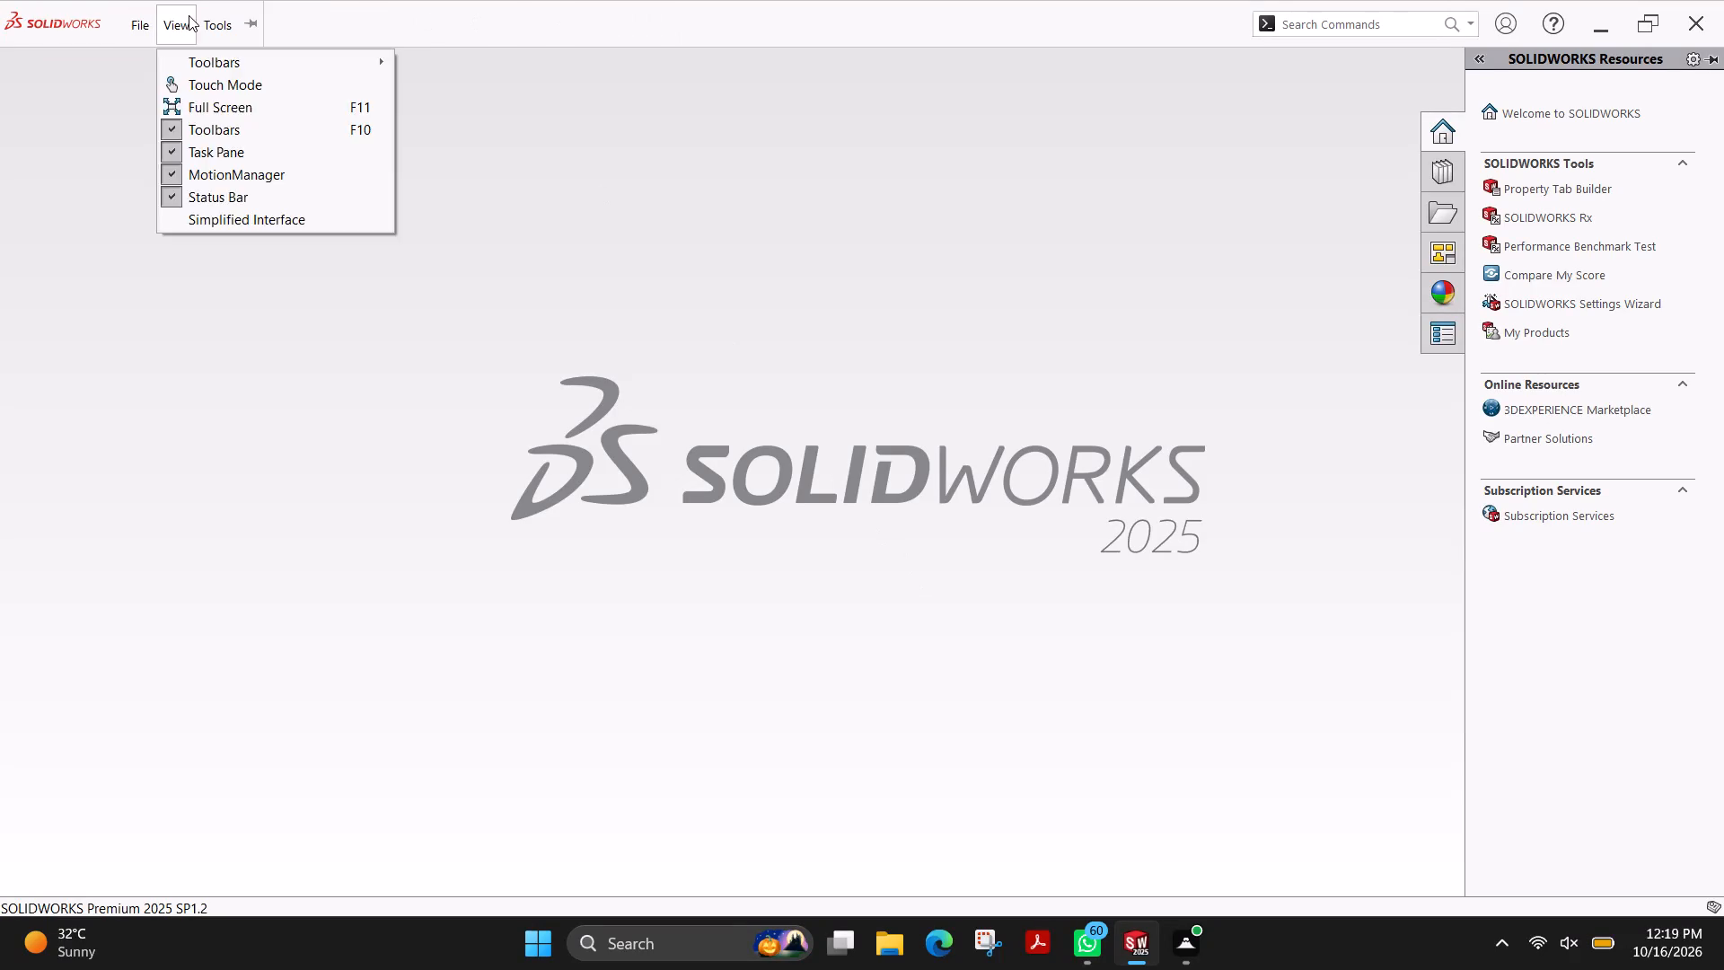
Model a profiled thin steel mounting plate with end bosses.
Create a new part document.
click(37, 300)
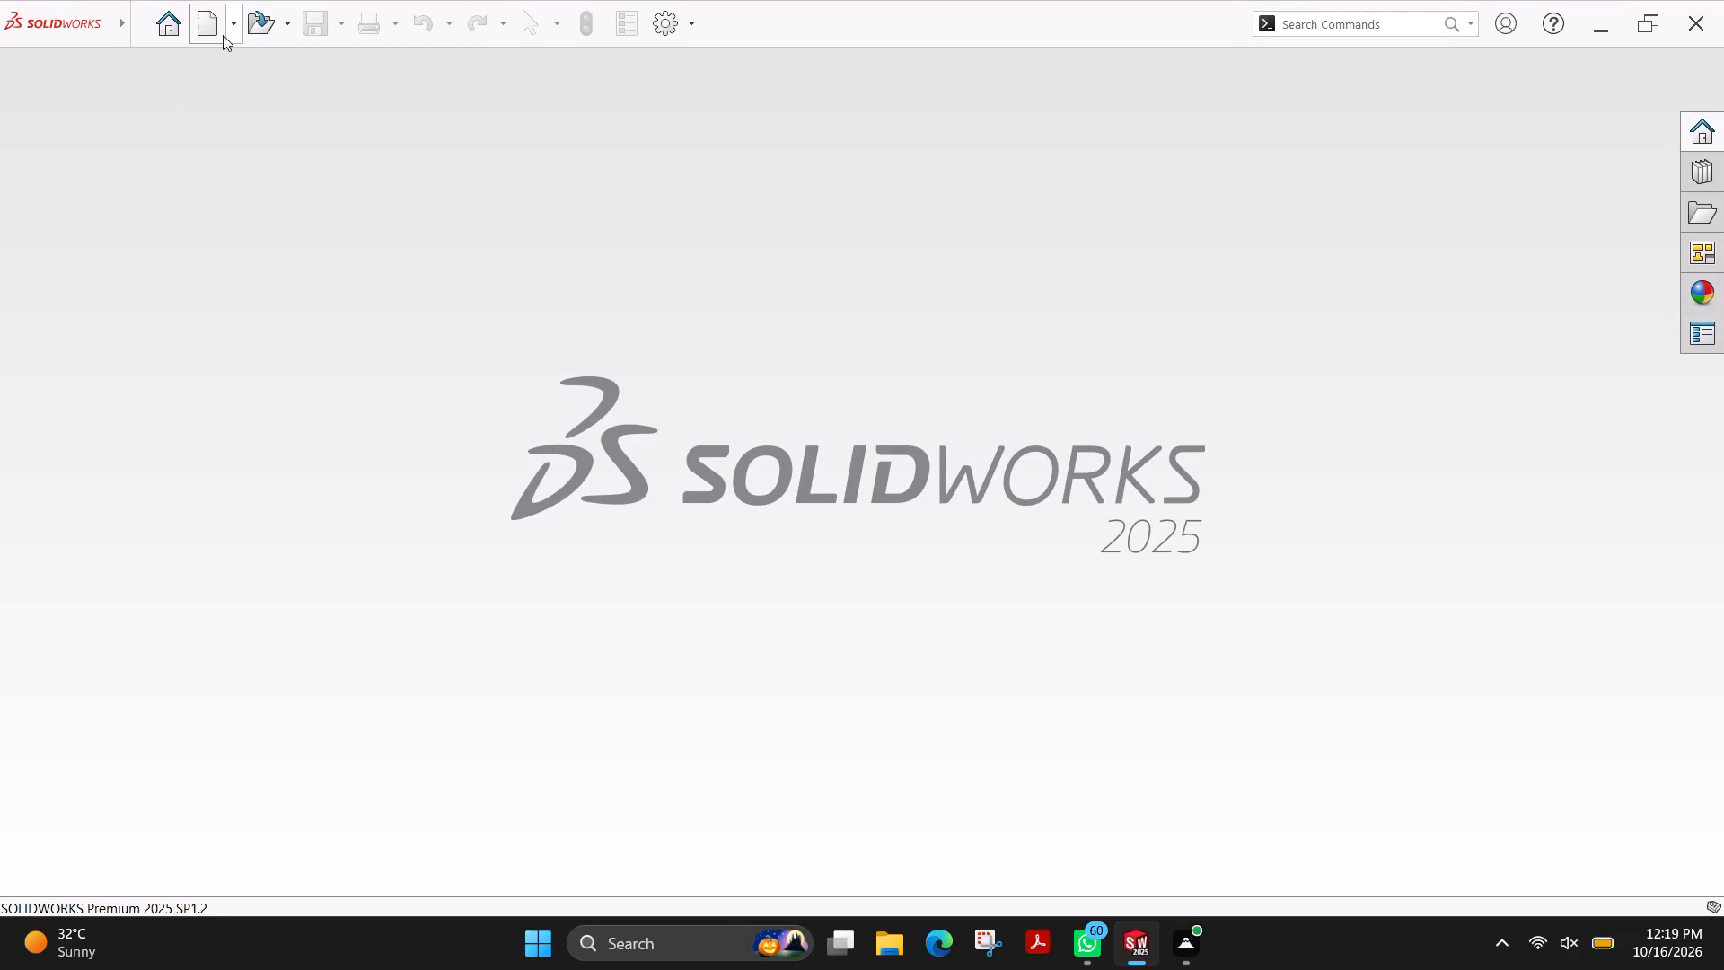
click(210, 34)
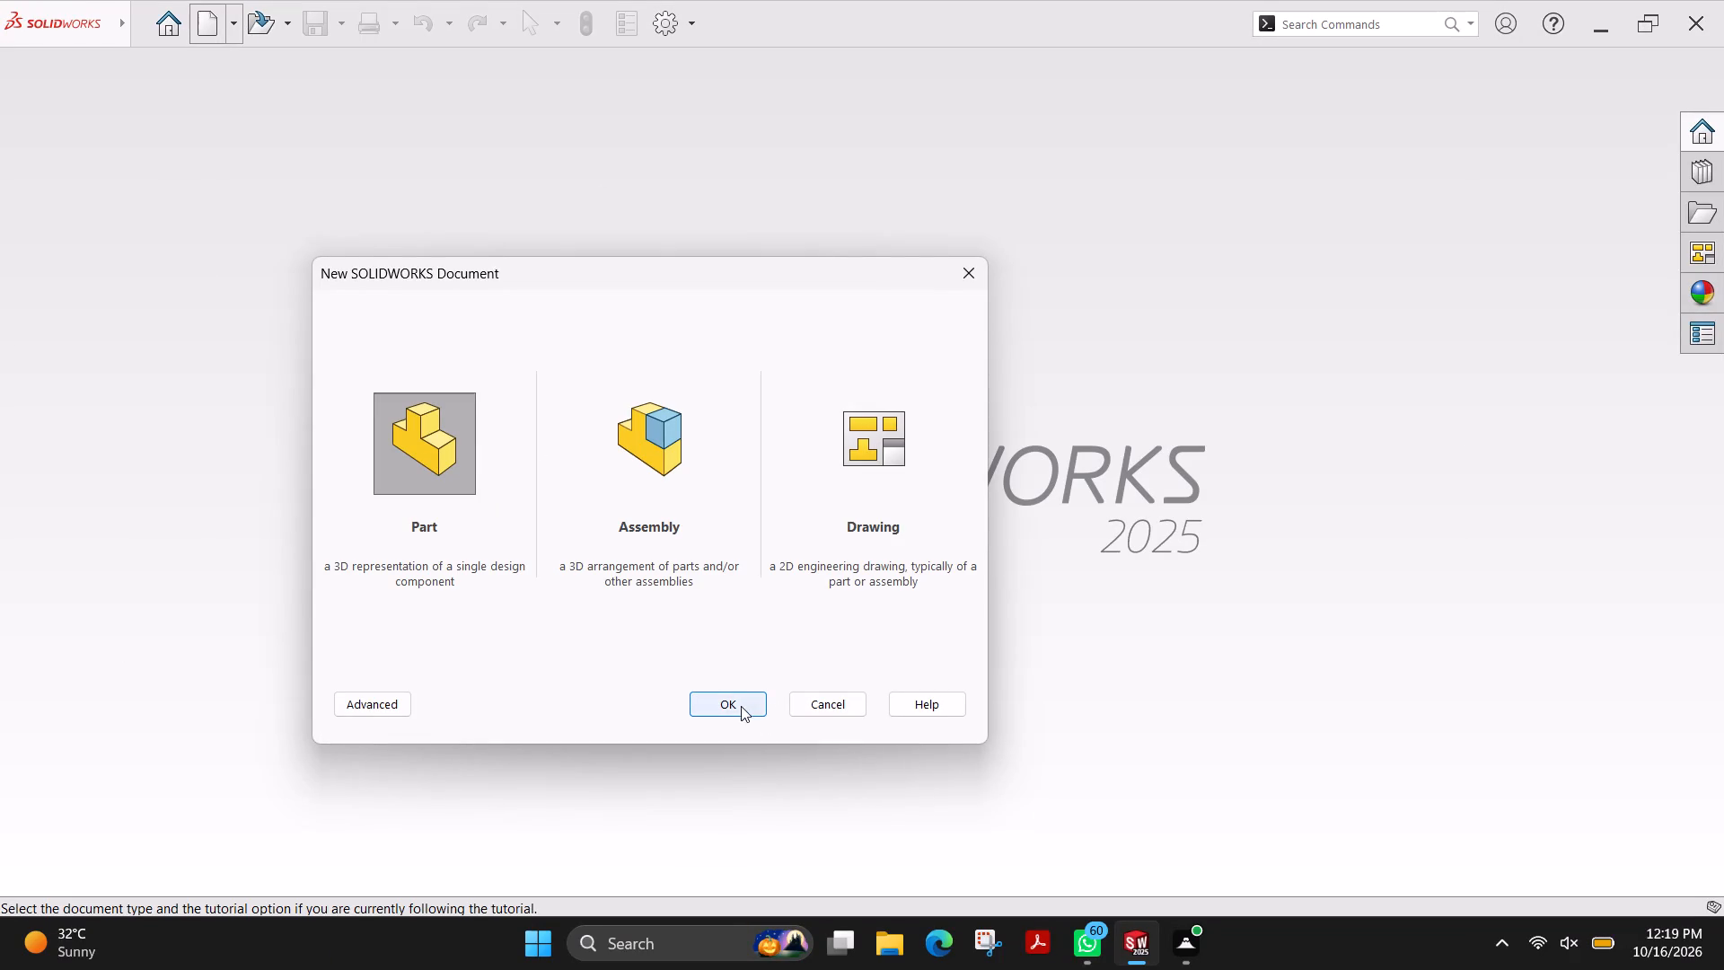
click(738, 704)
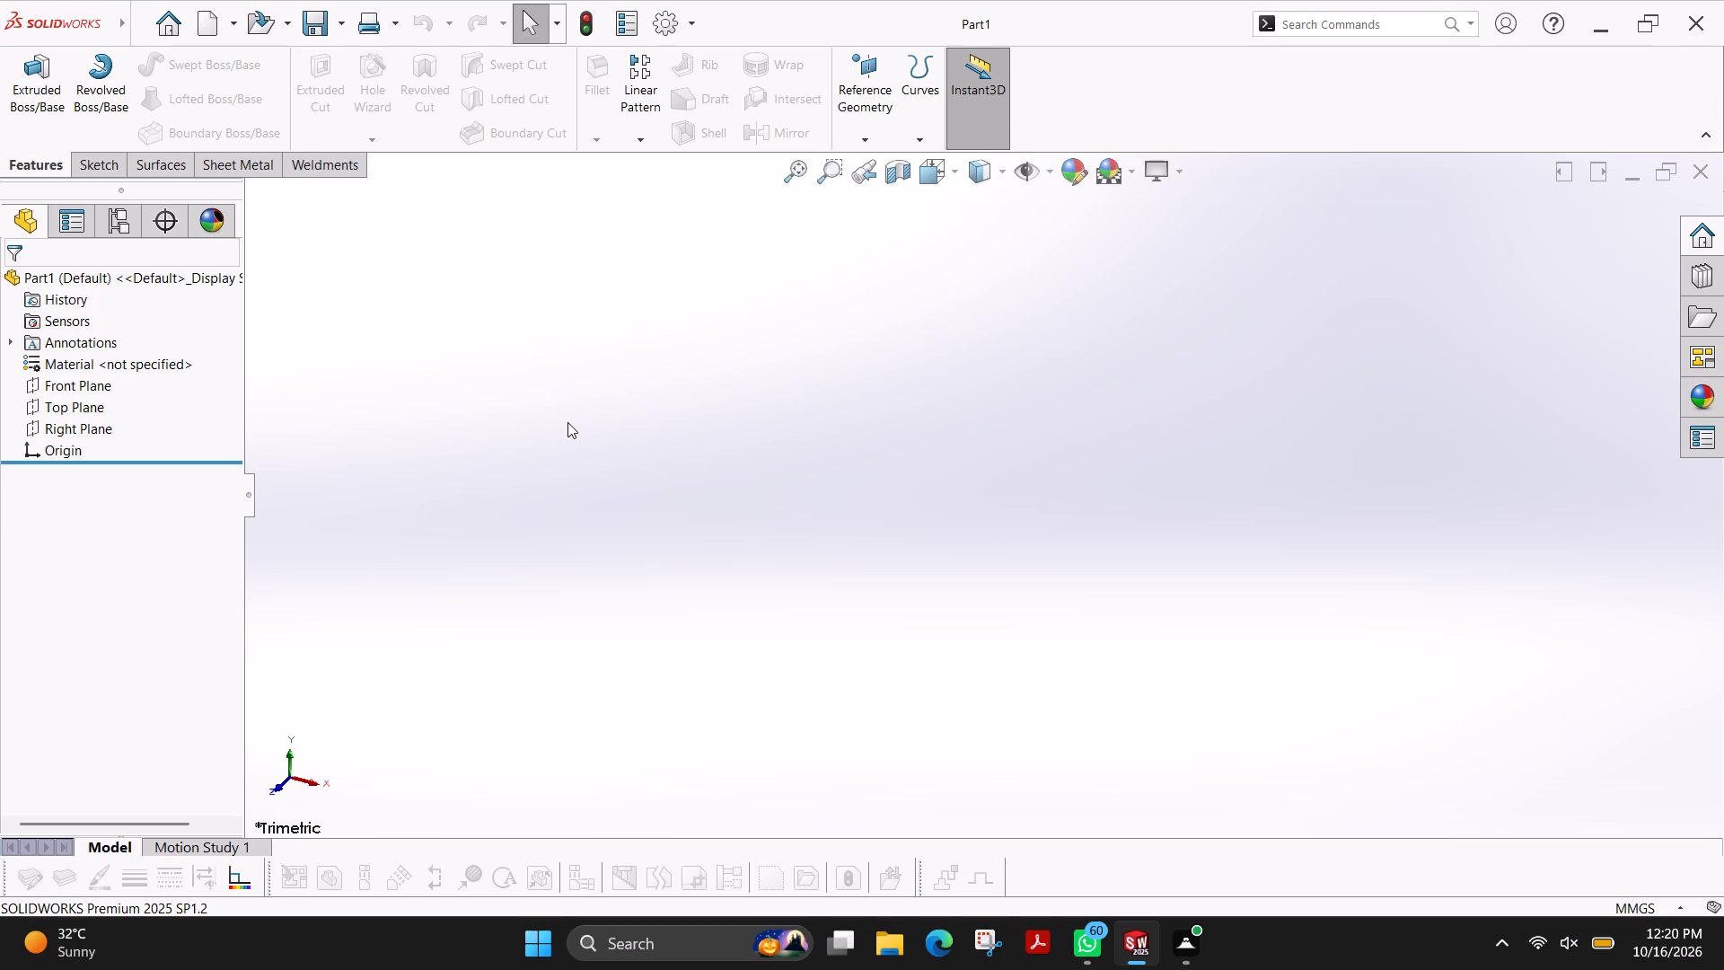
Start a sketch on the Top Plane and draw a center rectangle about 234 mm long, centred on the origin.
click(102, 159)
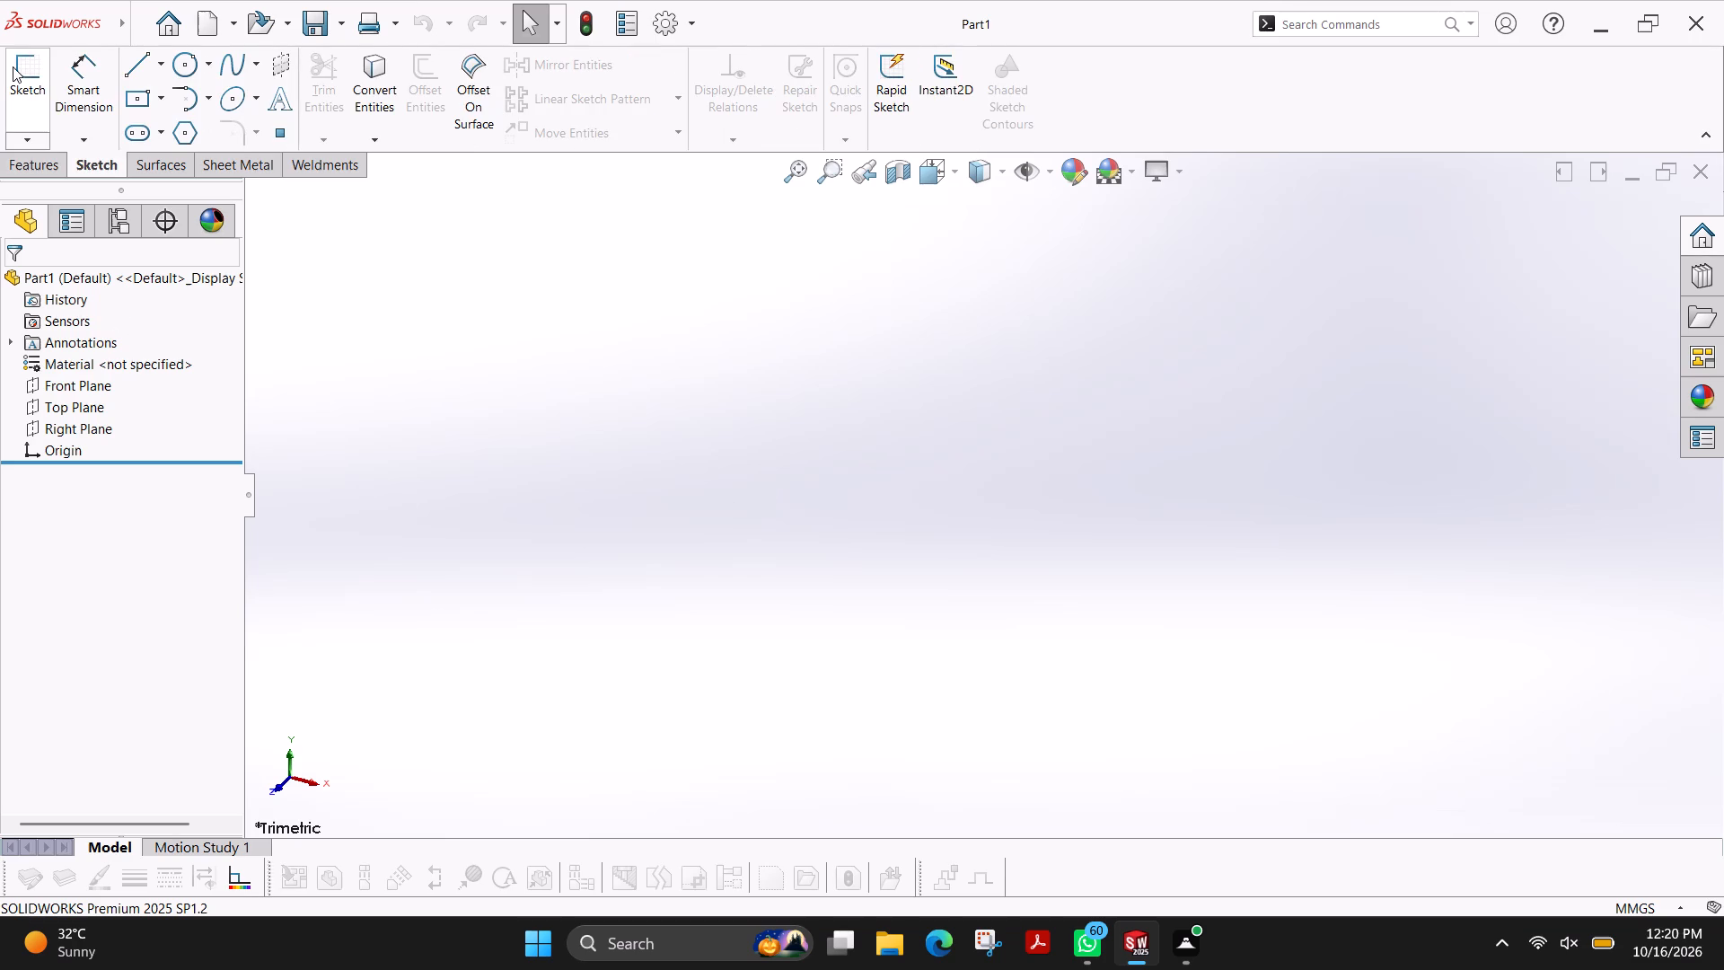
click(13, 66)
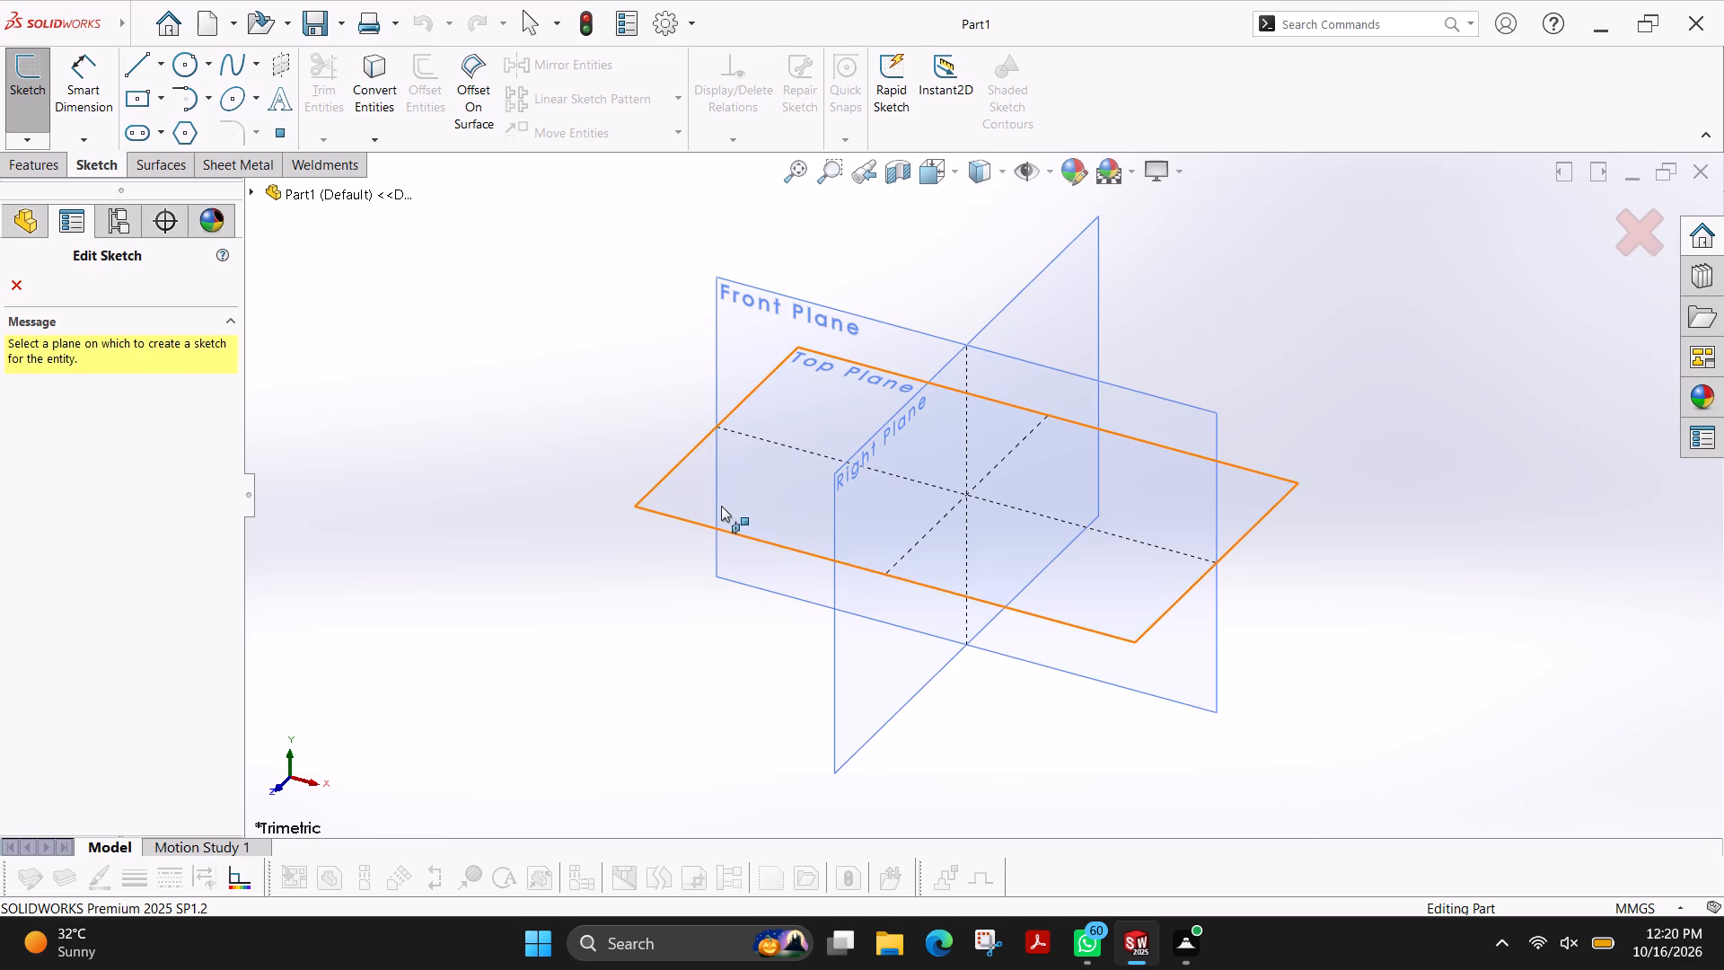
click(676, 499)
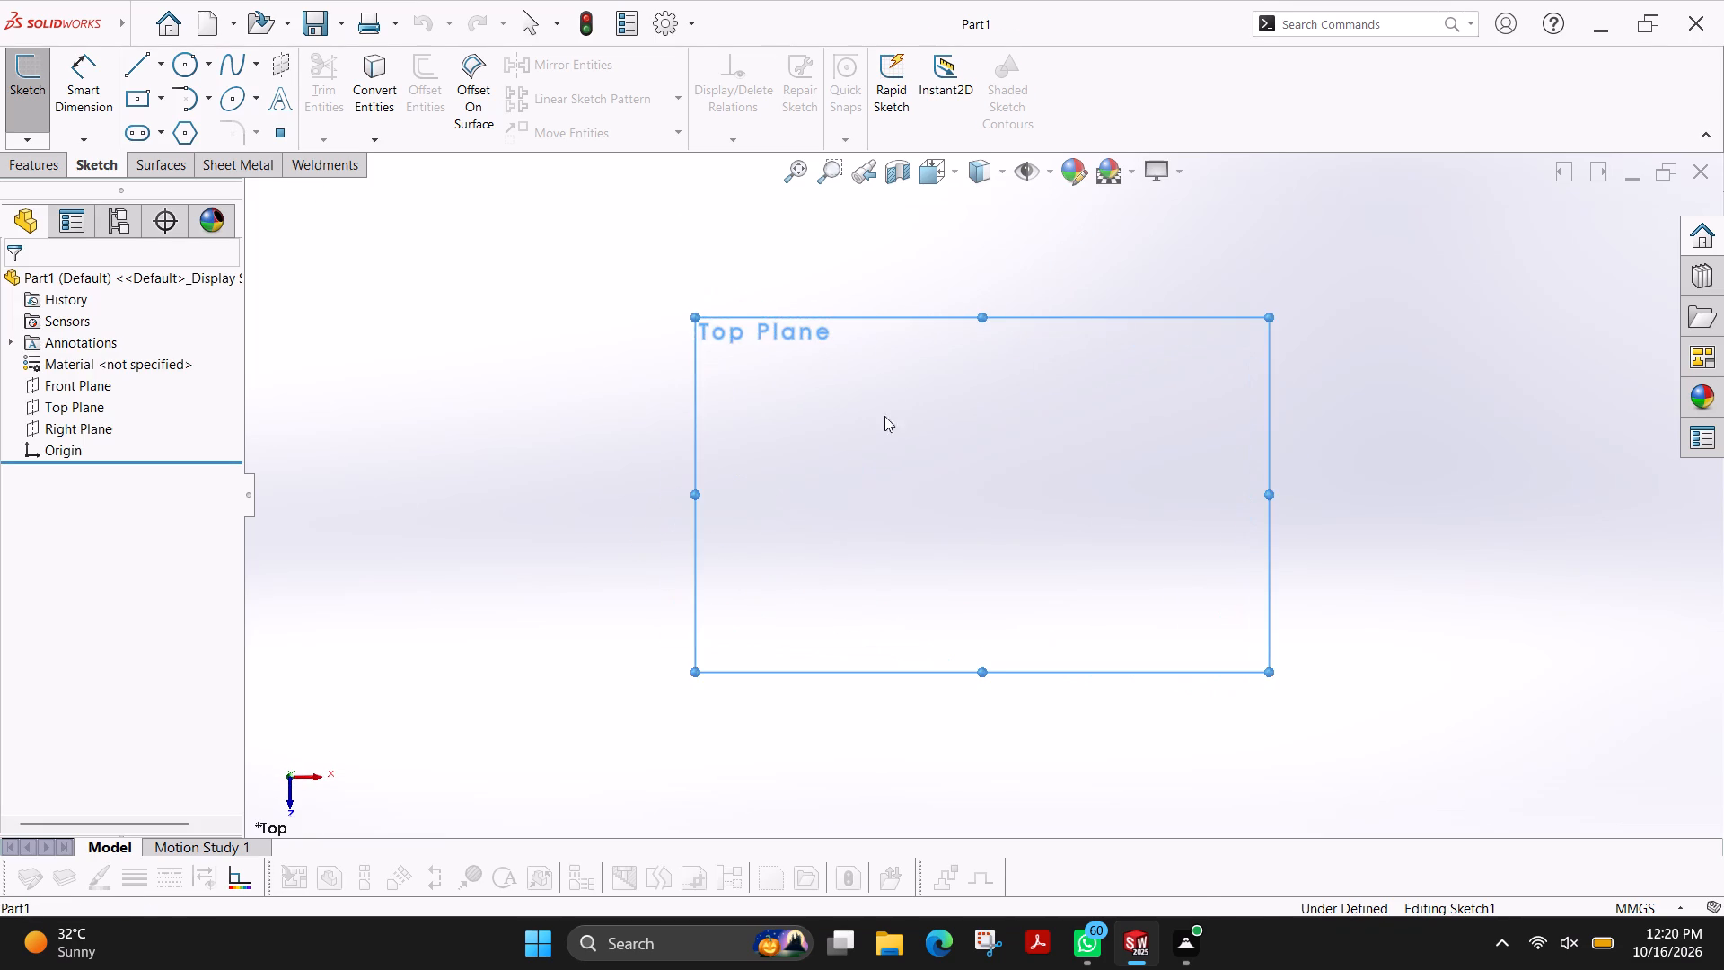
click(133, 107)
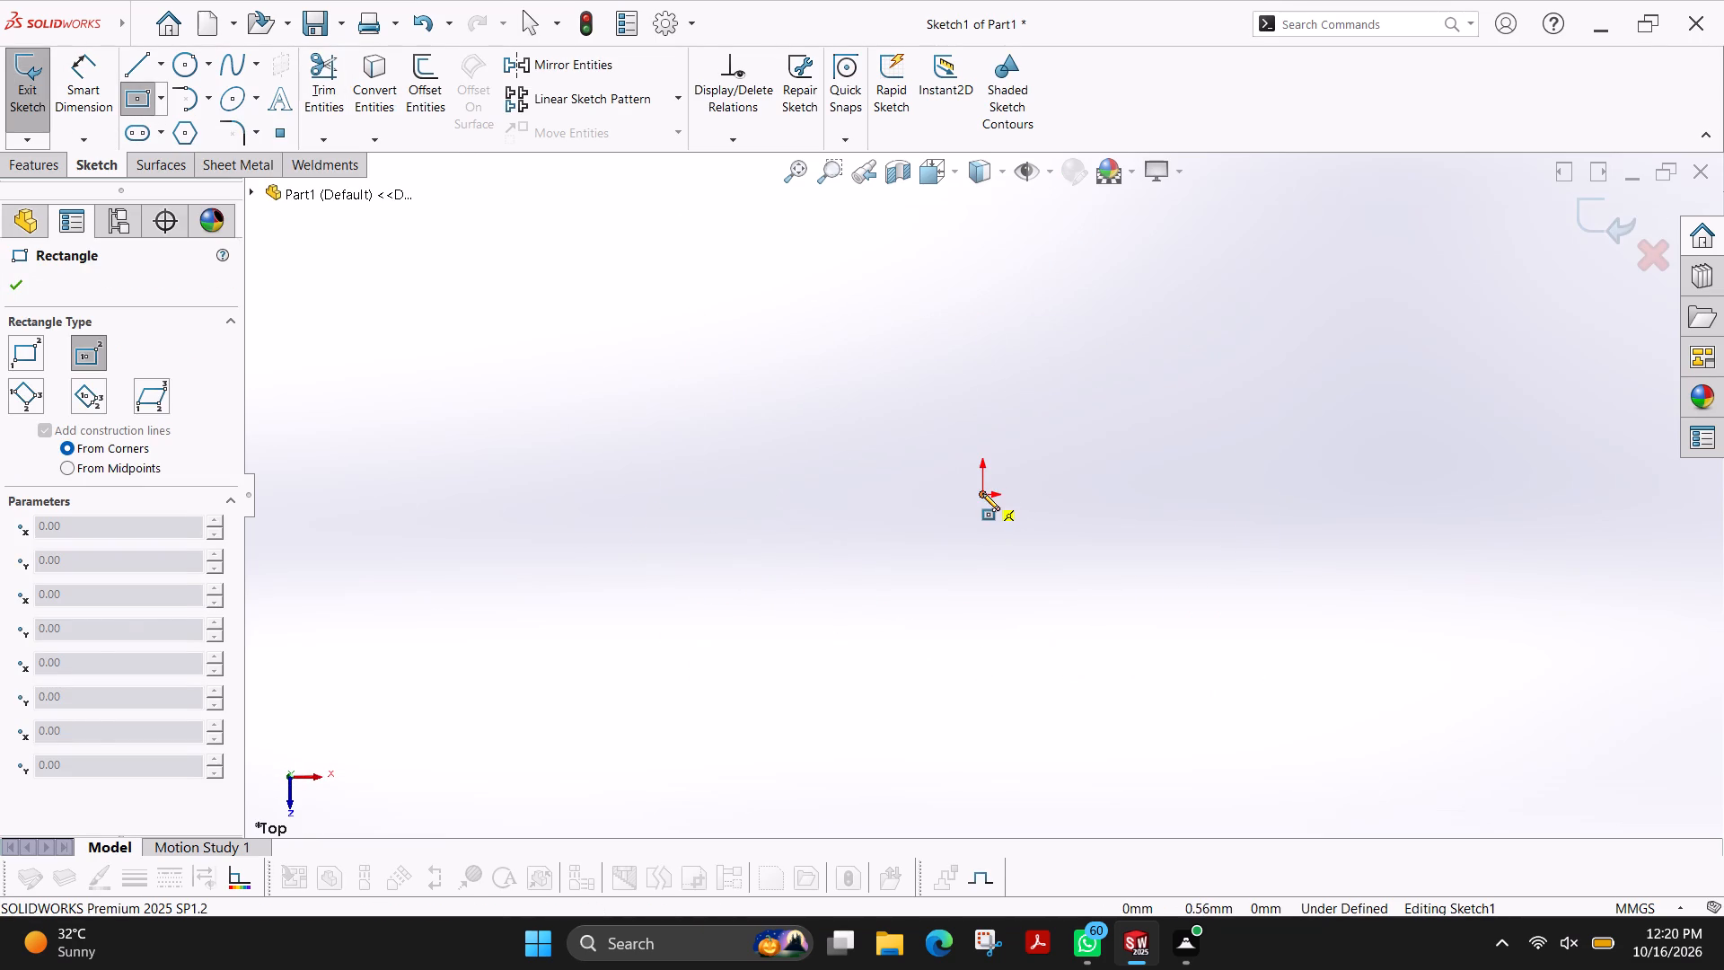
click(982, 493)
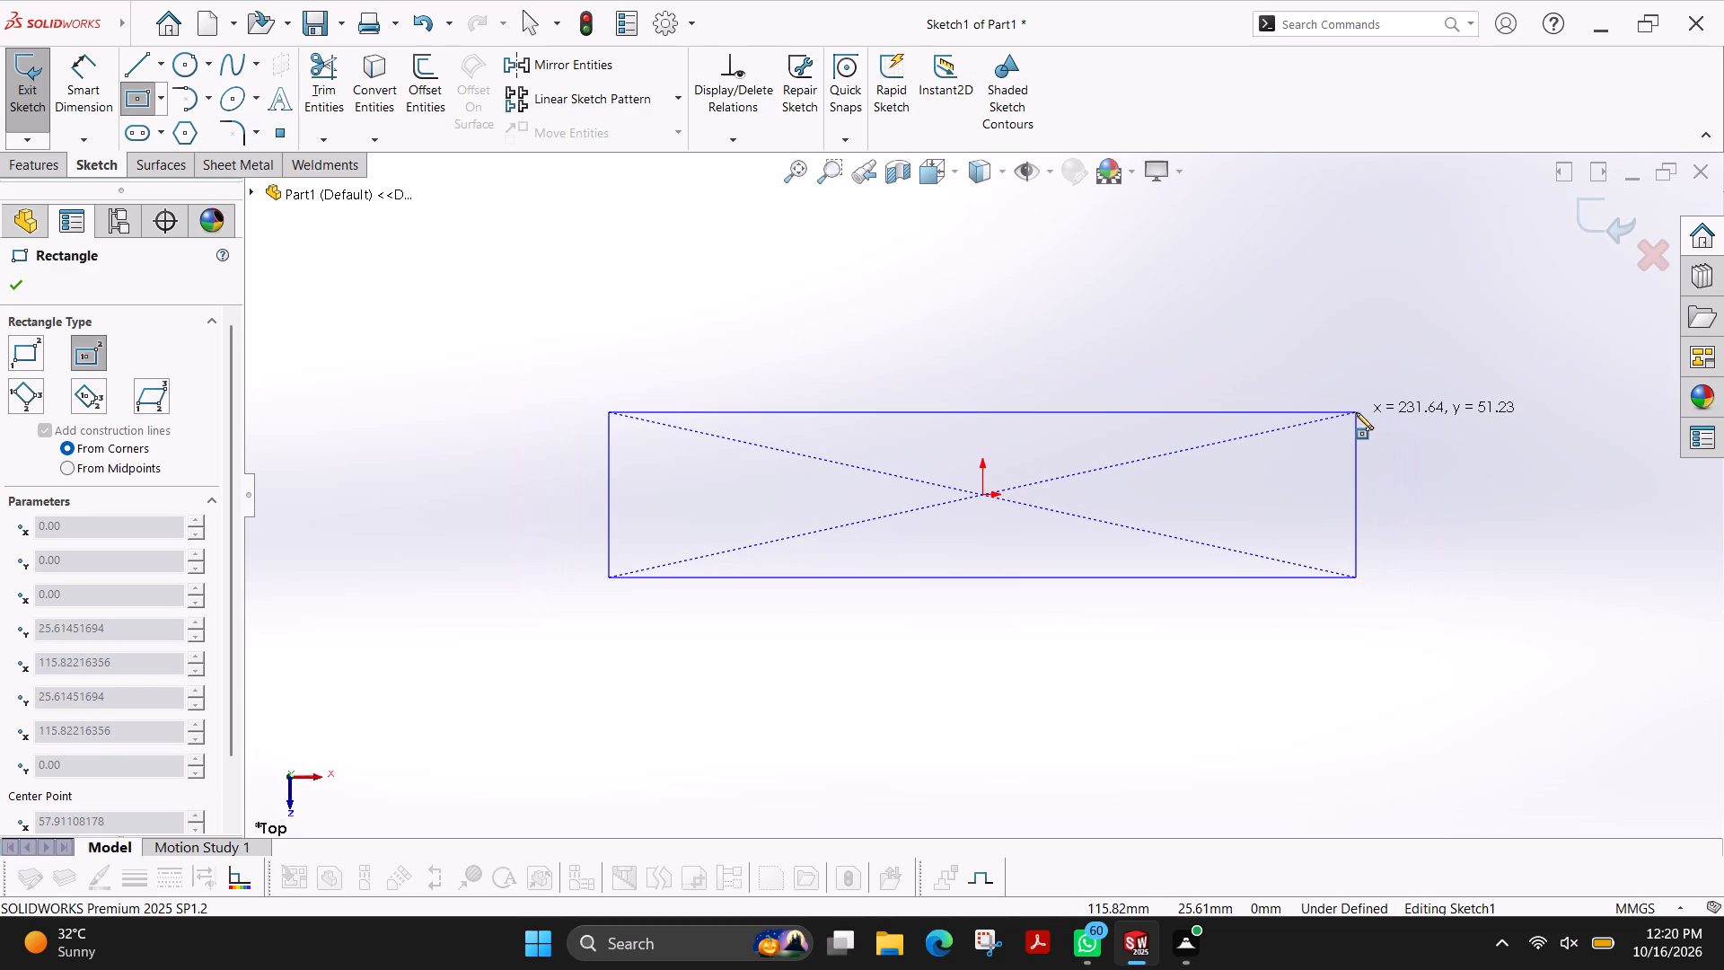
click(1359, 408)
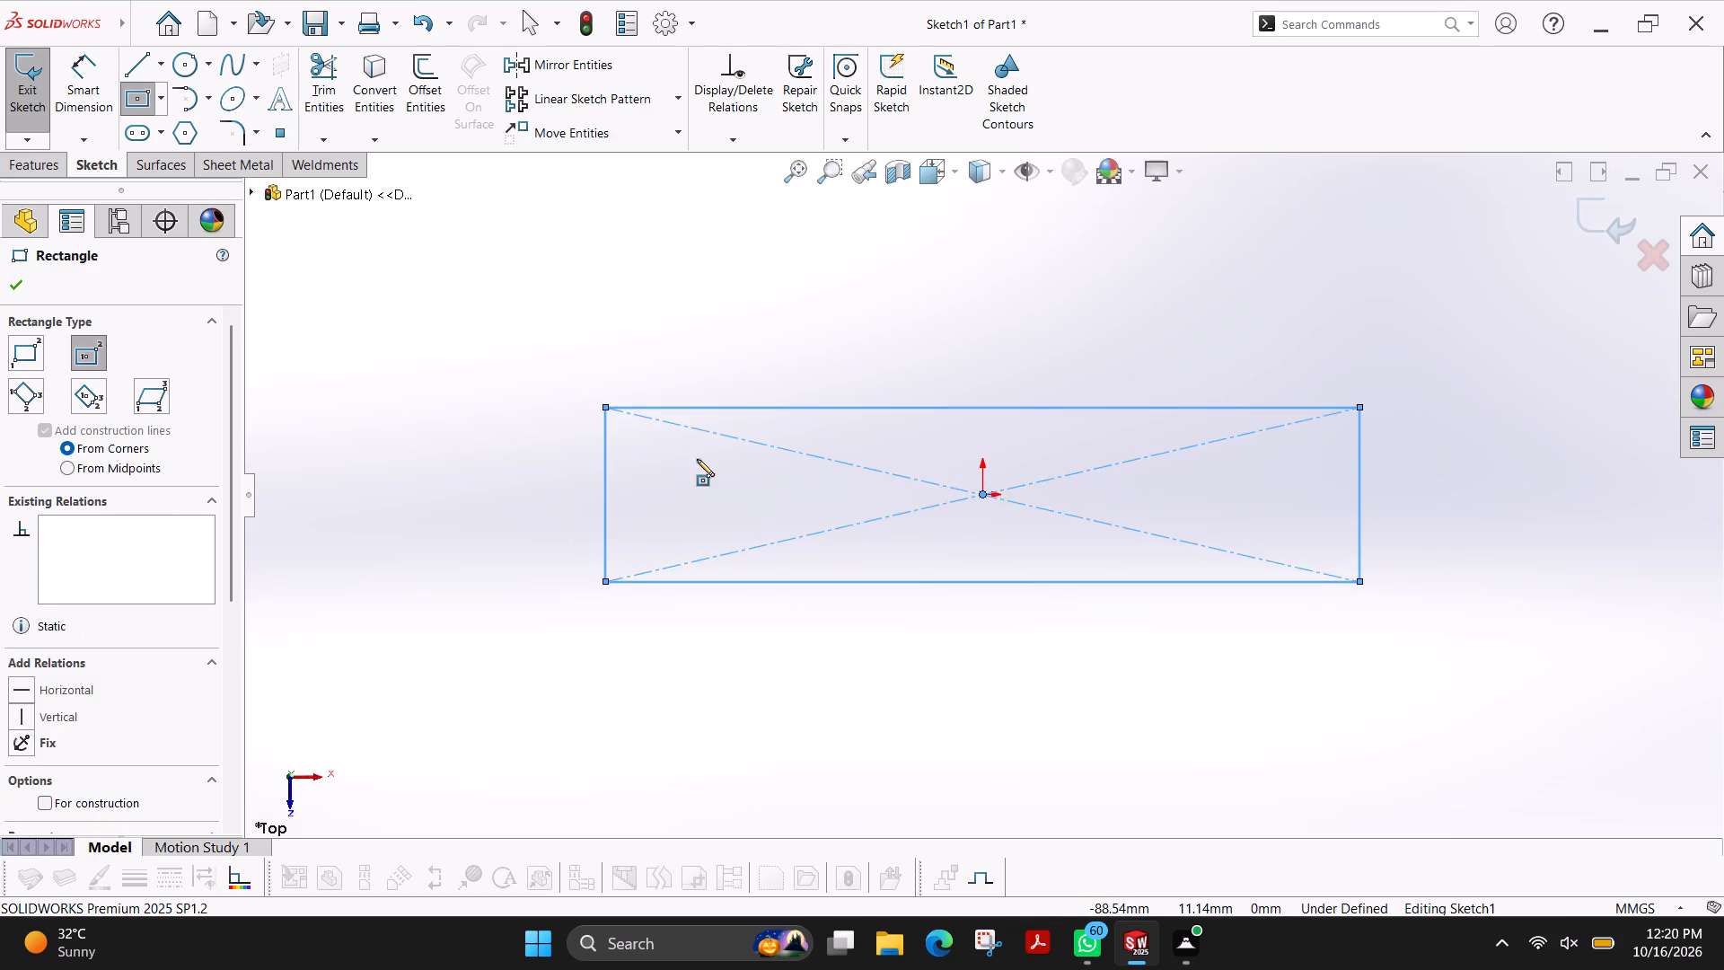
click(17, 290)
Dimension the rectangle to 109 mm long and 31 mm high.
click(102, 81)
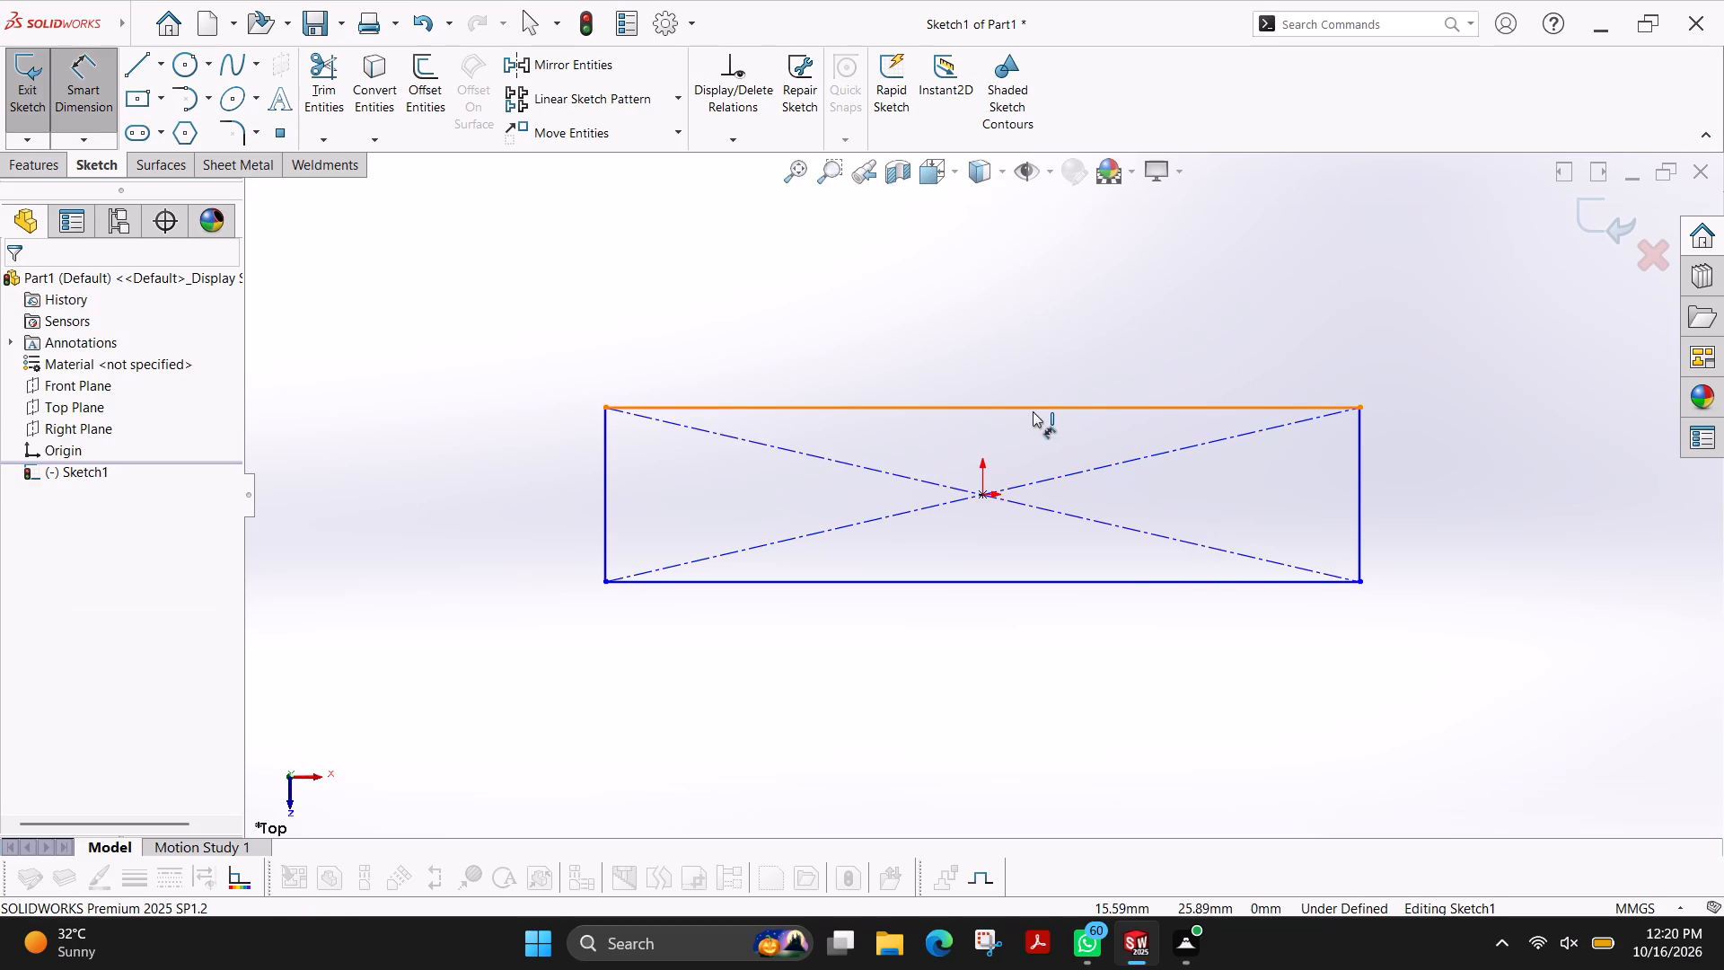
click(1024, 410)
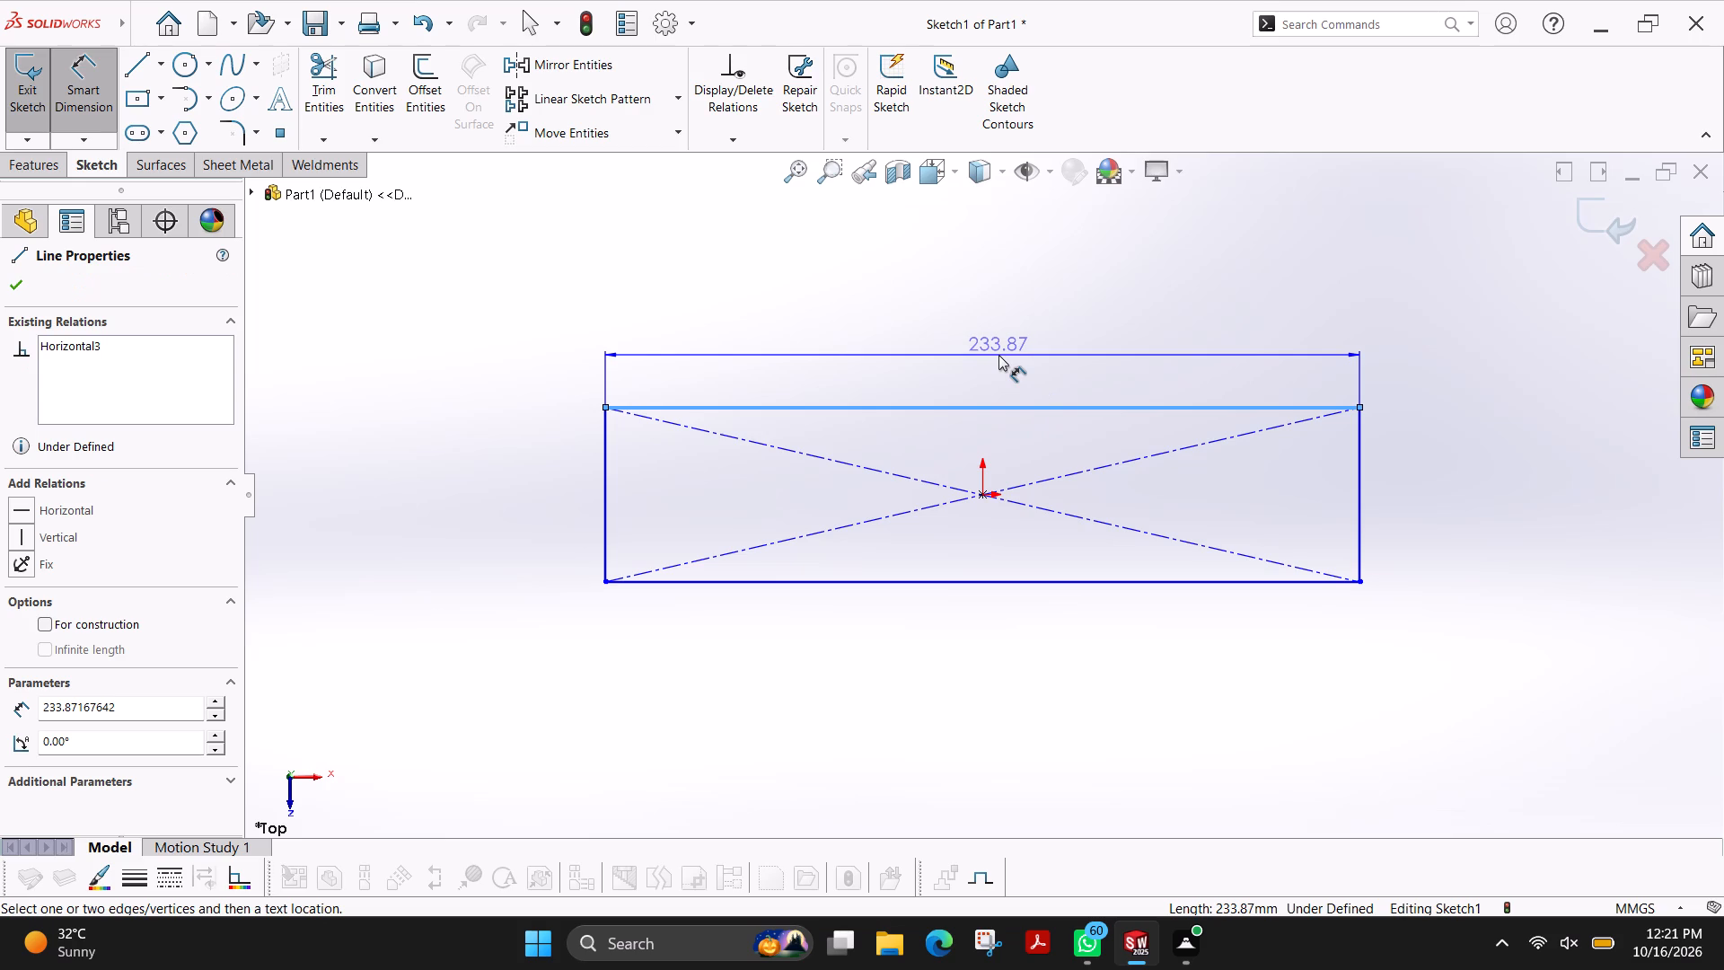
click(998, 355)
text(109)
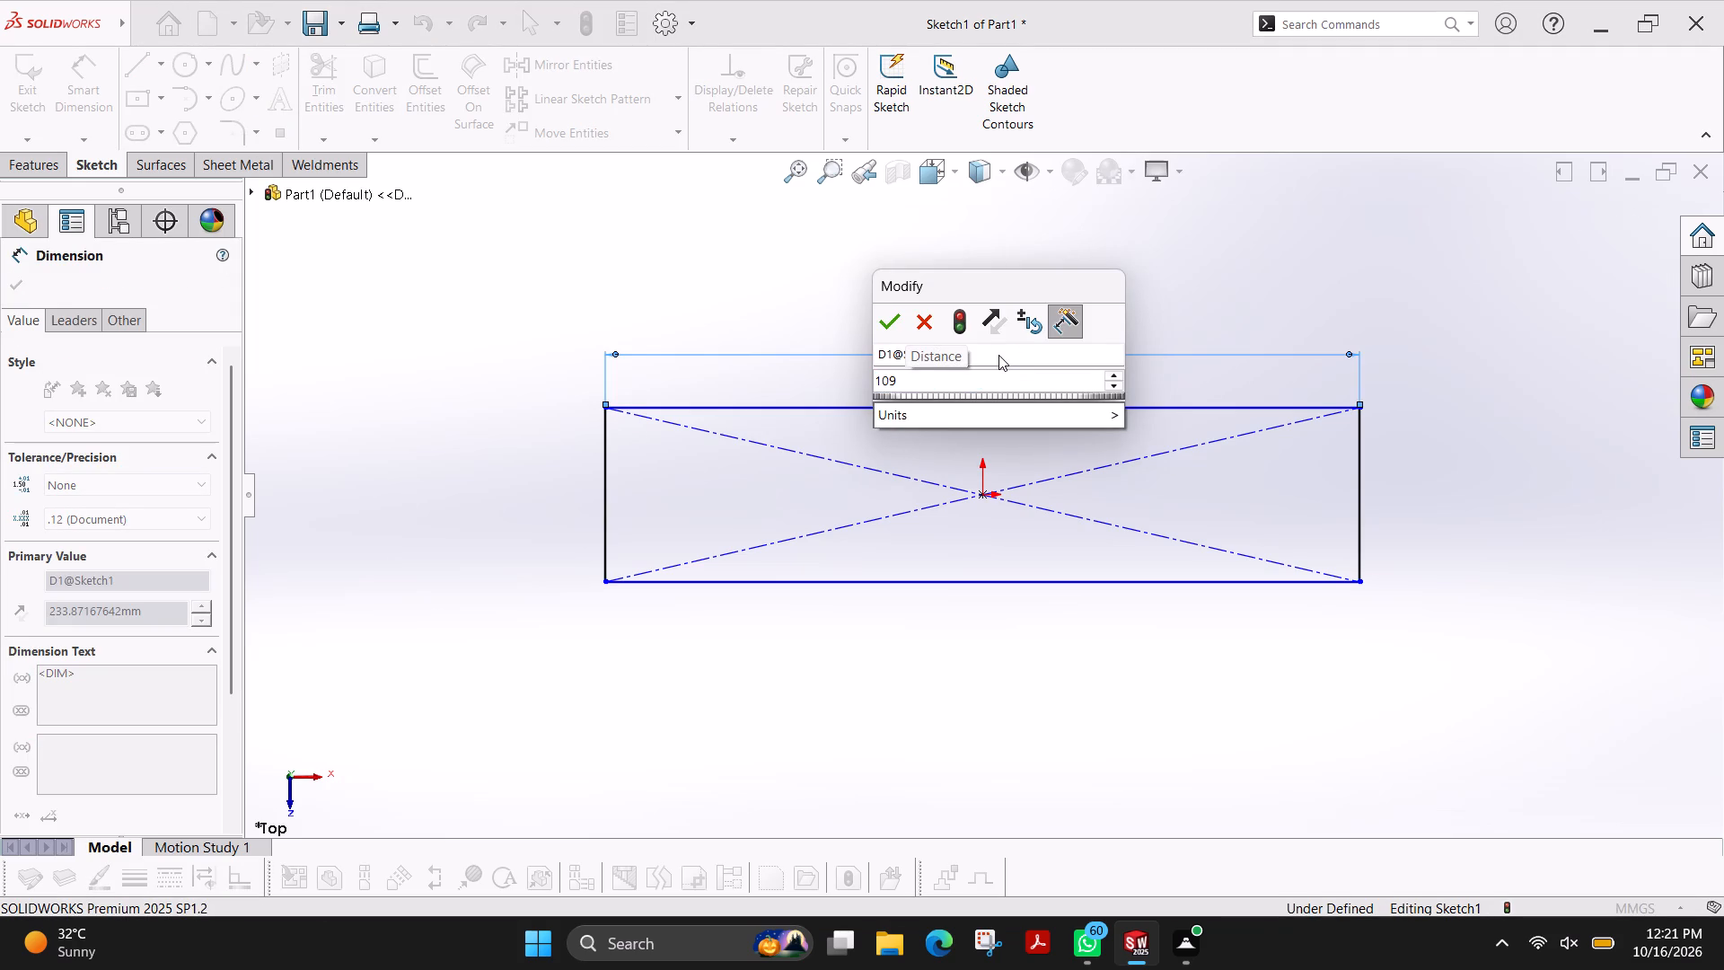
key(Return)
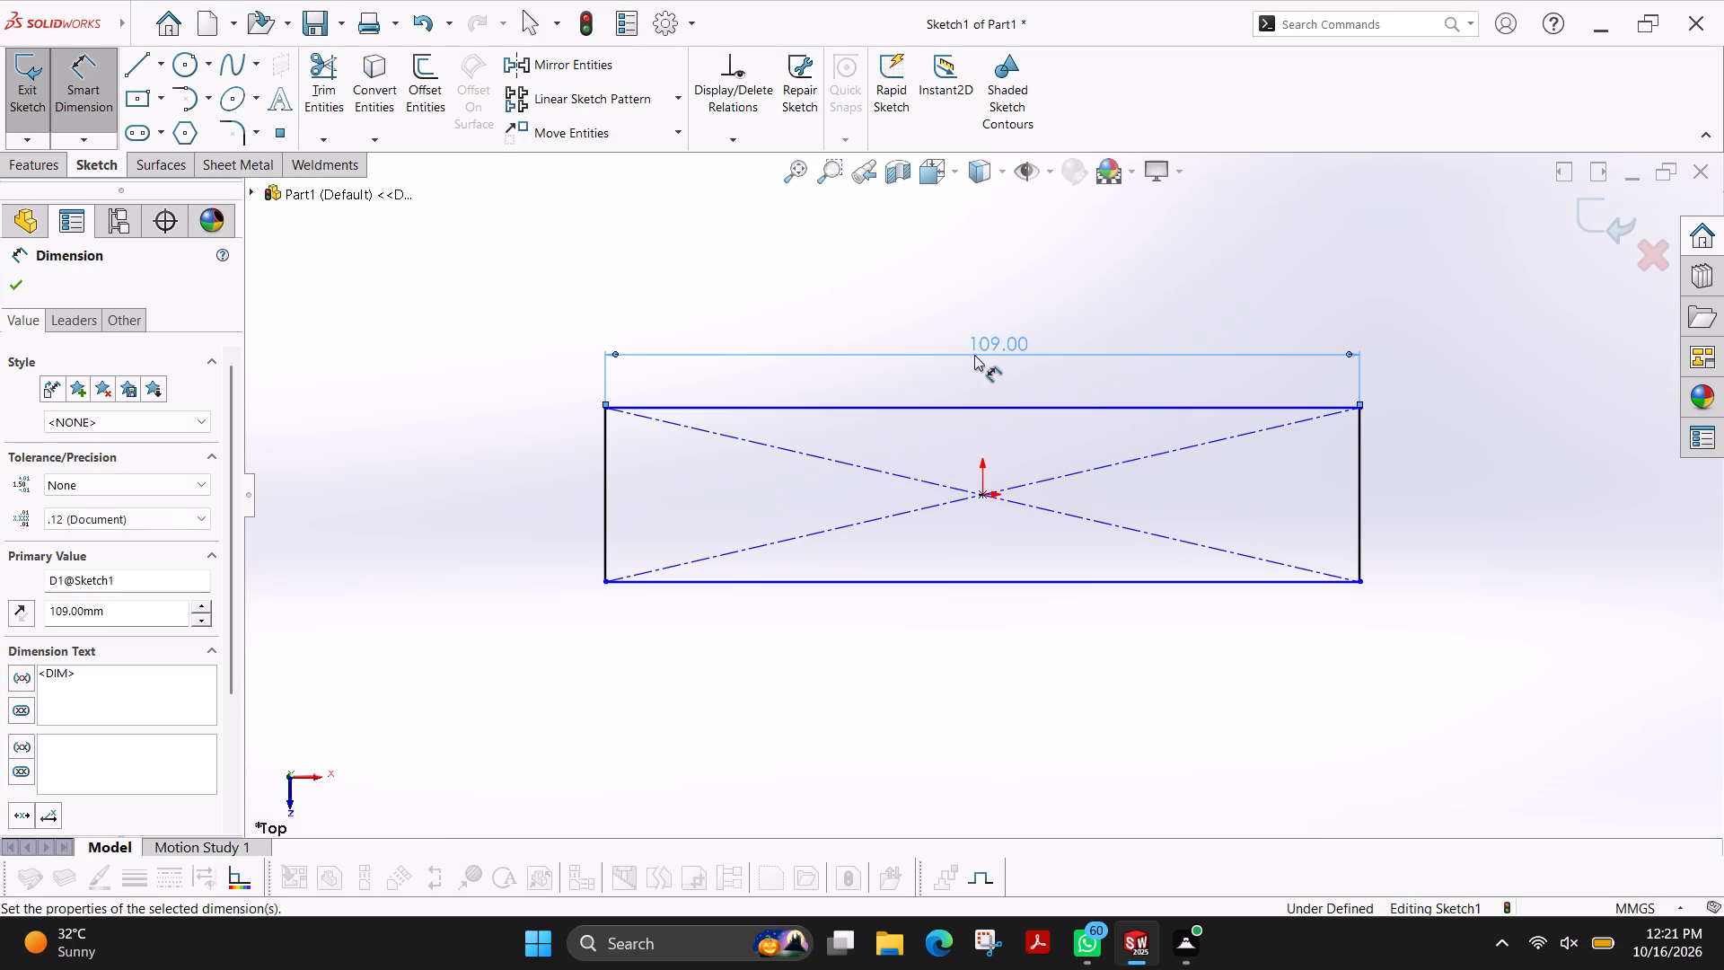
click(601, 497)
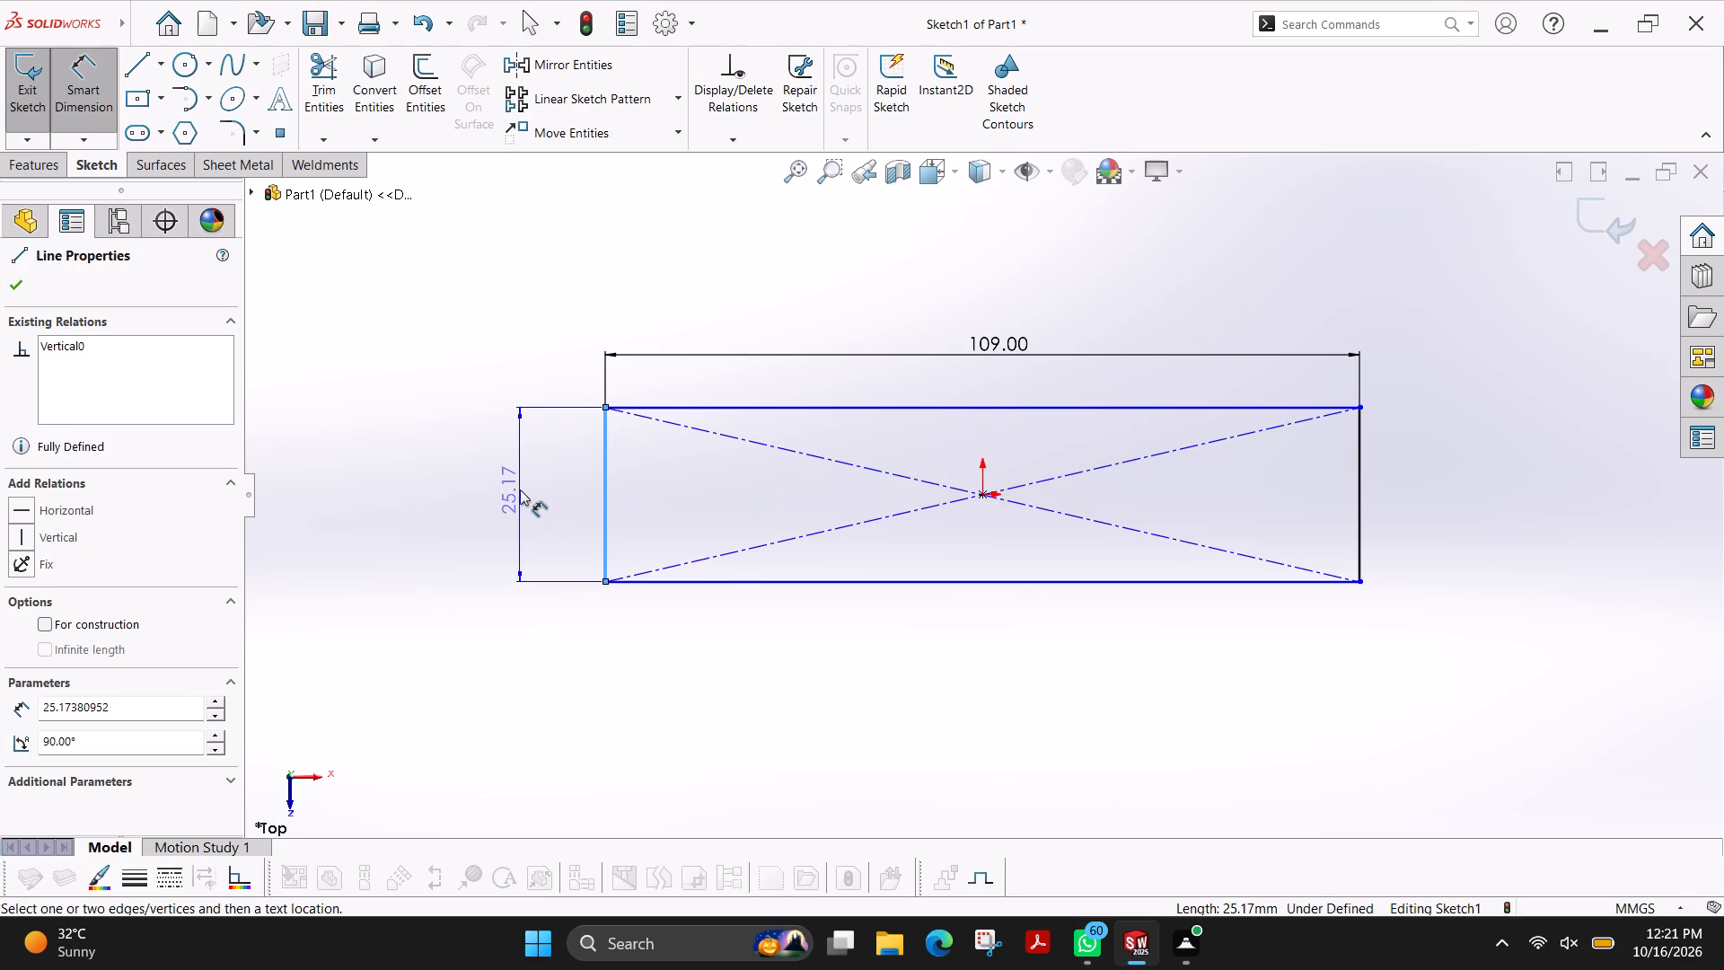
click(520, 489)
text(31)
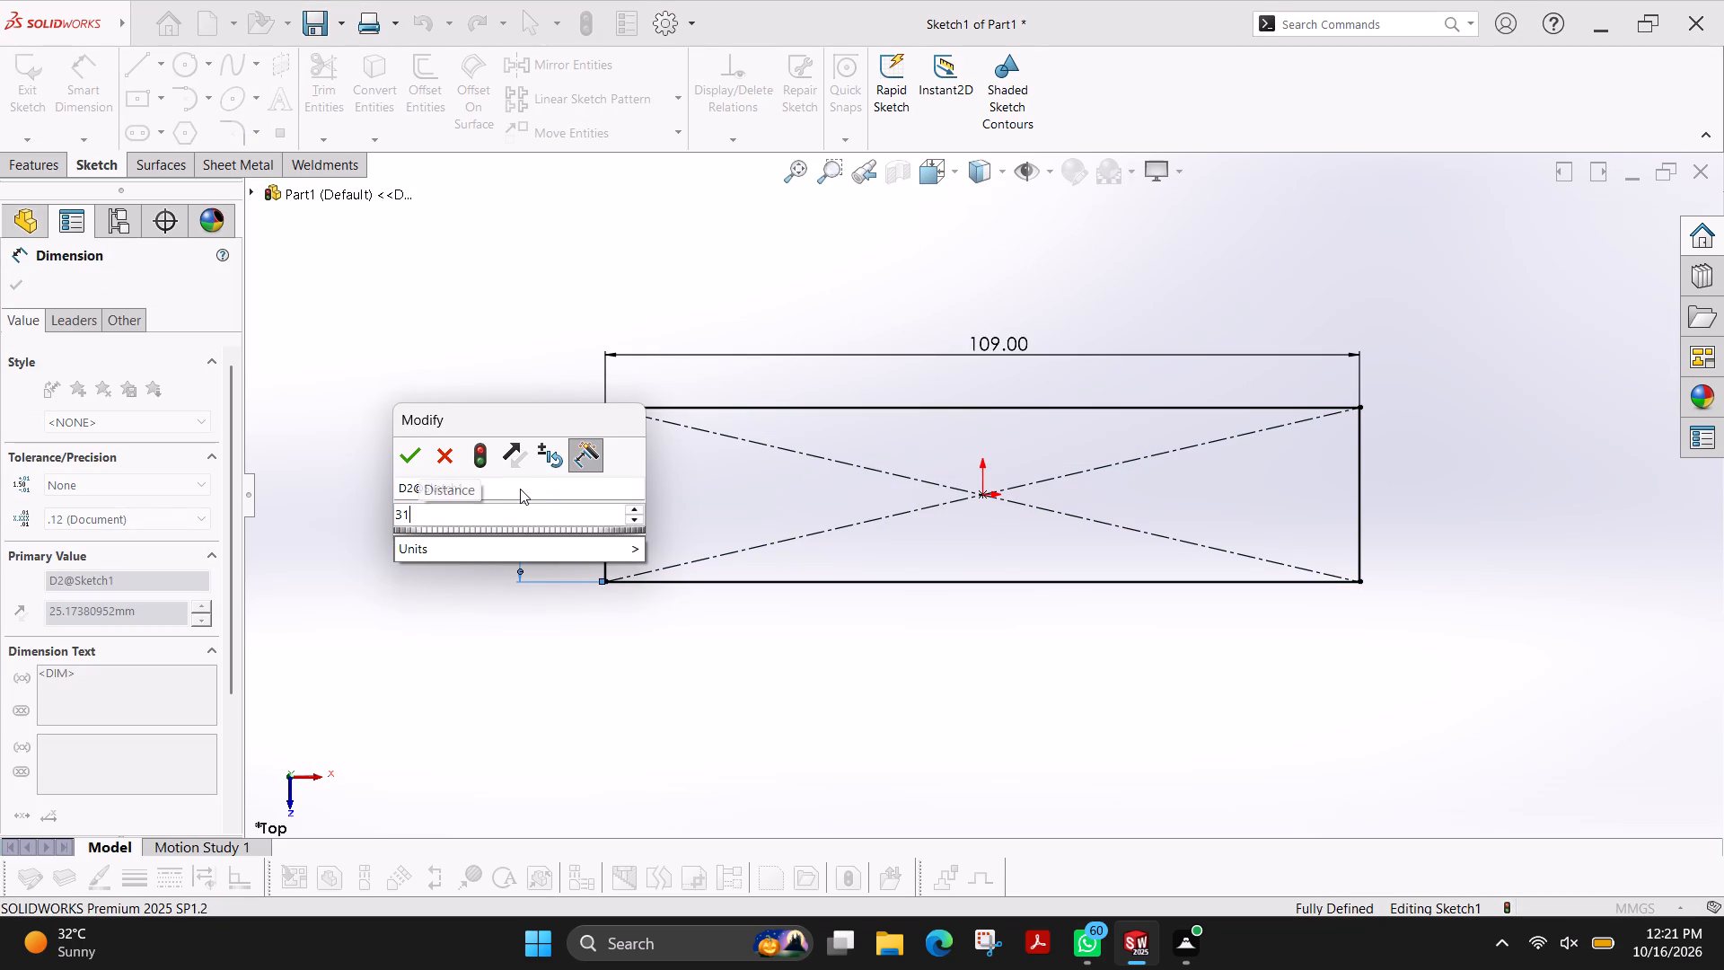
key(Return)
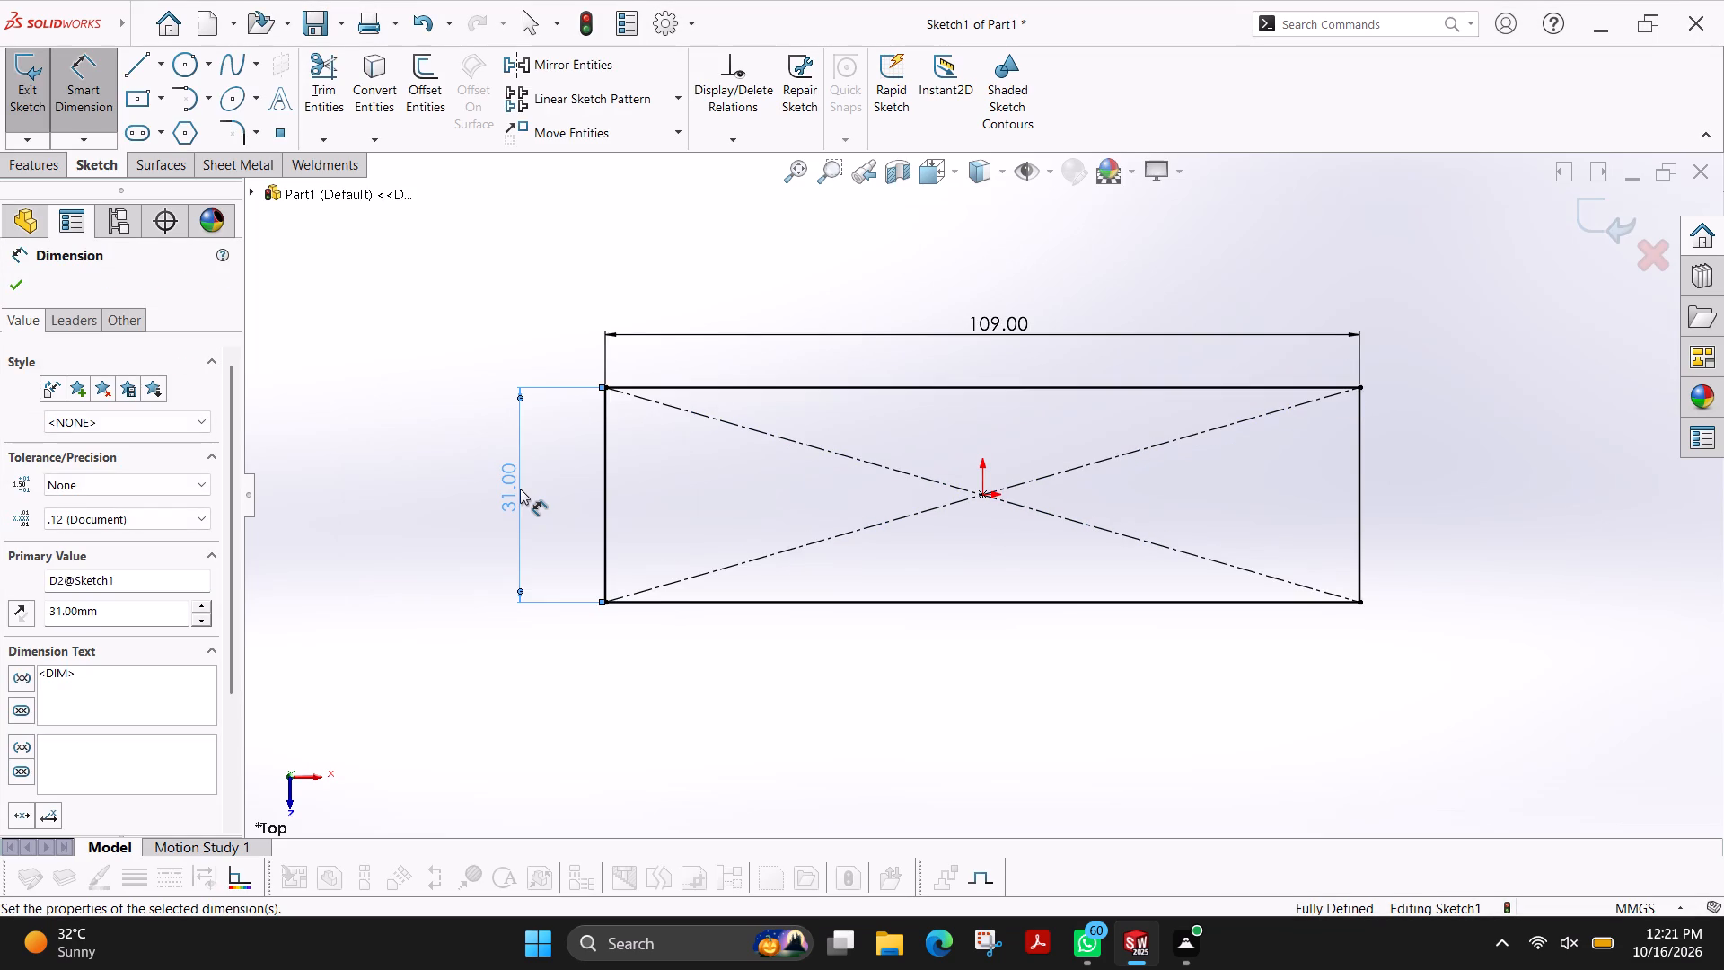
scroll(1302, 445, down, 1)
scroll(1292, 445, up, 1)
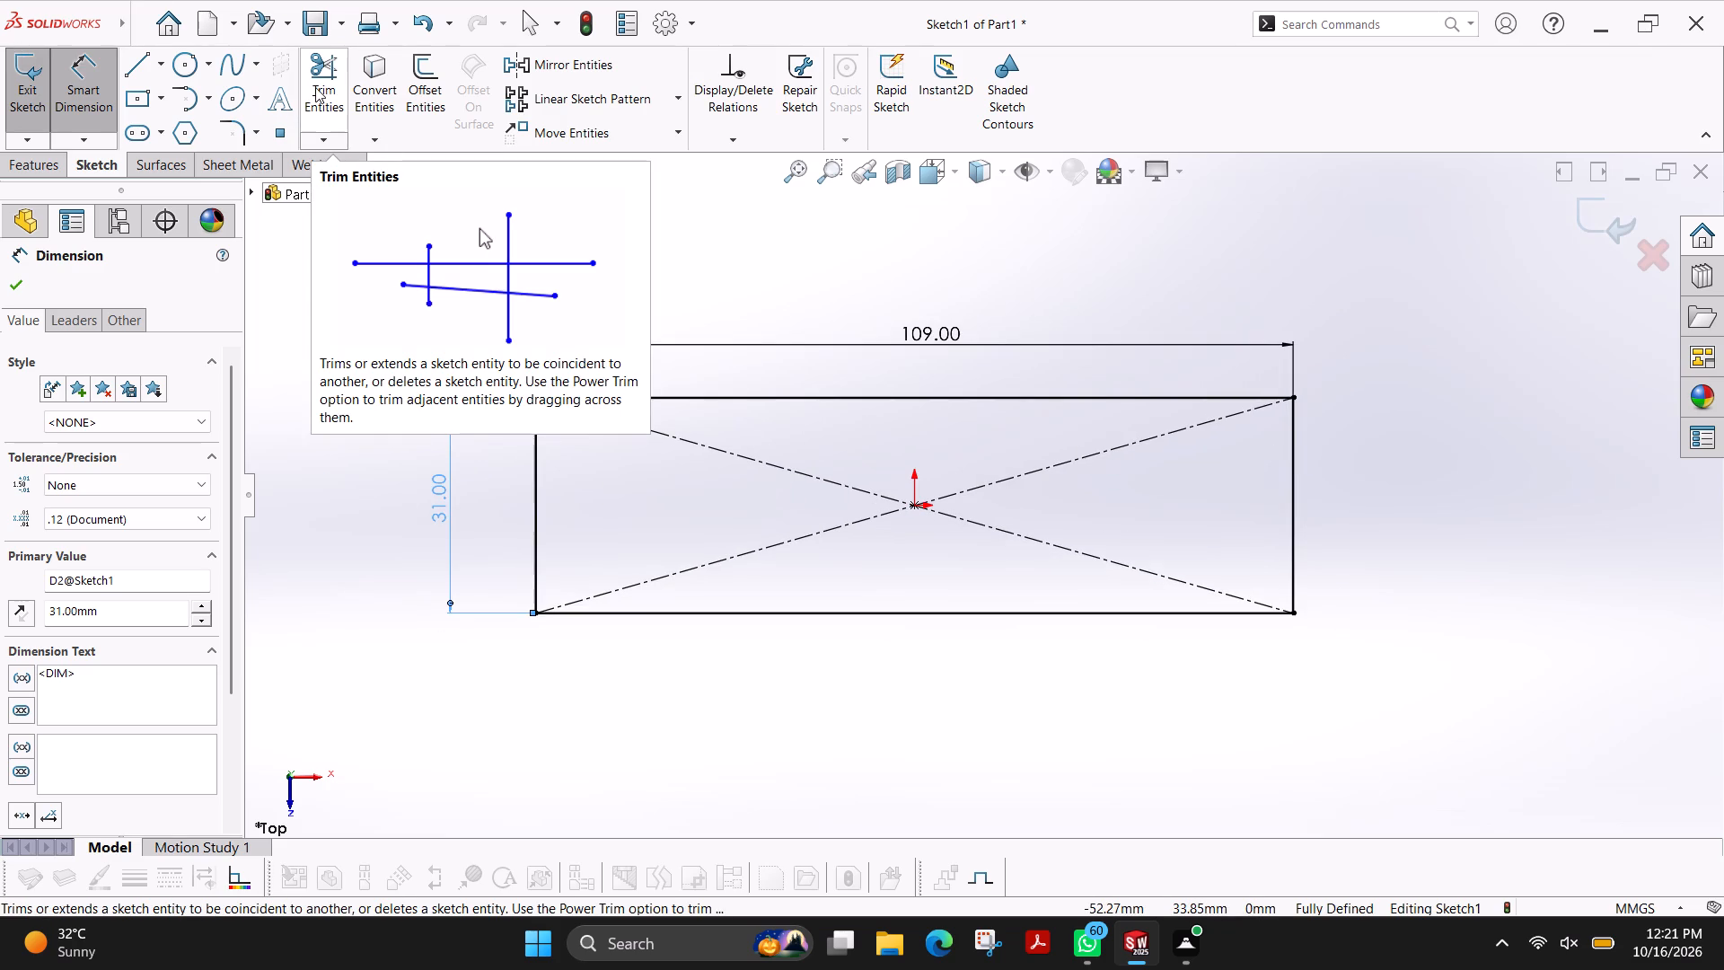
click(22, 287)
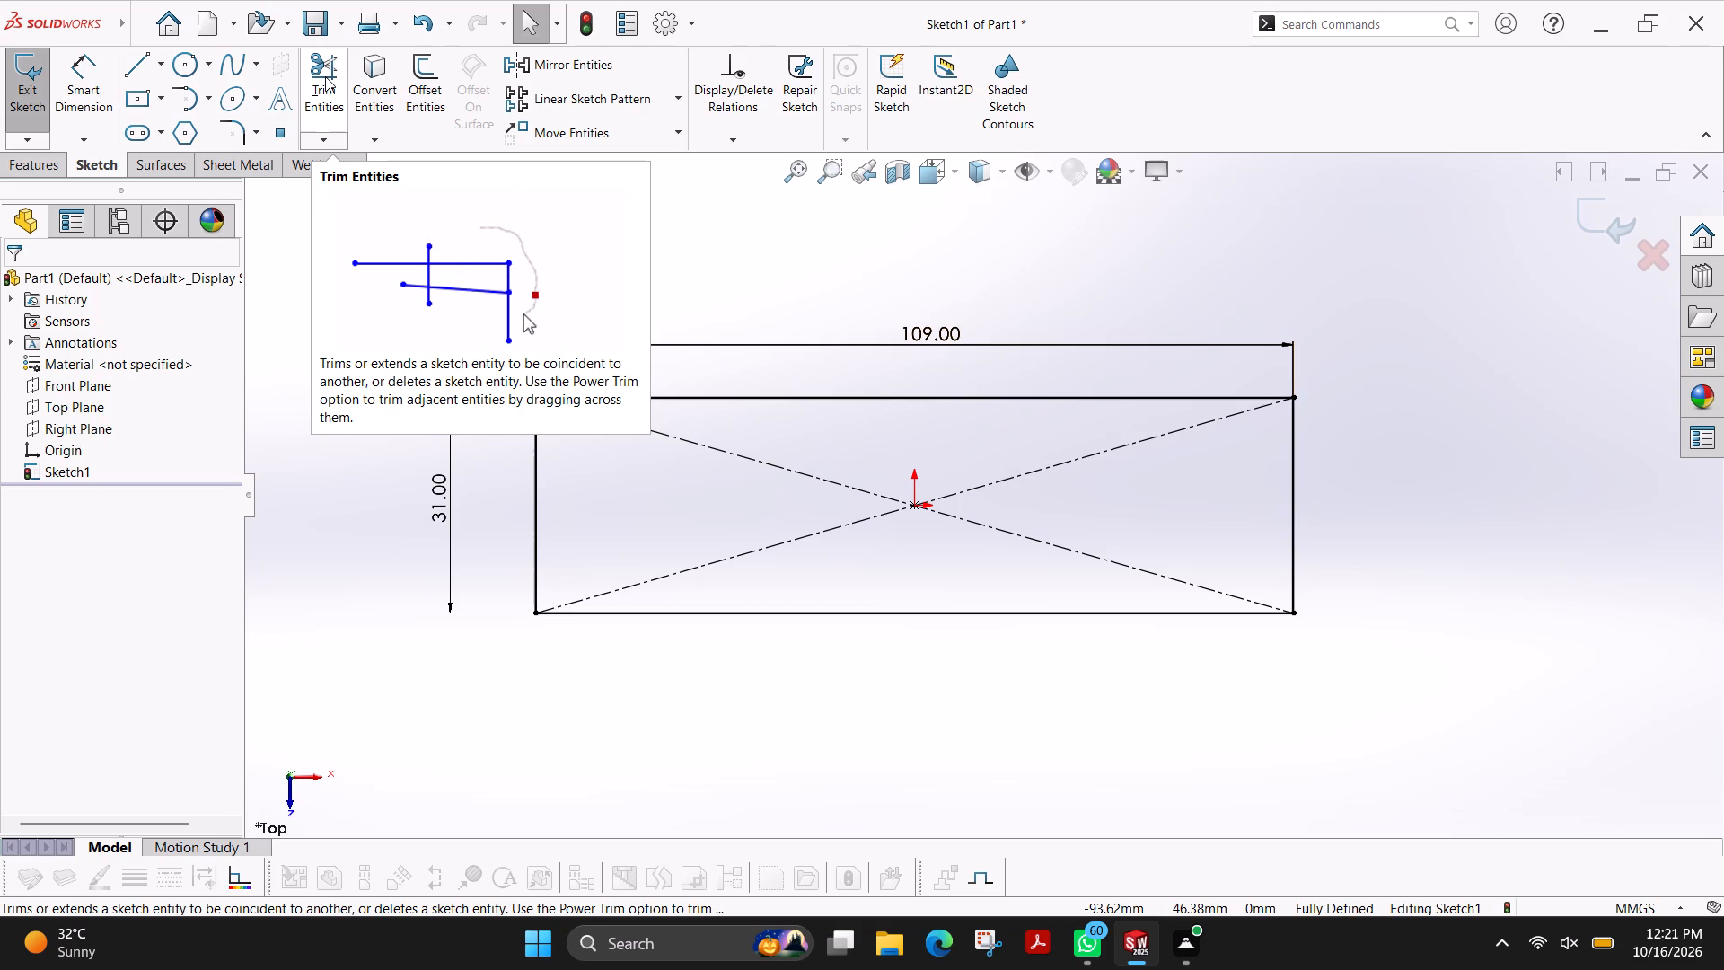
Sketch a circle of 9 mm radius centred on the rectangle's upper-left corner.
click(188, 61)
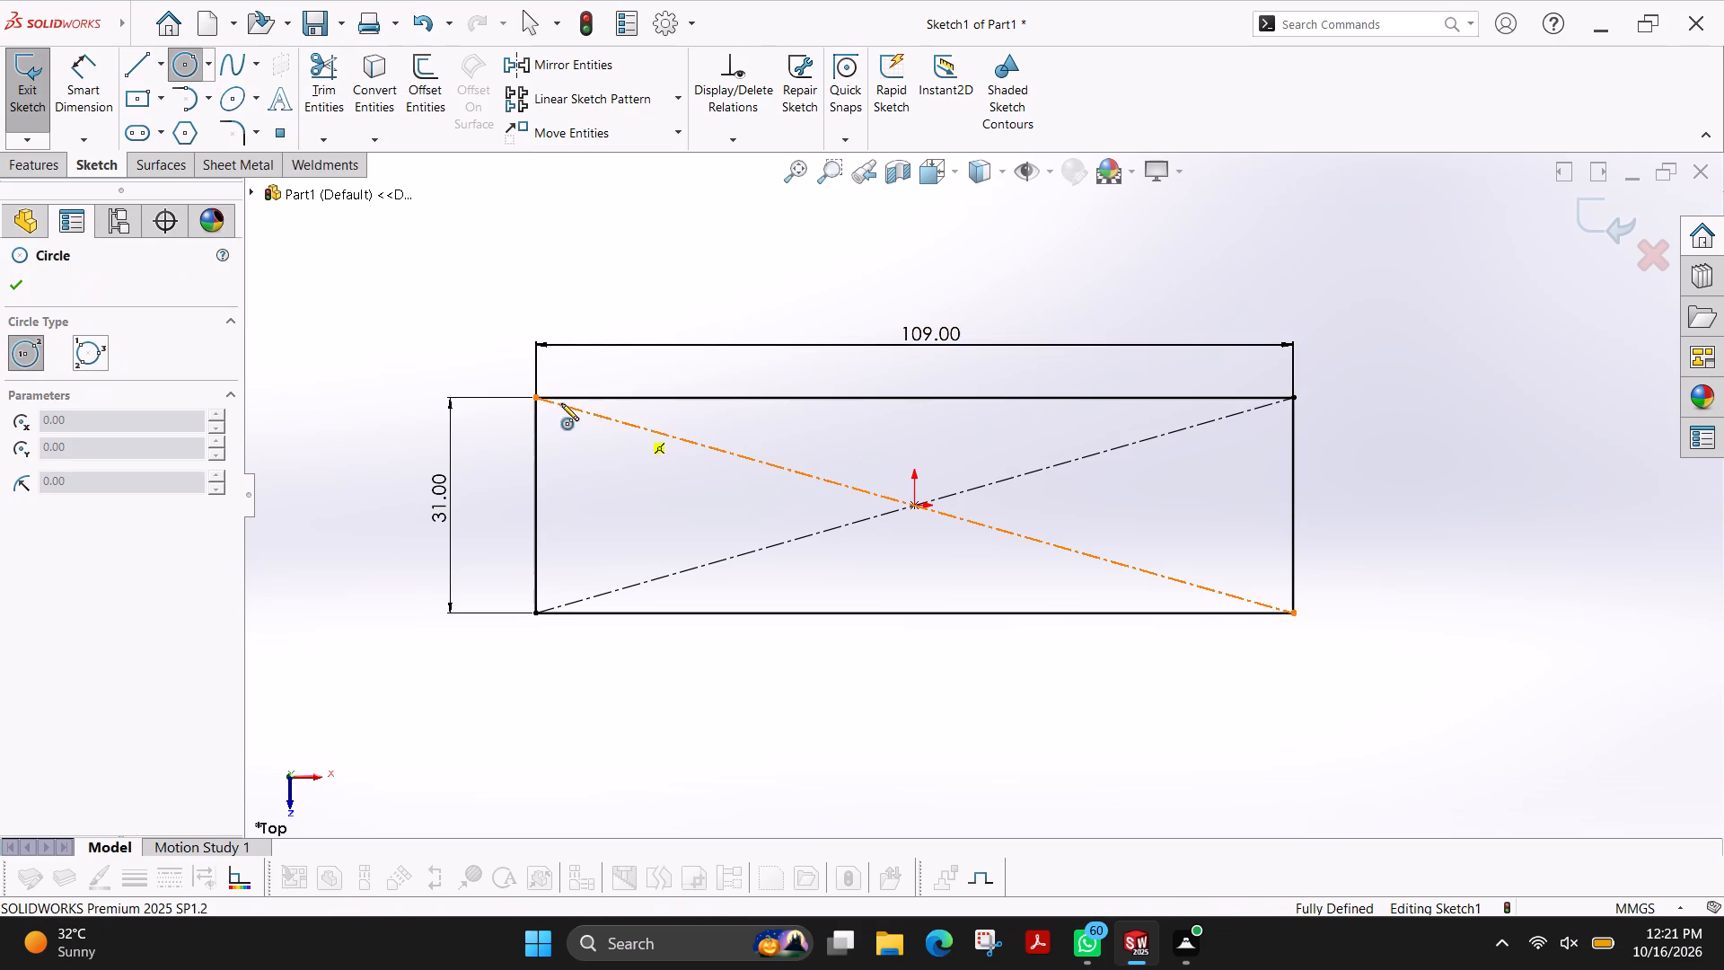
click(535, 394)
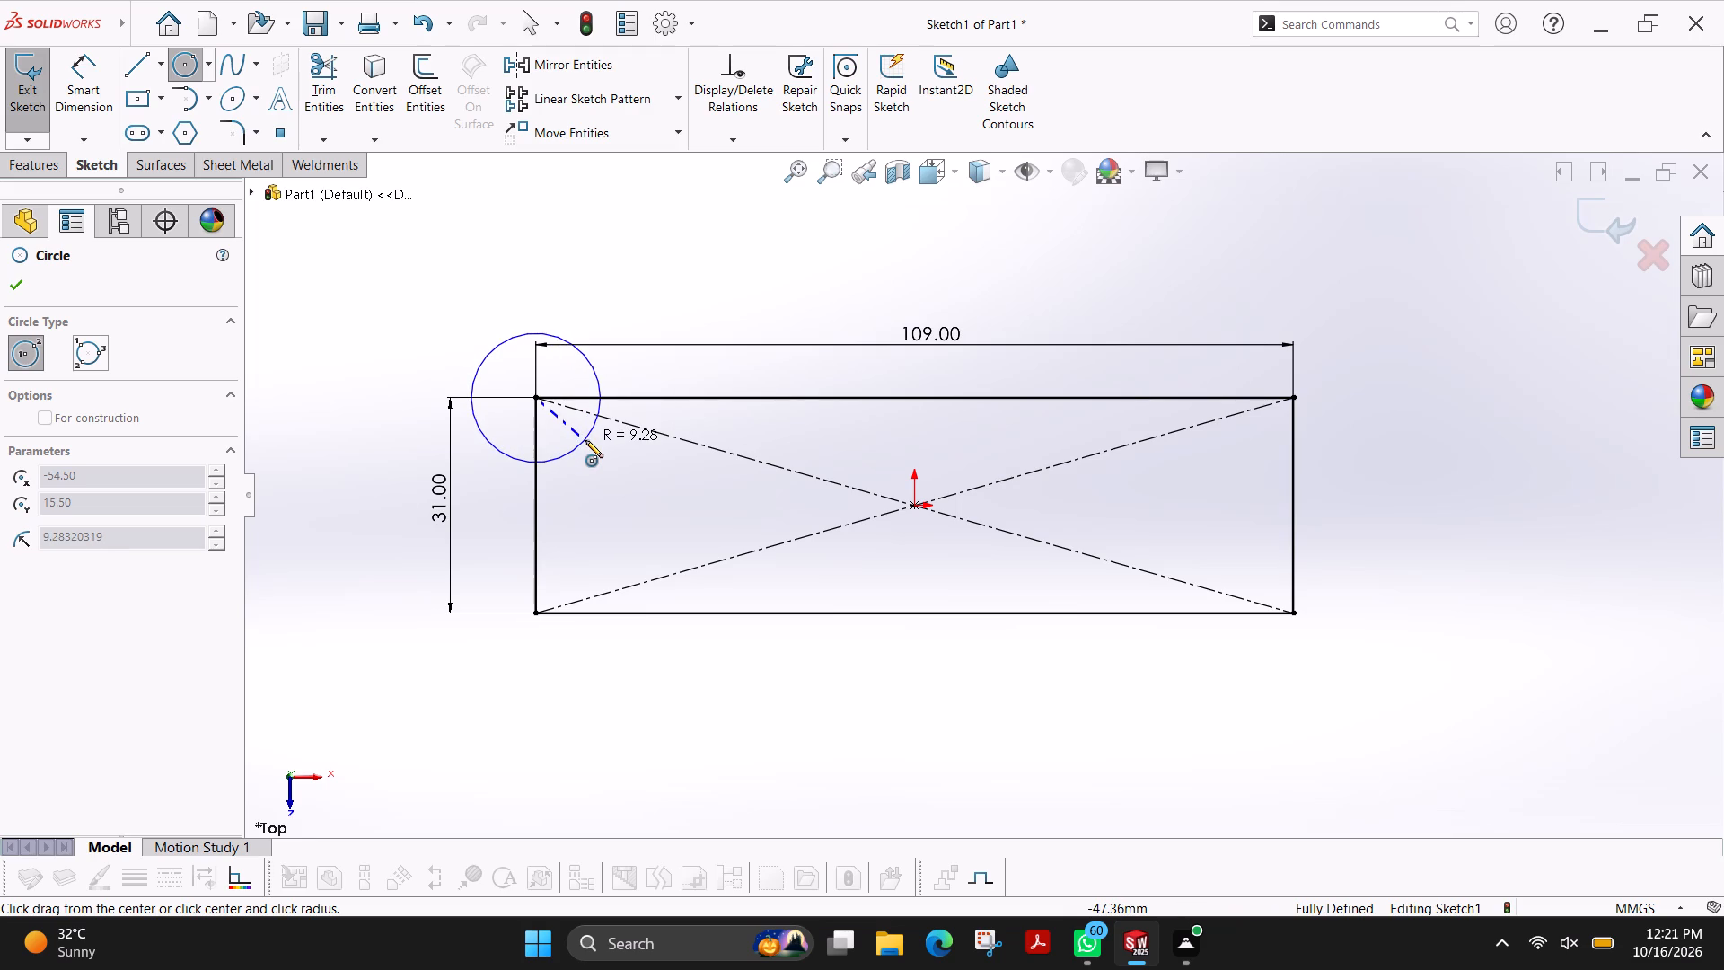
click(585, 440)
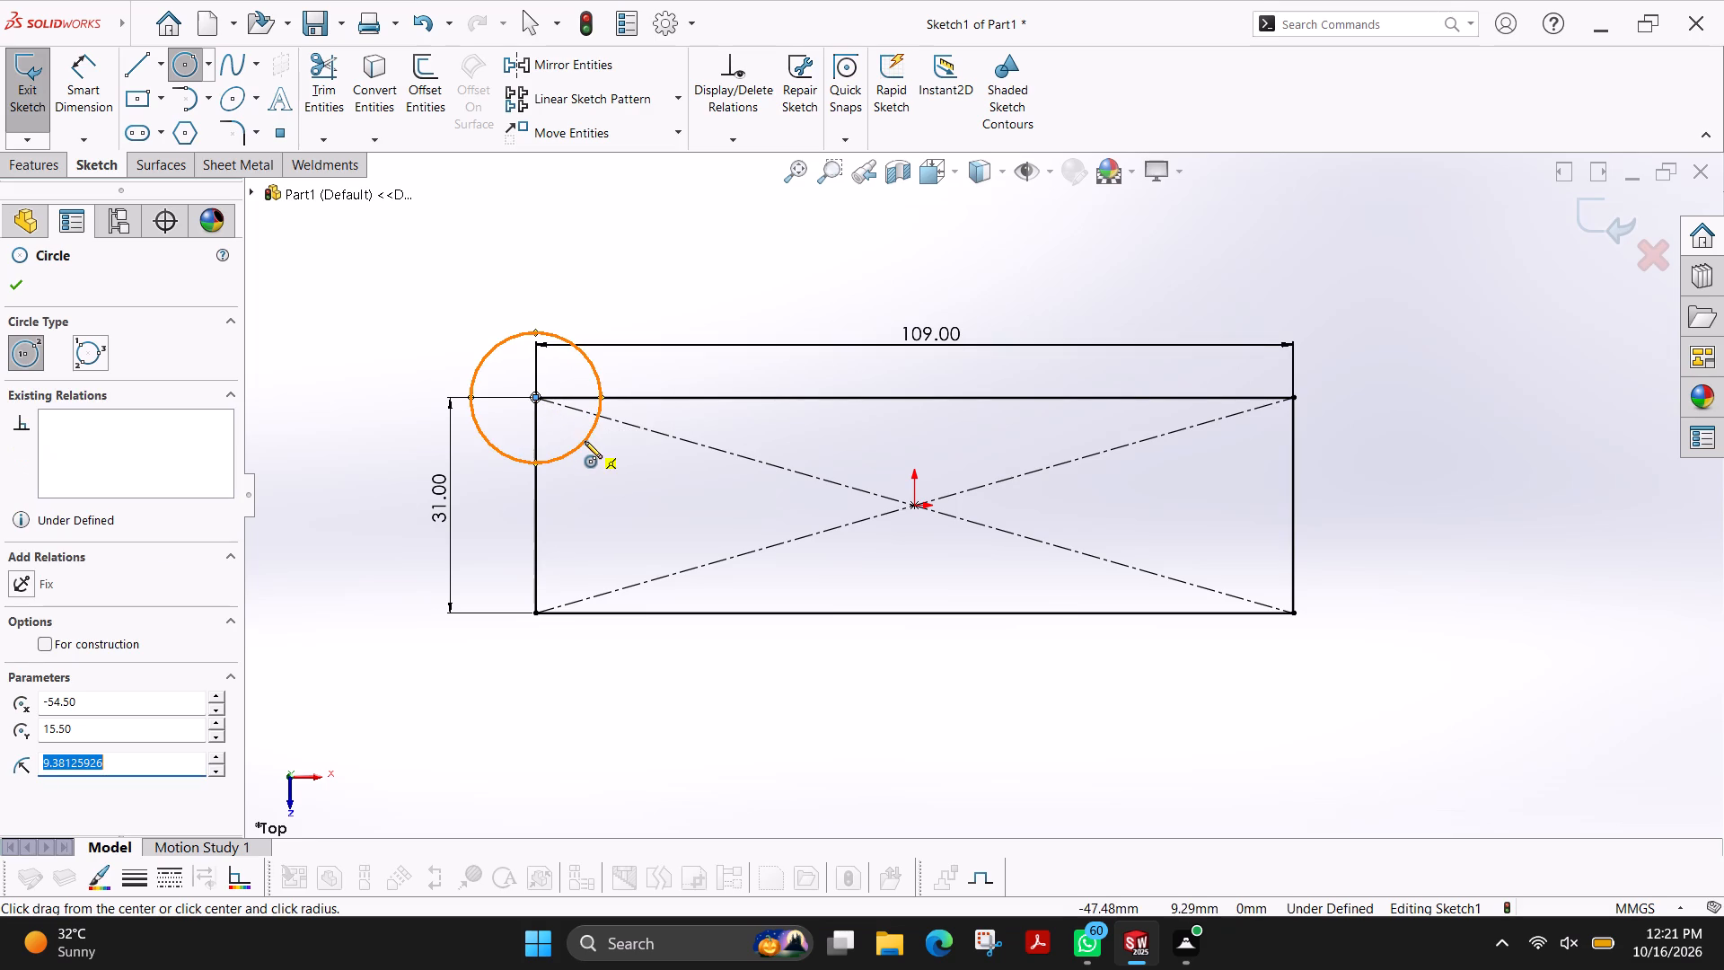
key(9)
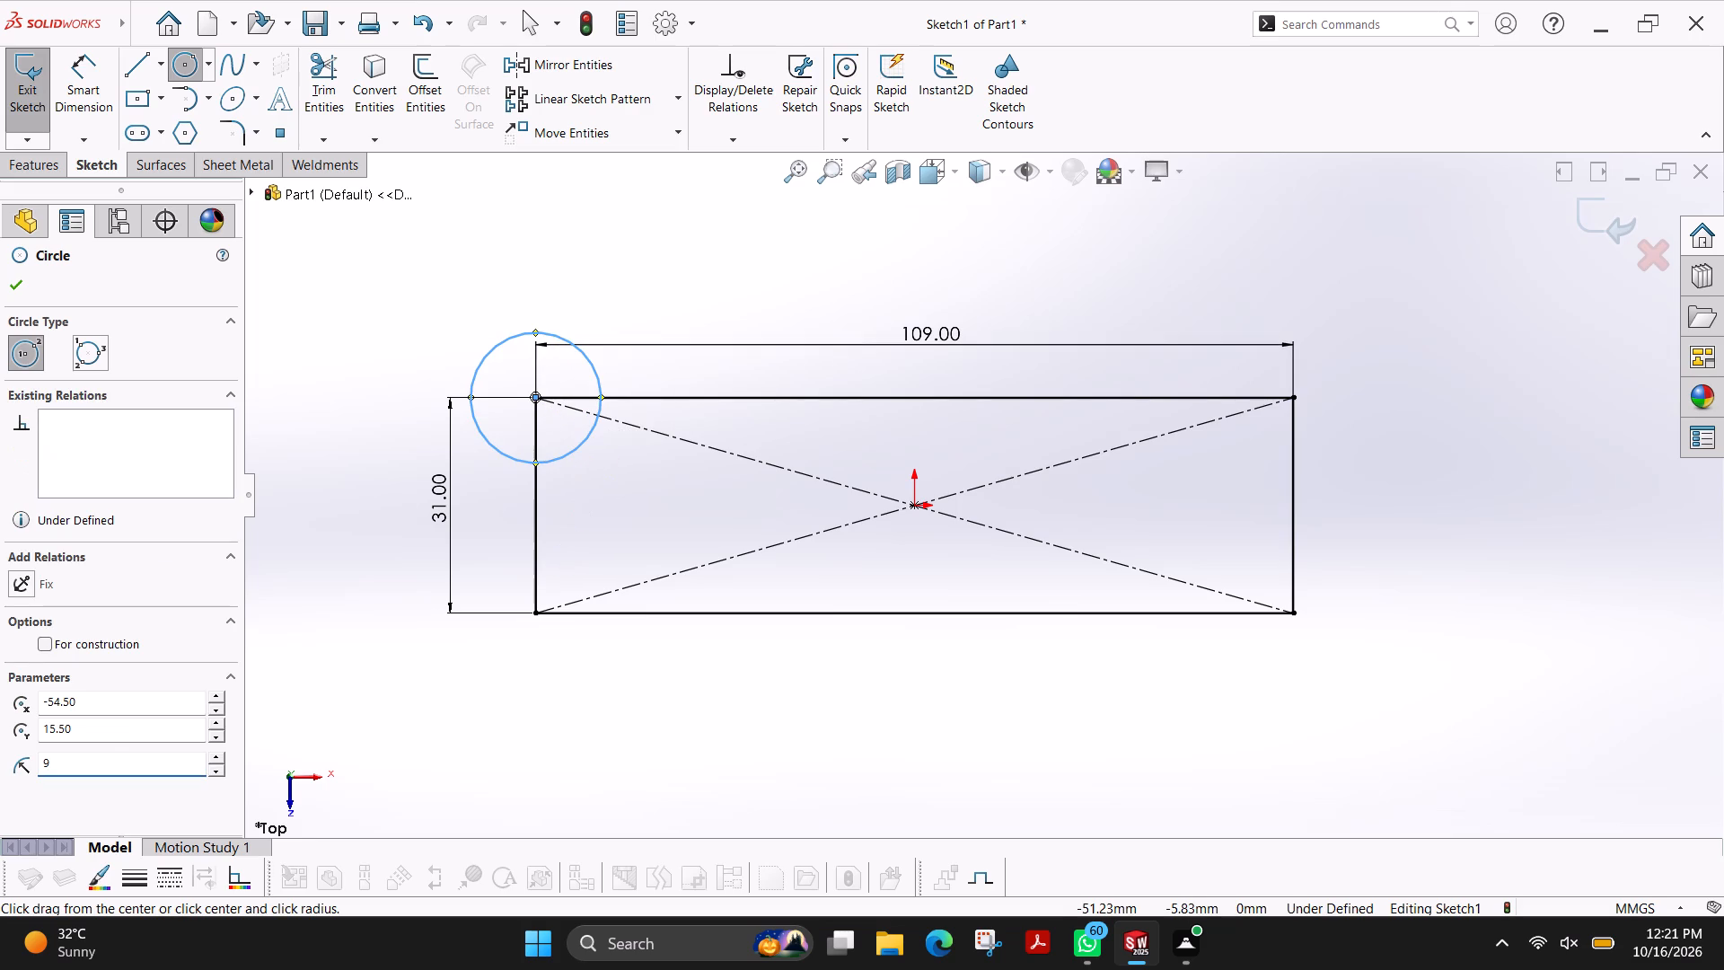
key(Return)
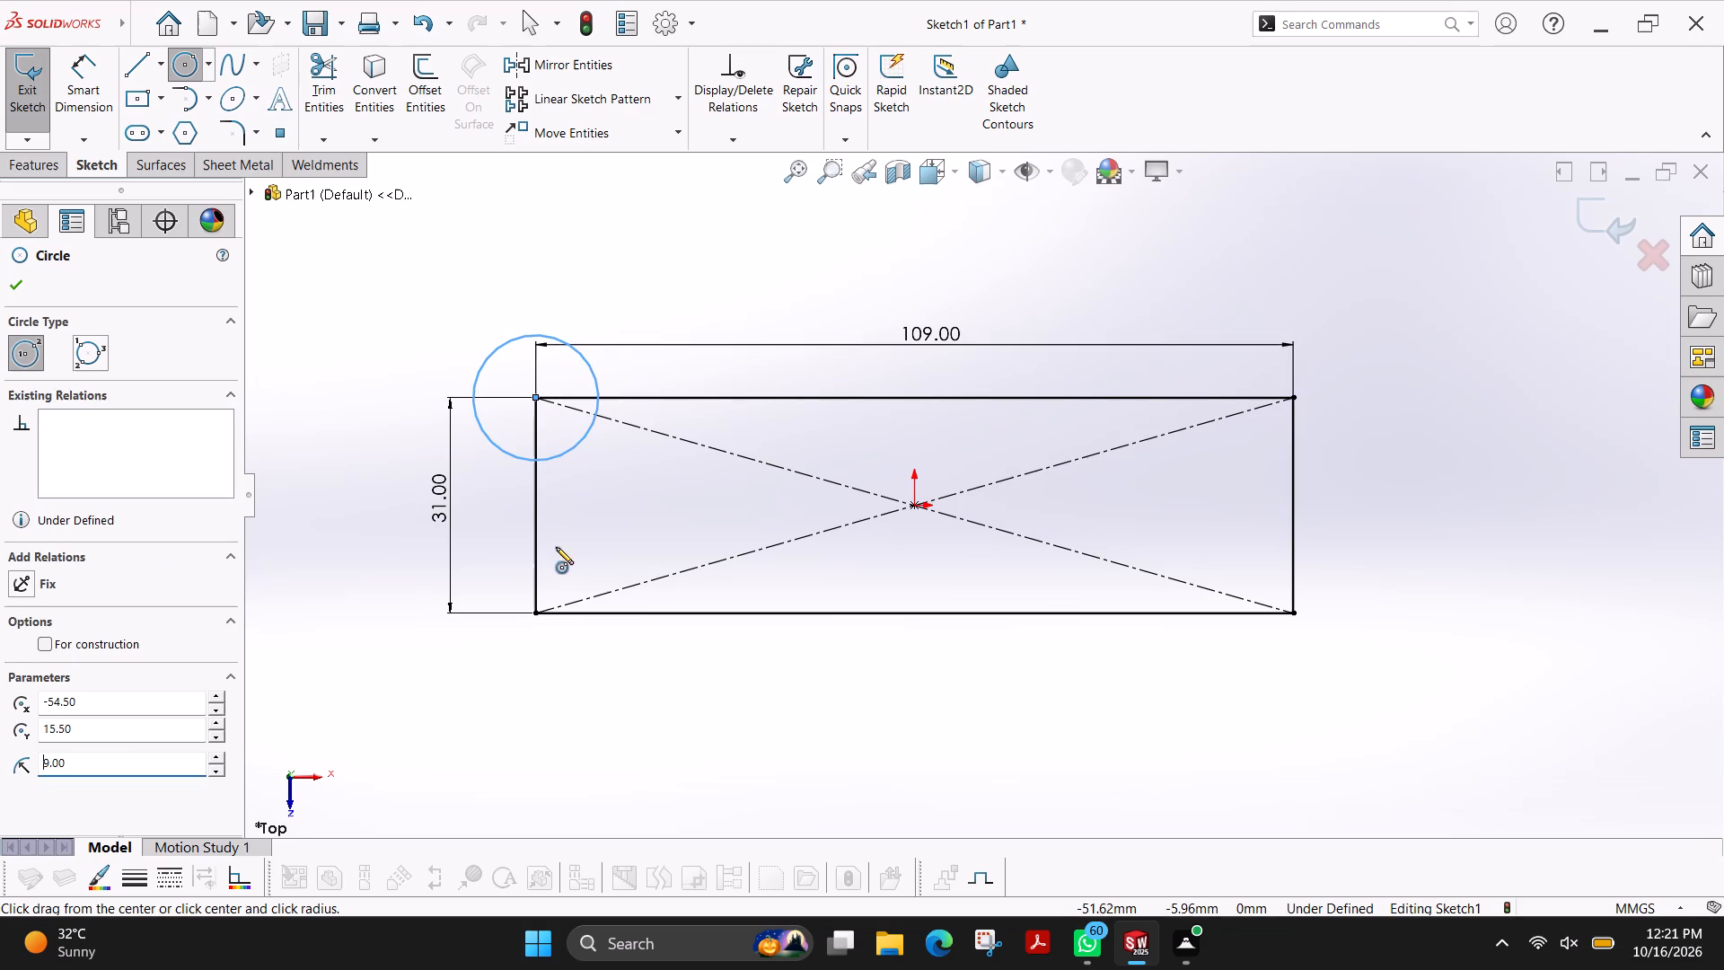
Sketch circles centred on the upper-right, lower-right and lower-left corners, with radii of about 8.7, 8.7 and 9.6 mm.
click(1294, 397)
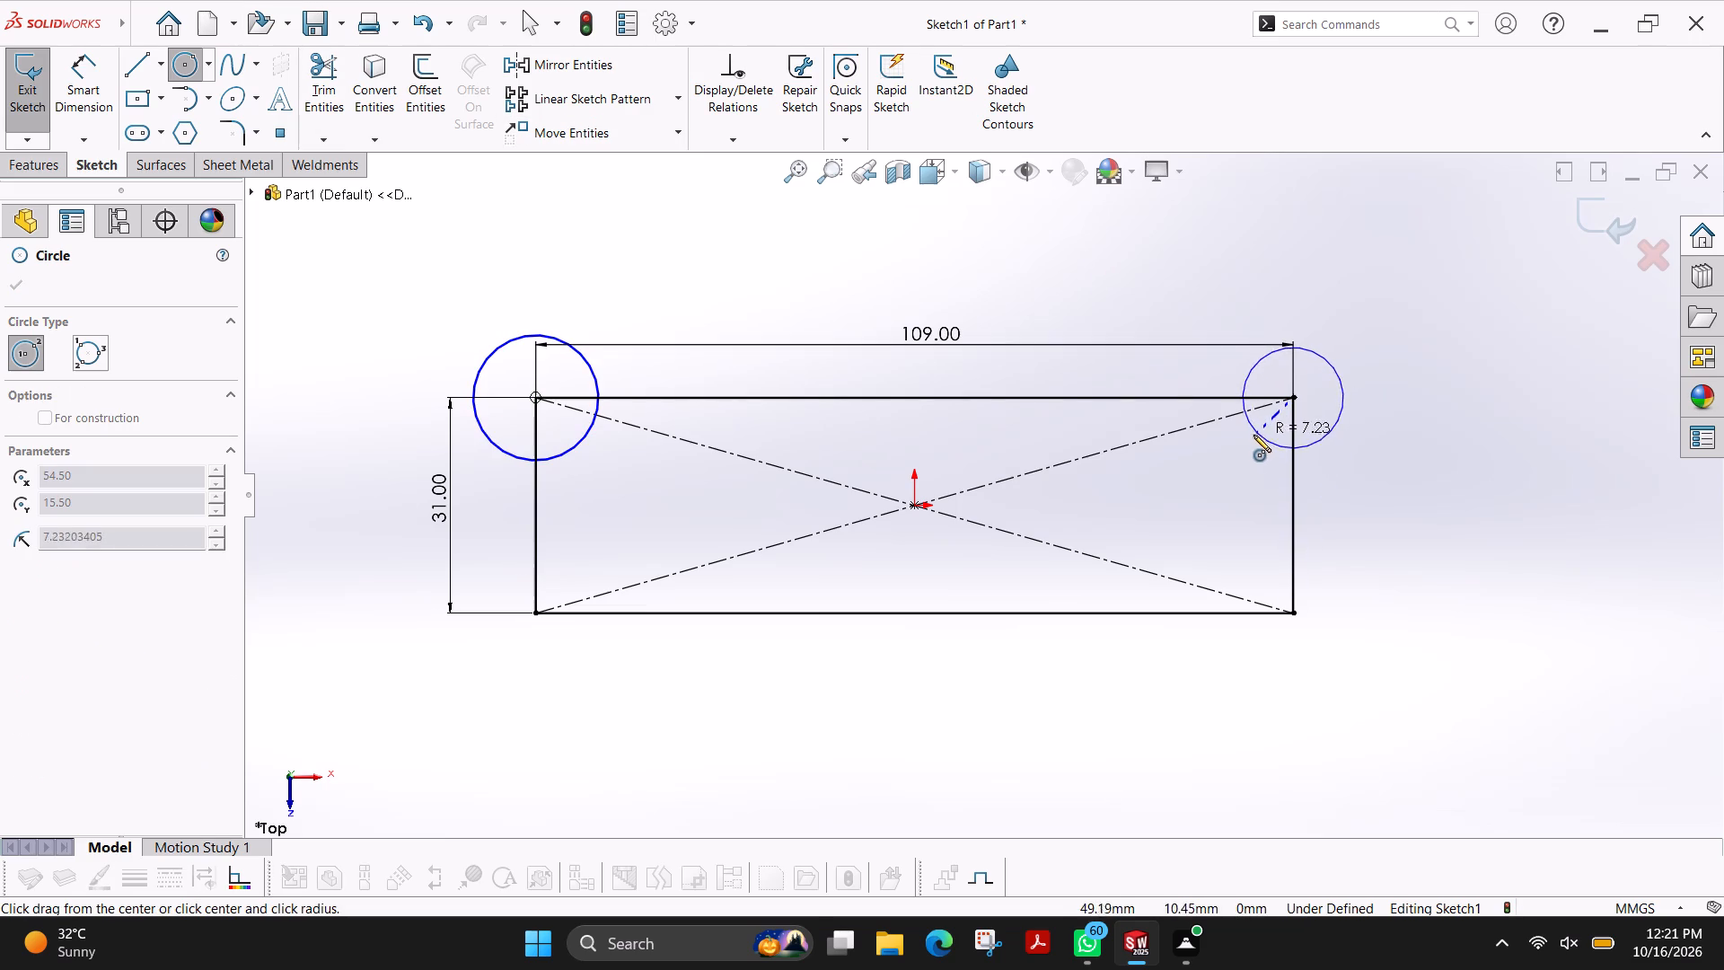
click(1248, 438)
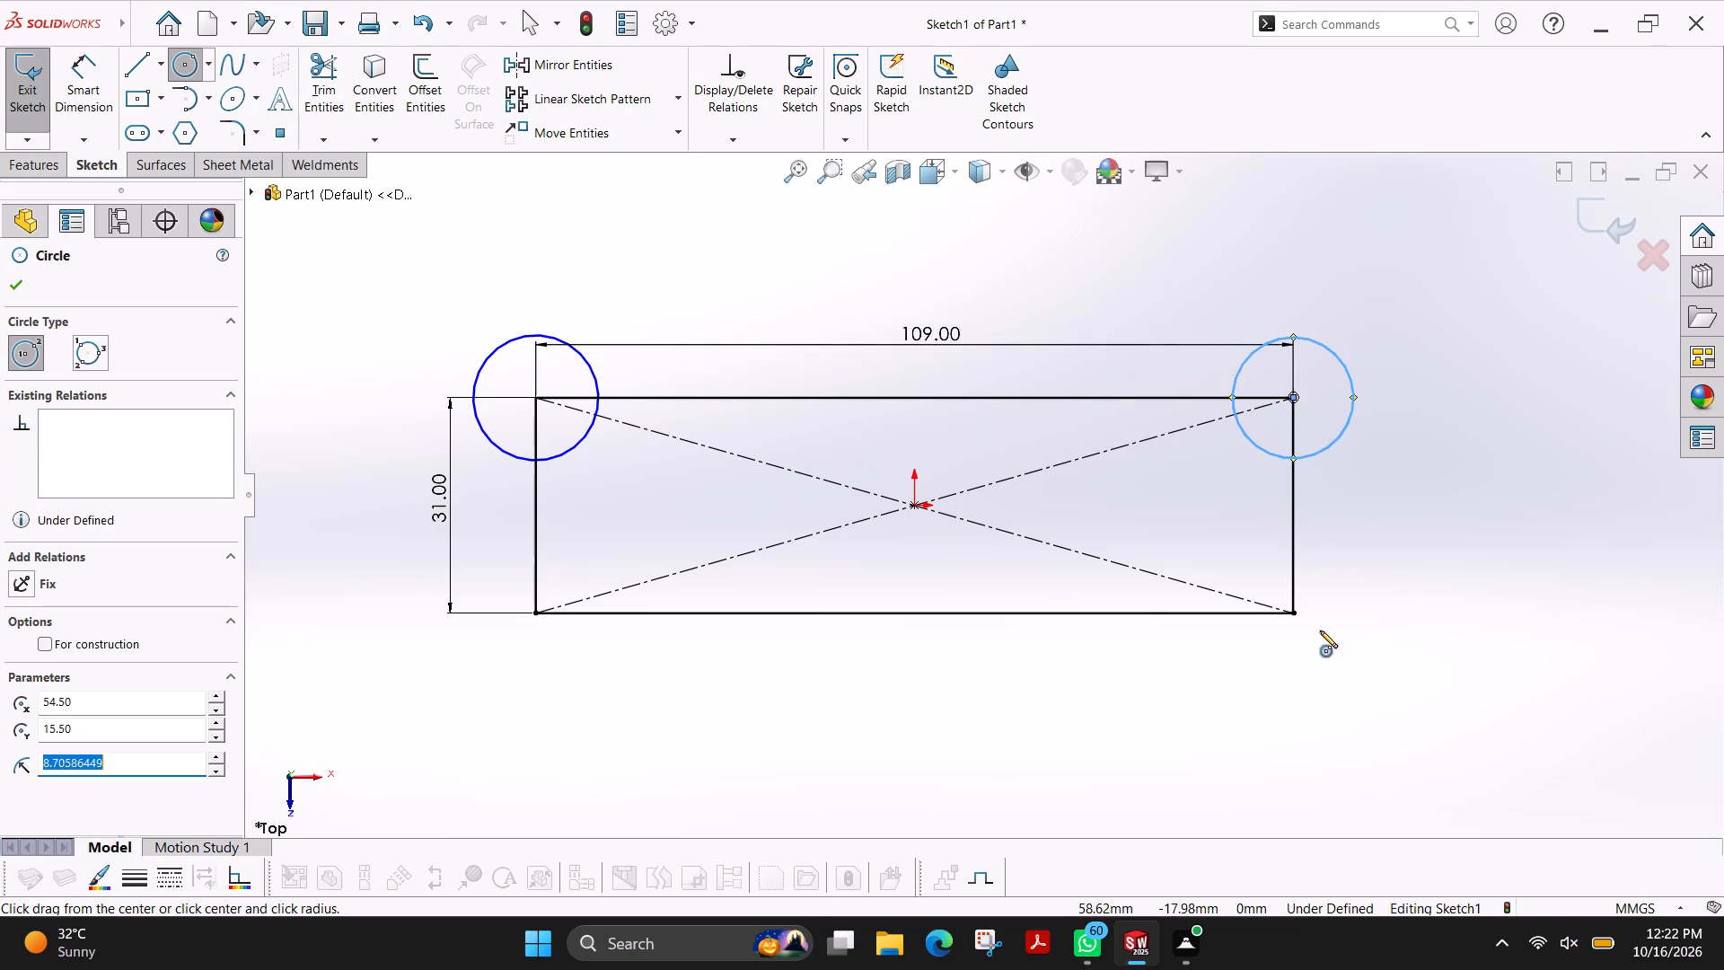
click(1293, 614)
click(1245, 577)
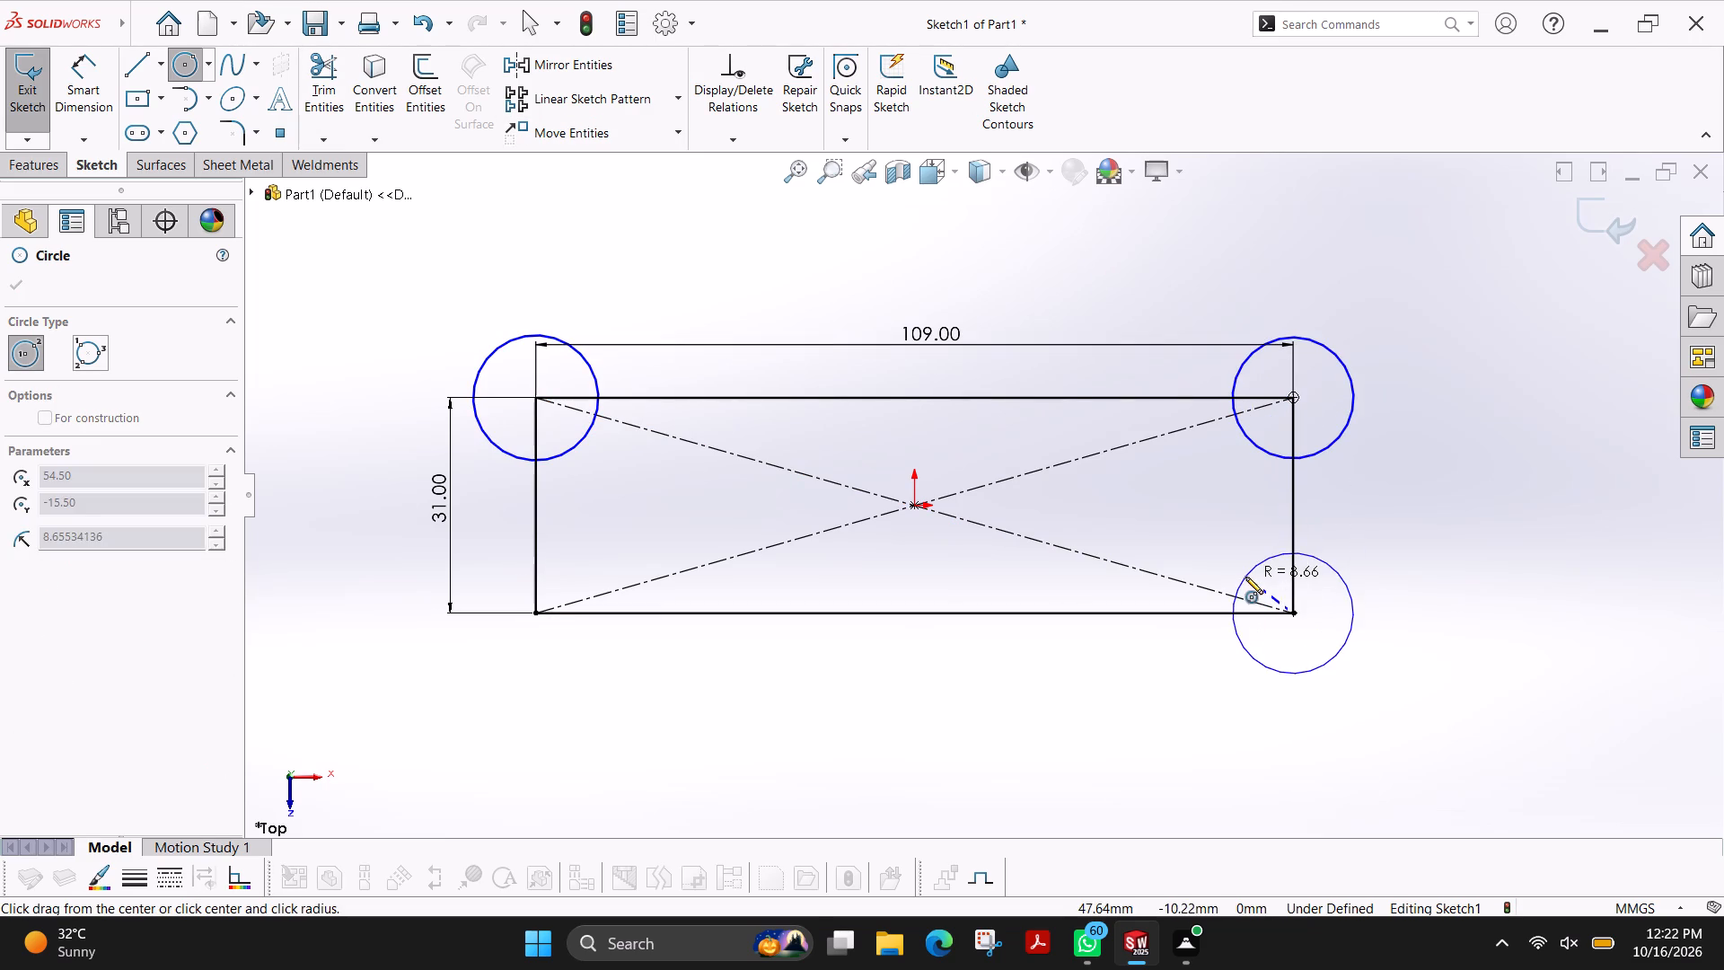
click(535, 613)
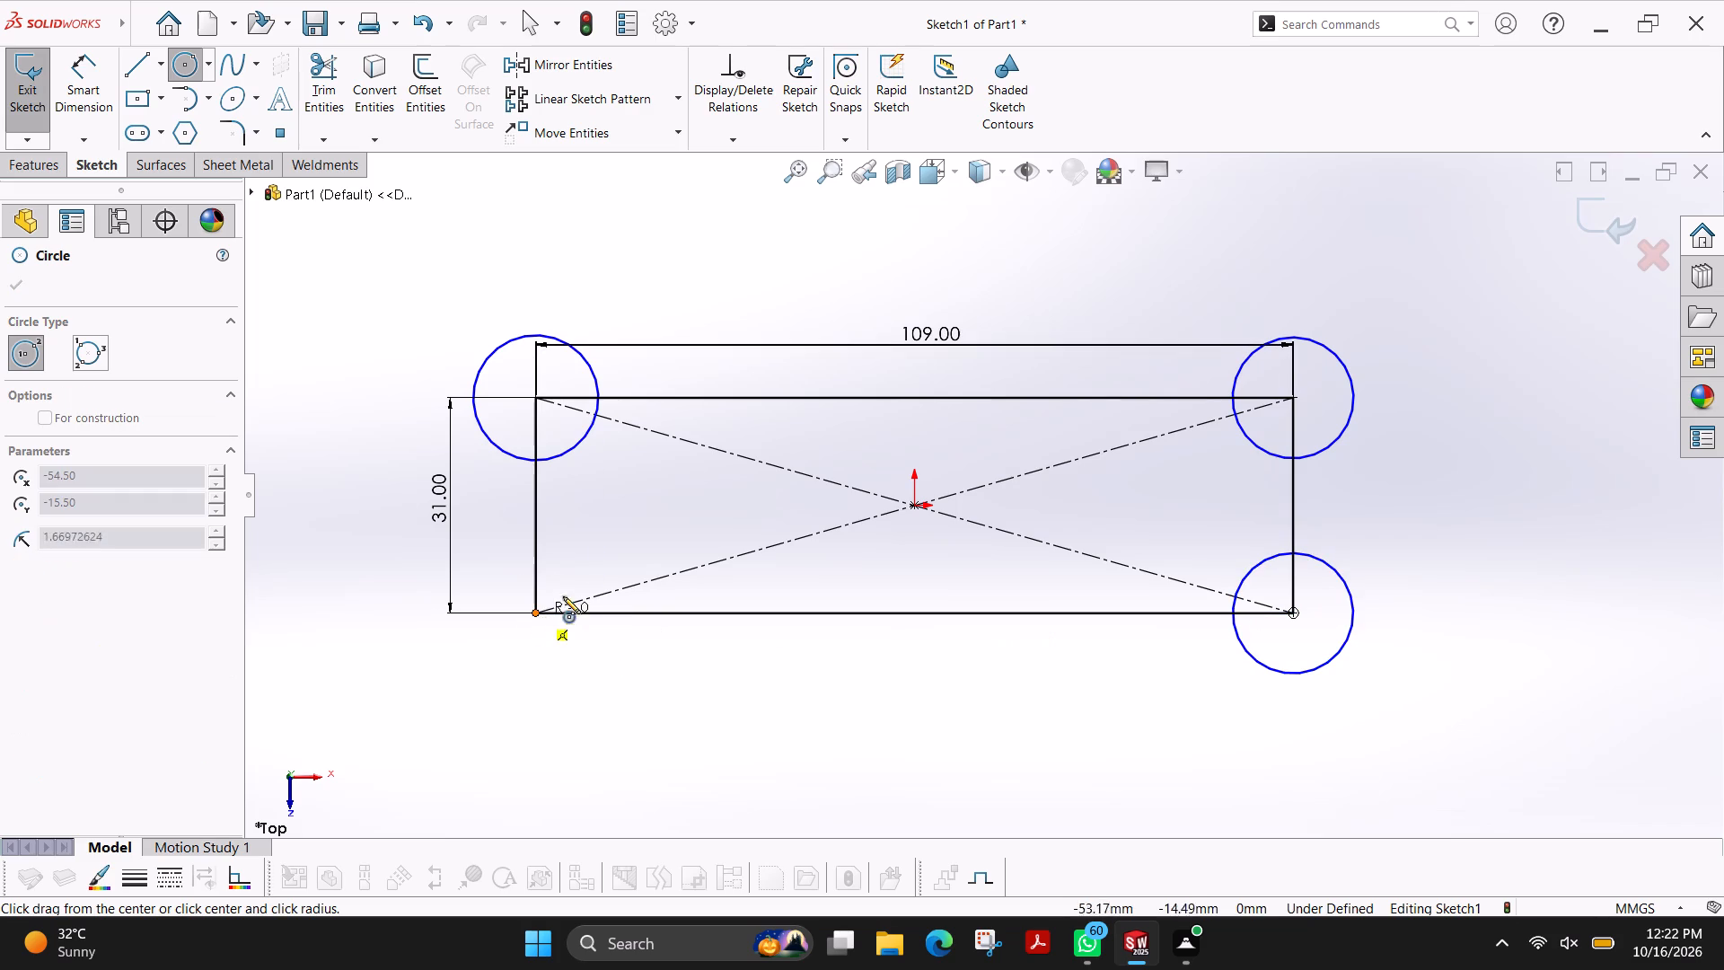
click(596, 585)
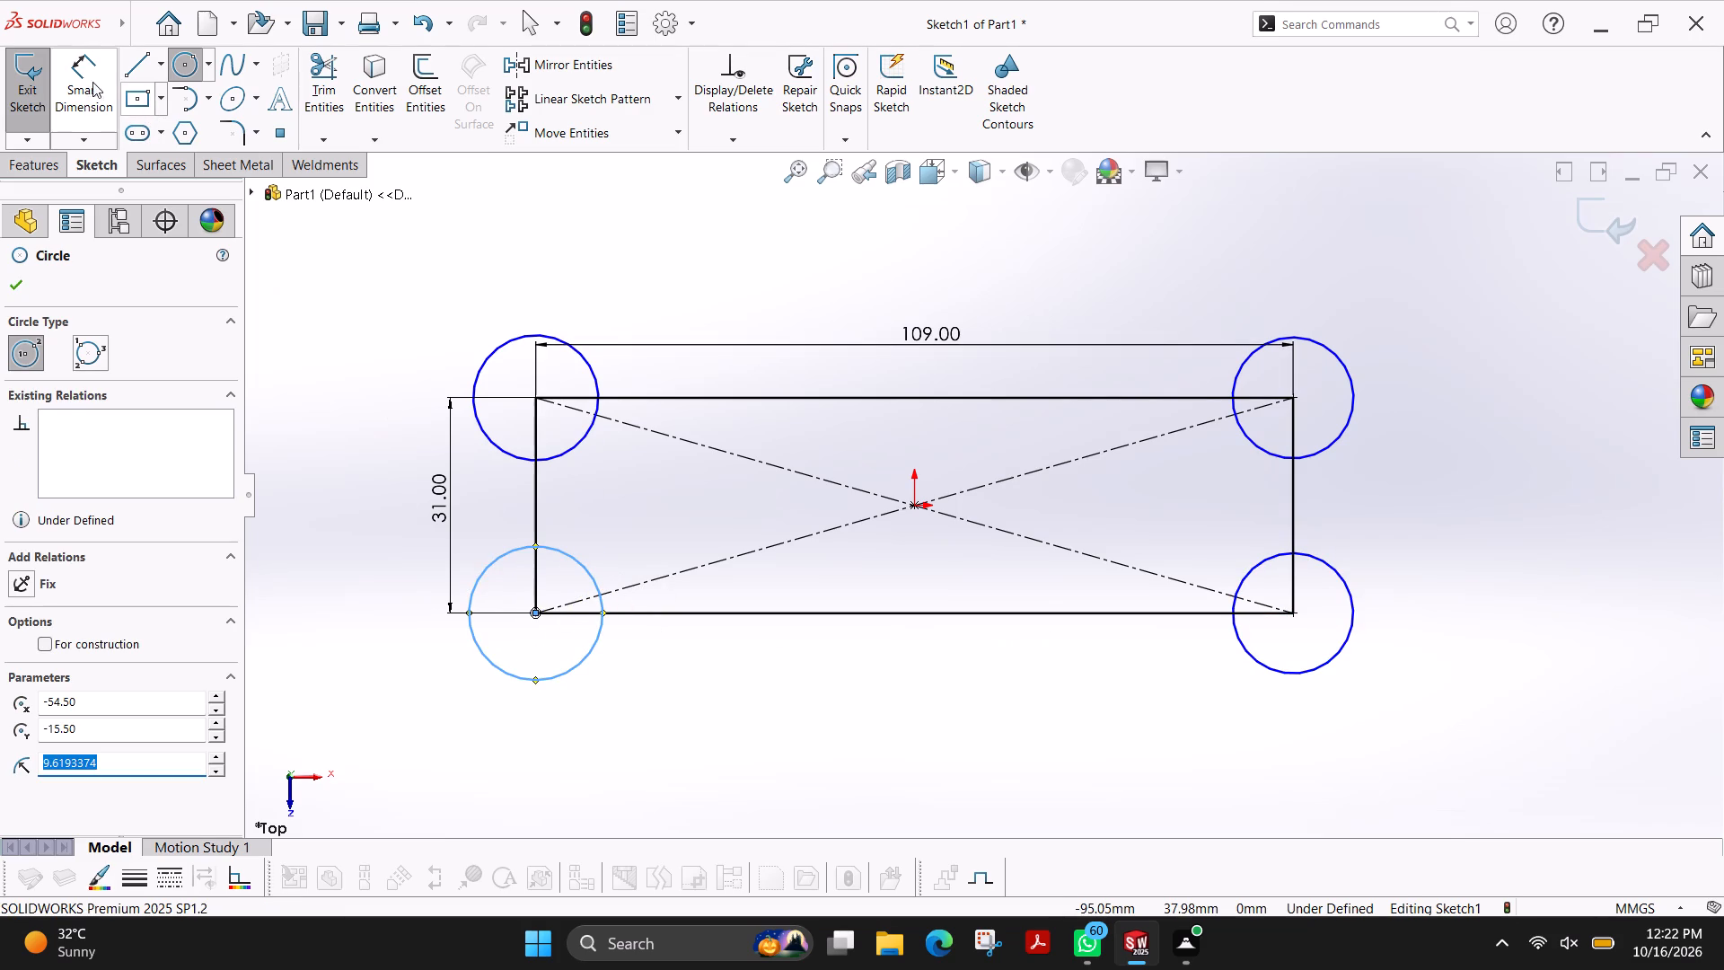
Dimension the circles on the rectangle's upper-left and upper-right corners to 18 mm diameter each.
click(86, 79)
click(488, 353)
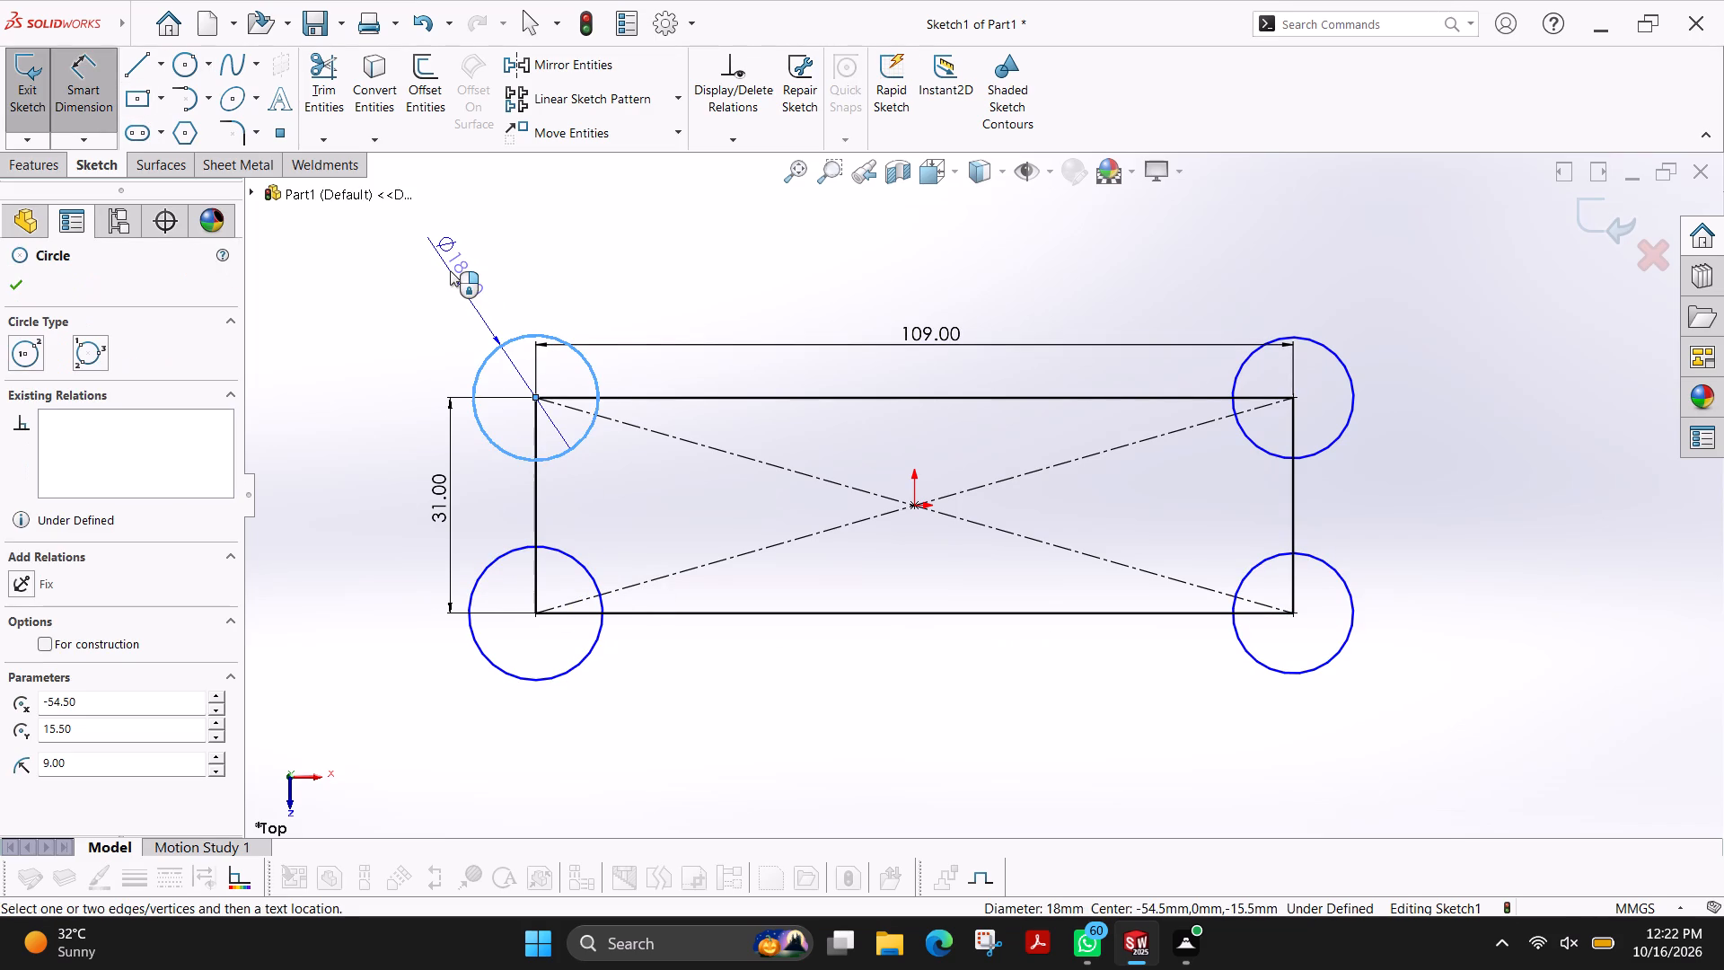
click(450, 270)
key(Return)
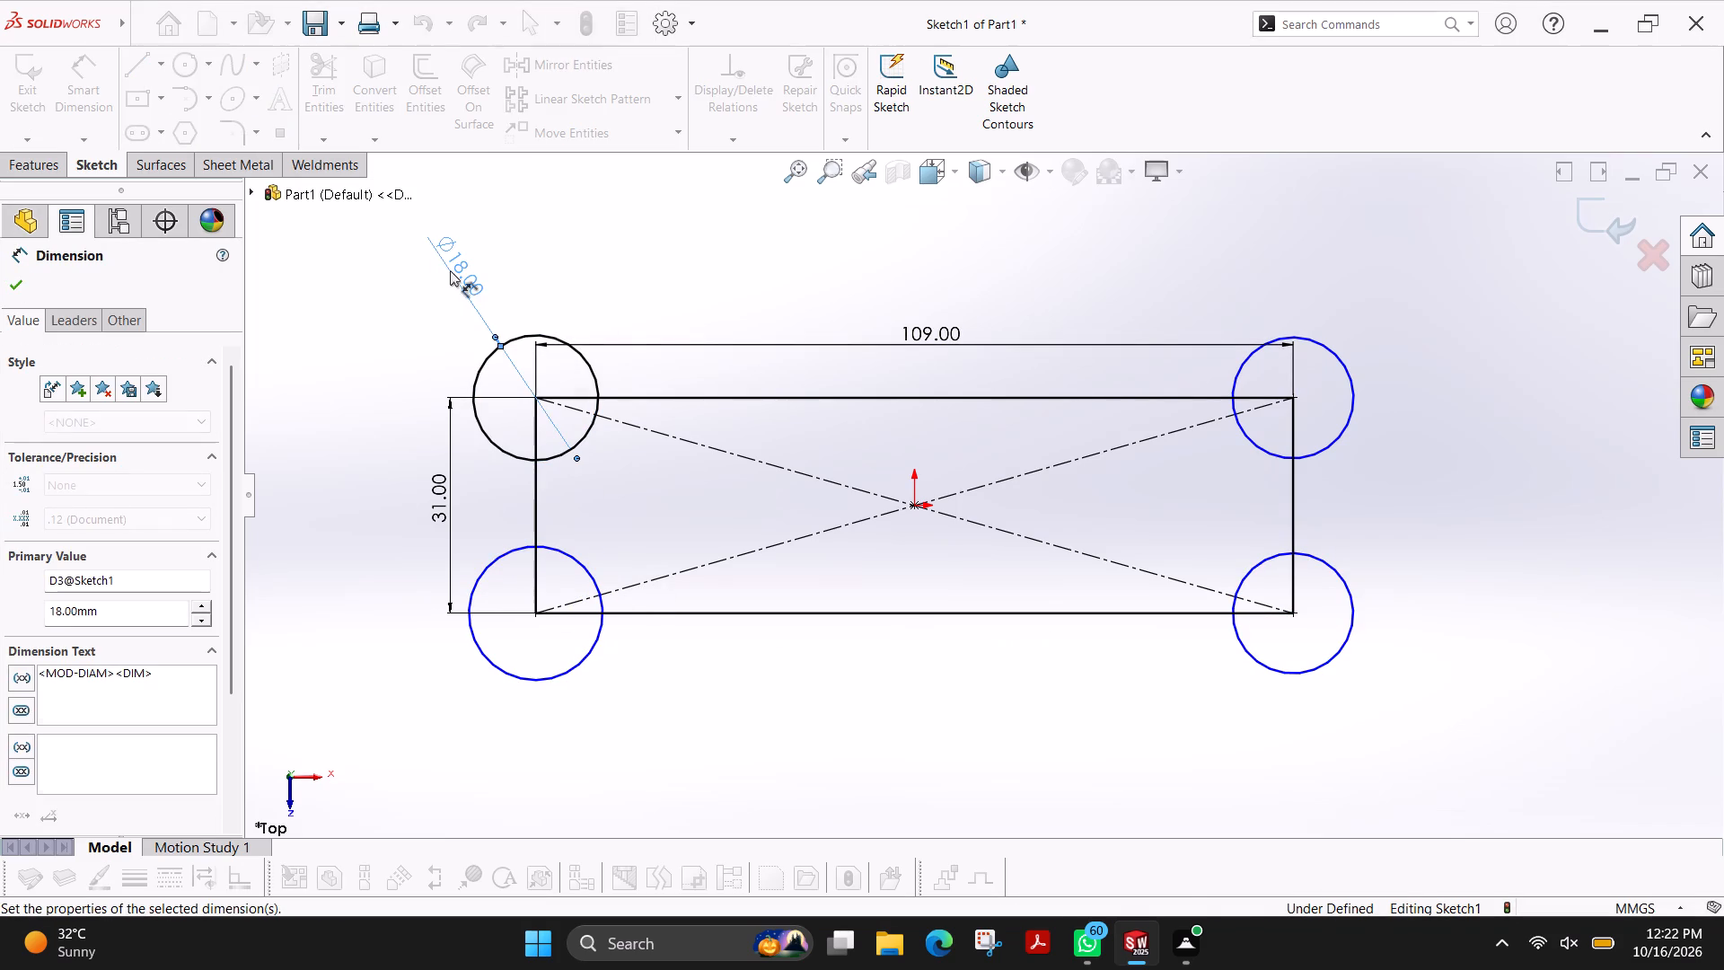
click(1342, 360)
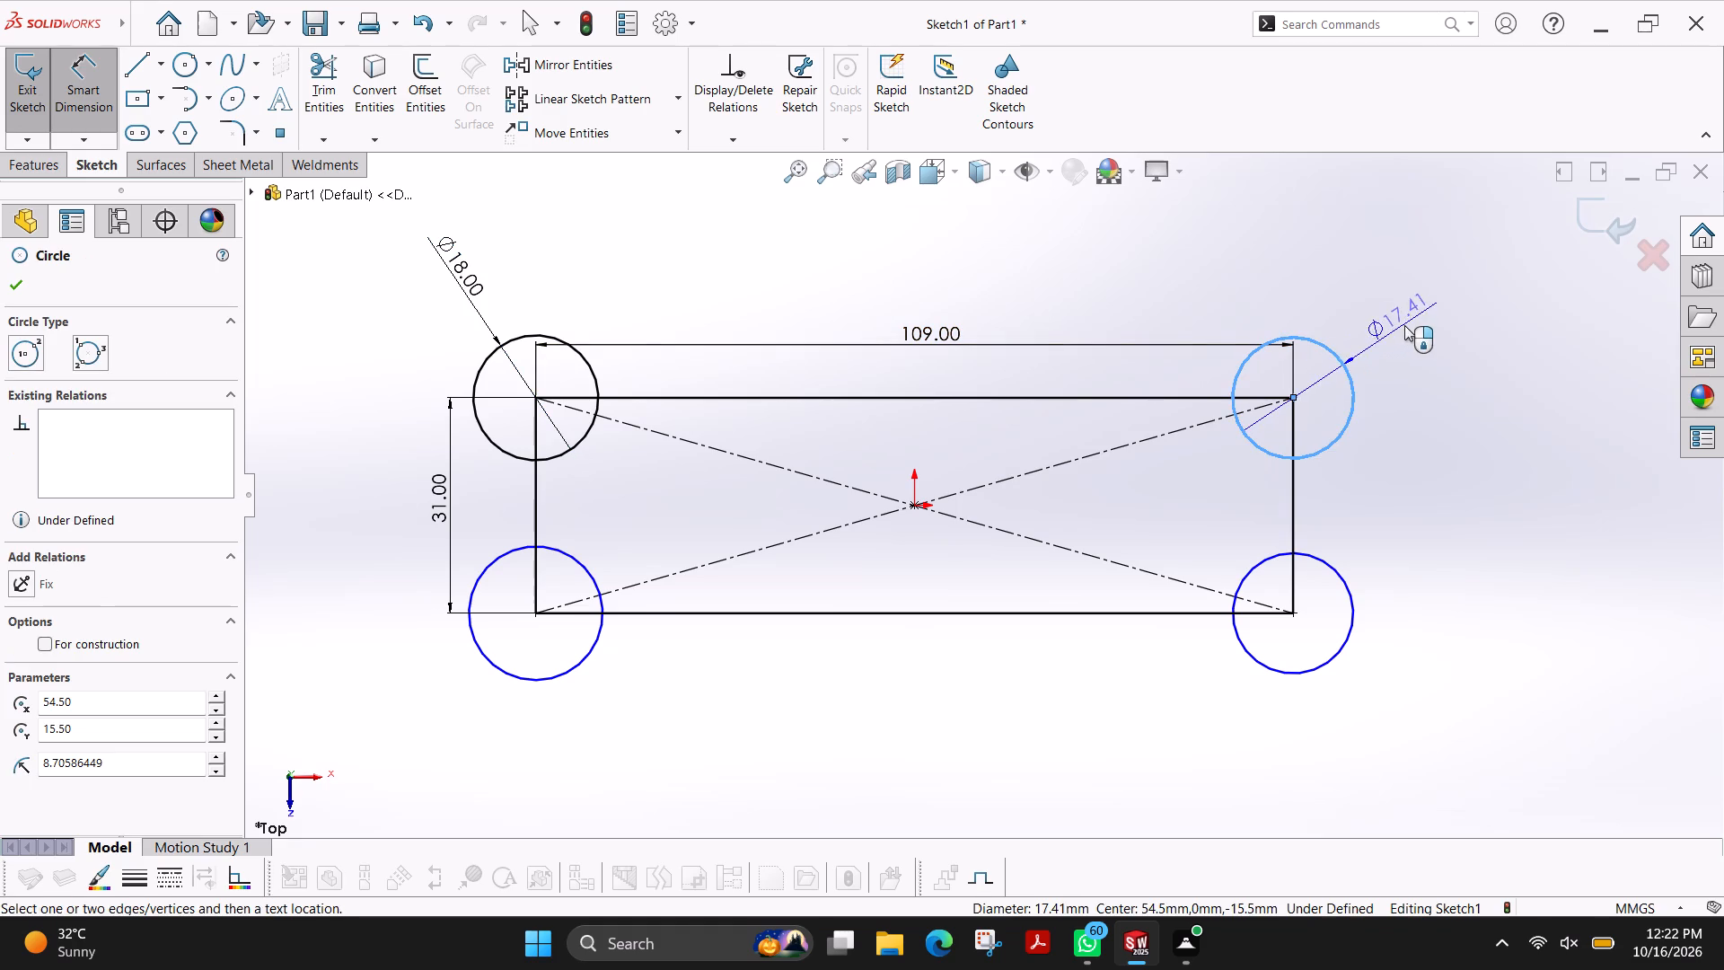
click(1419, 321)
text(18)
key(Return)
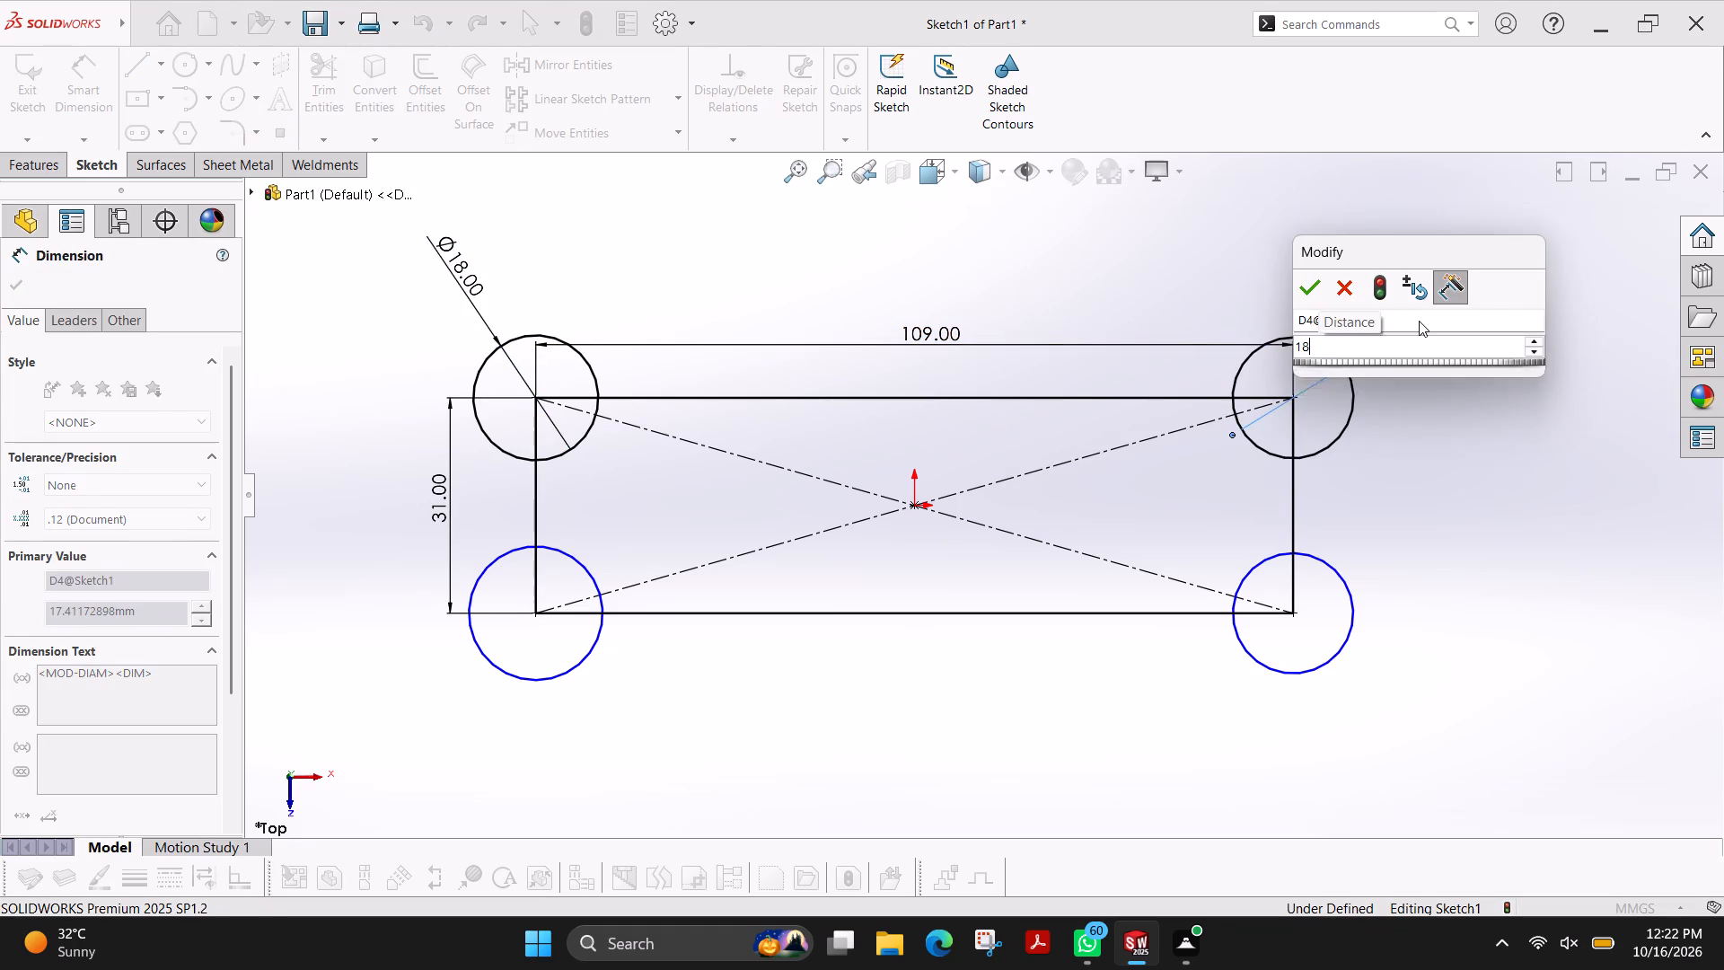
Dimension the circles on the rectangle's lower-right and lower-left corners to 18 mm diameter each.
click(1337, 652)
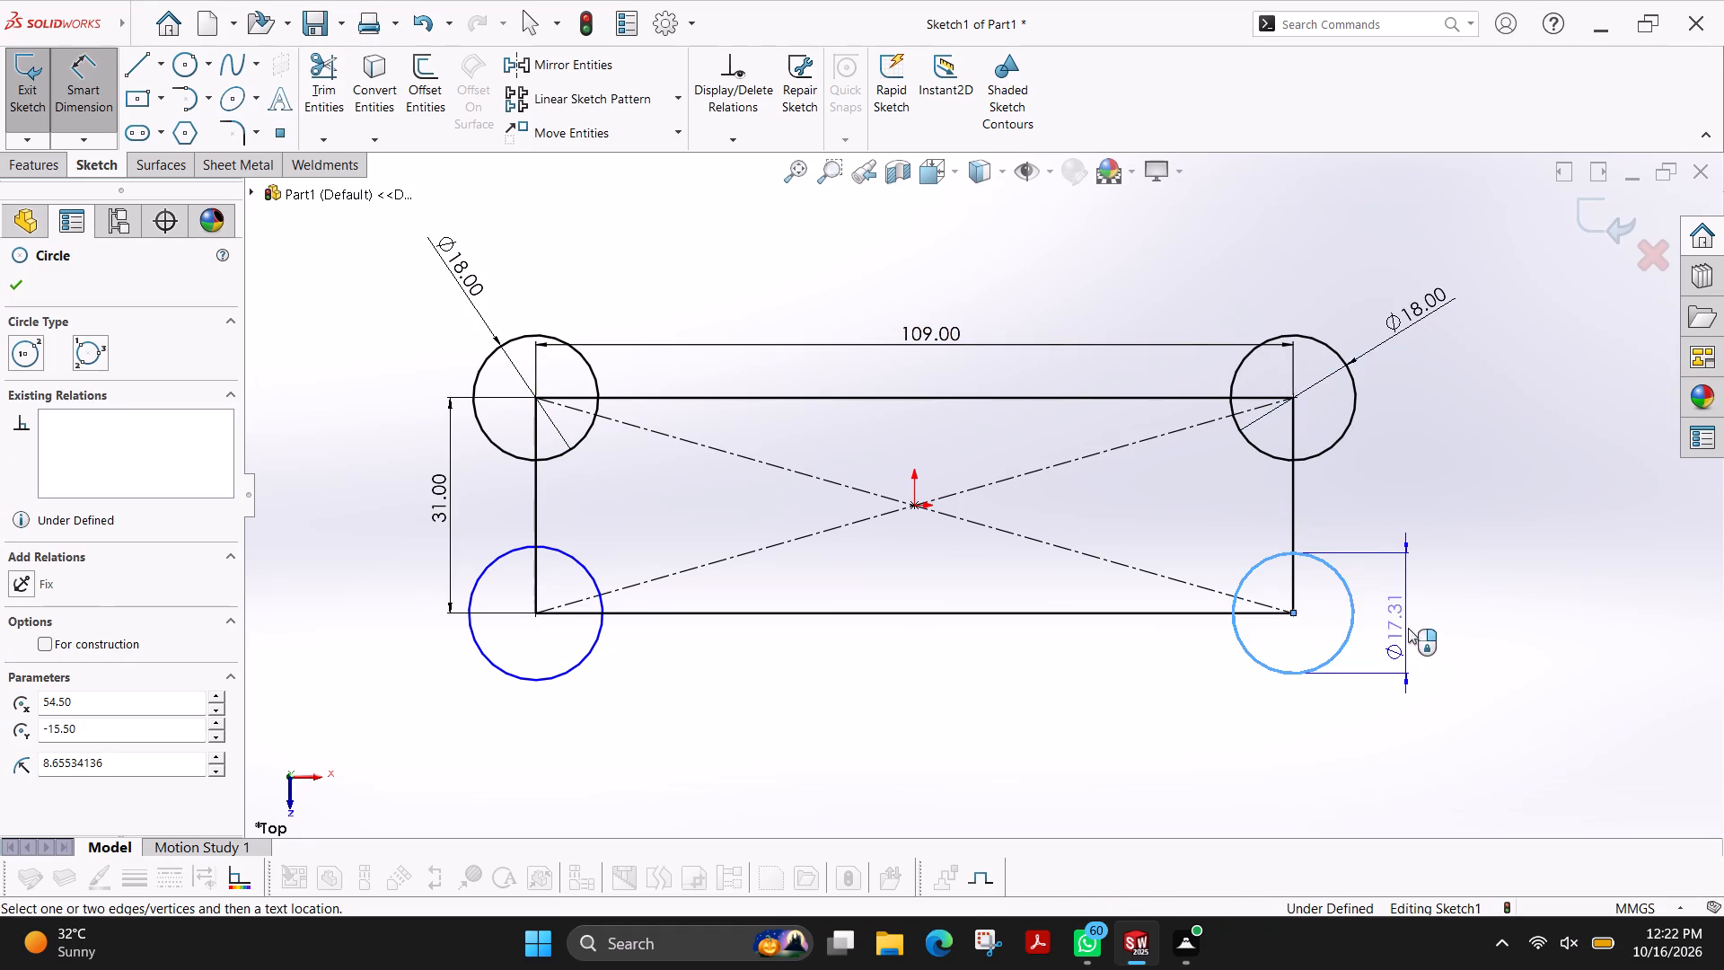
click(1482, 710)
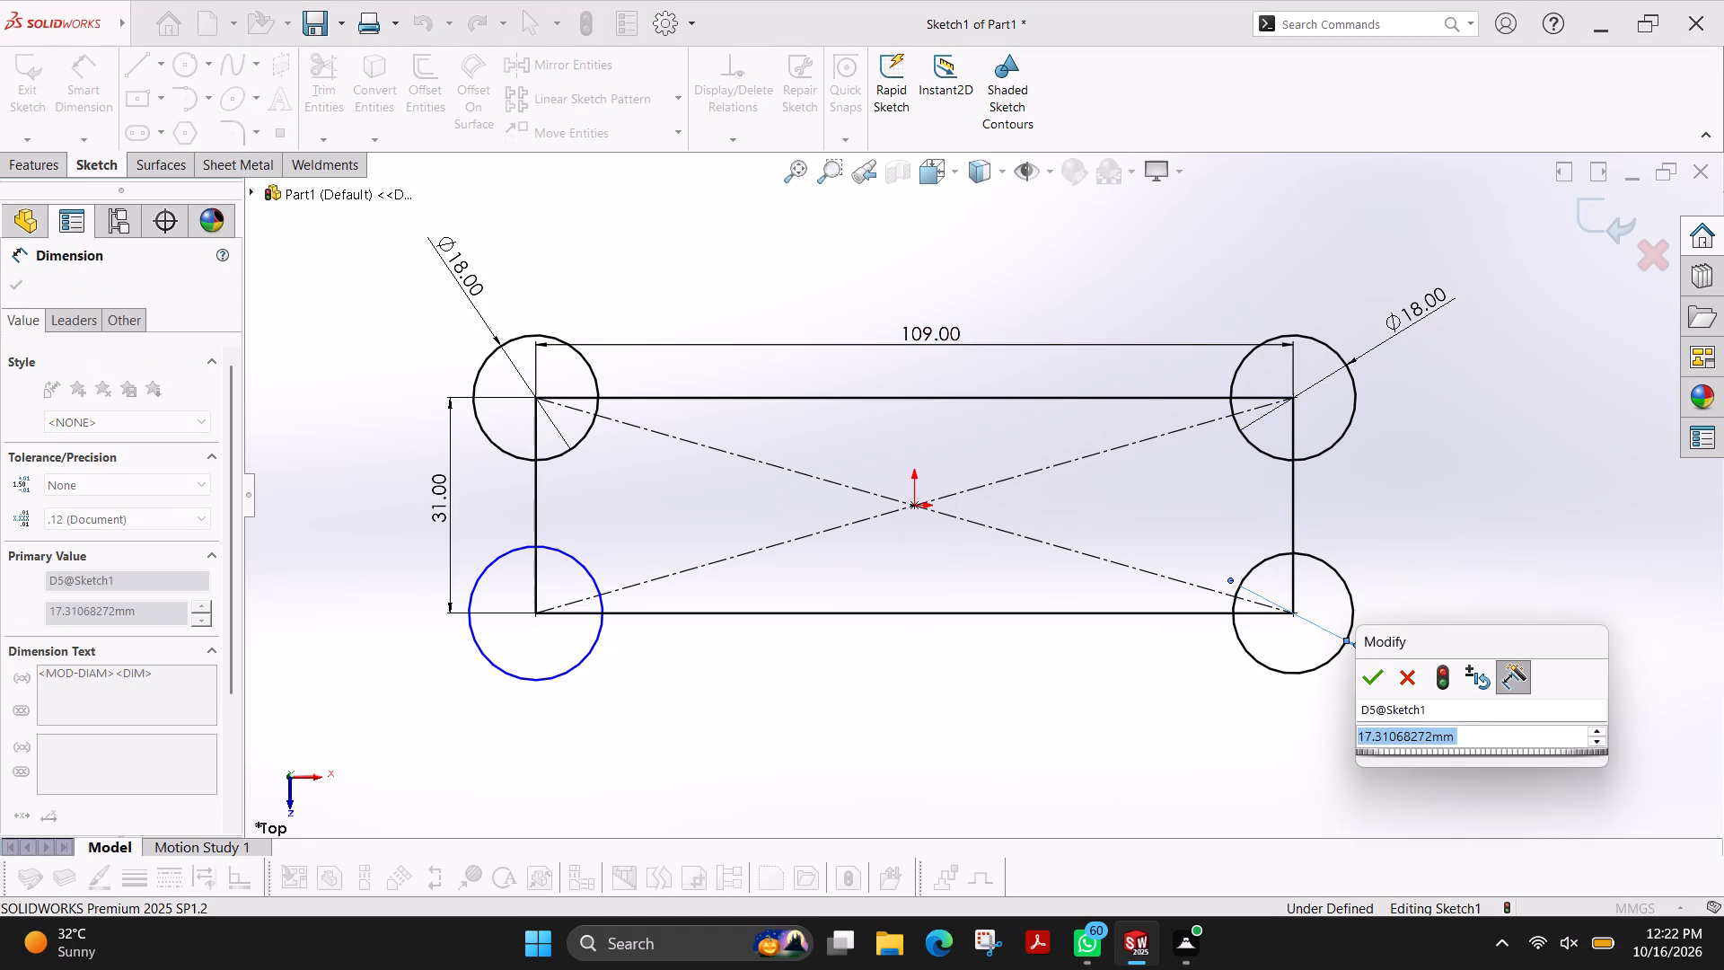
text(18)
key(Return)
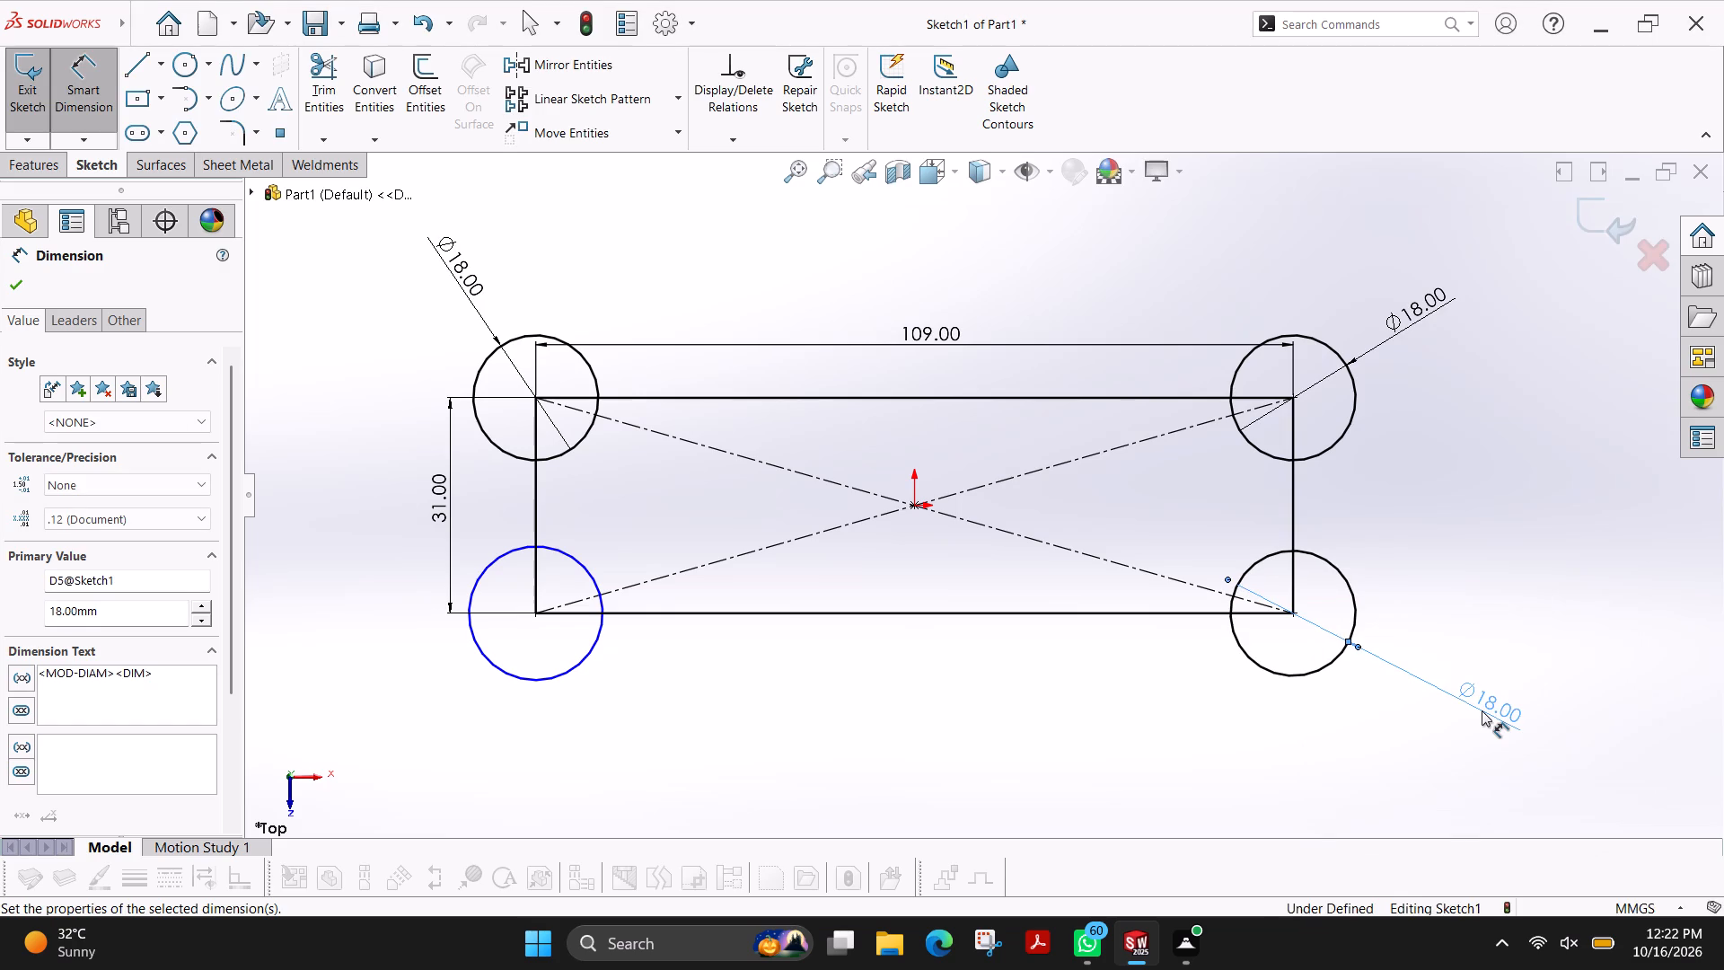
click(515, 677)
click(391, 684)
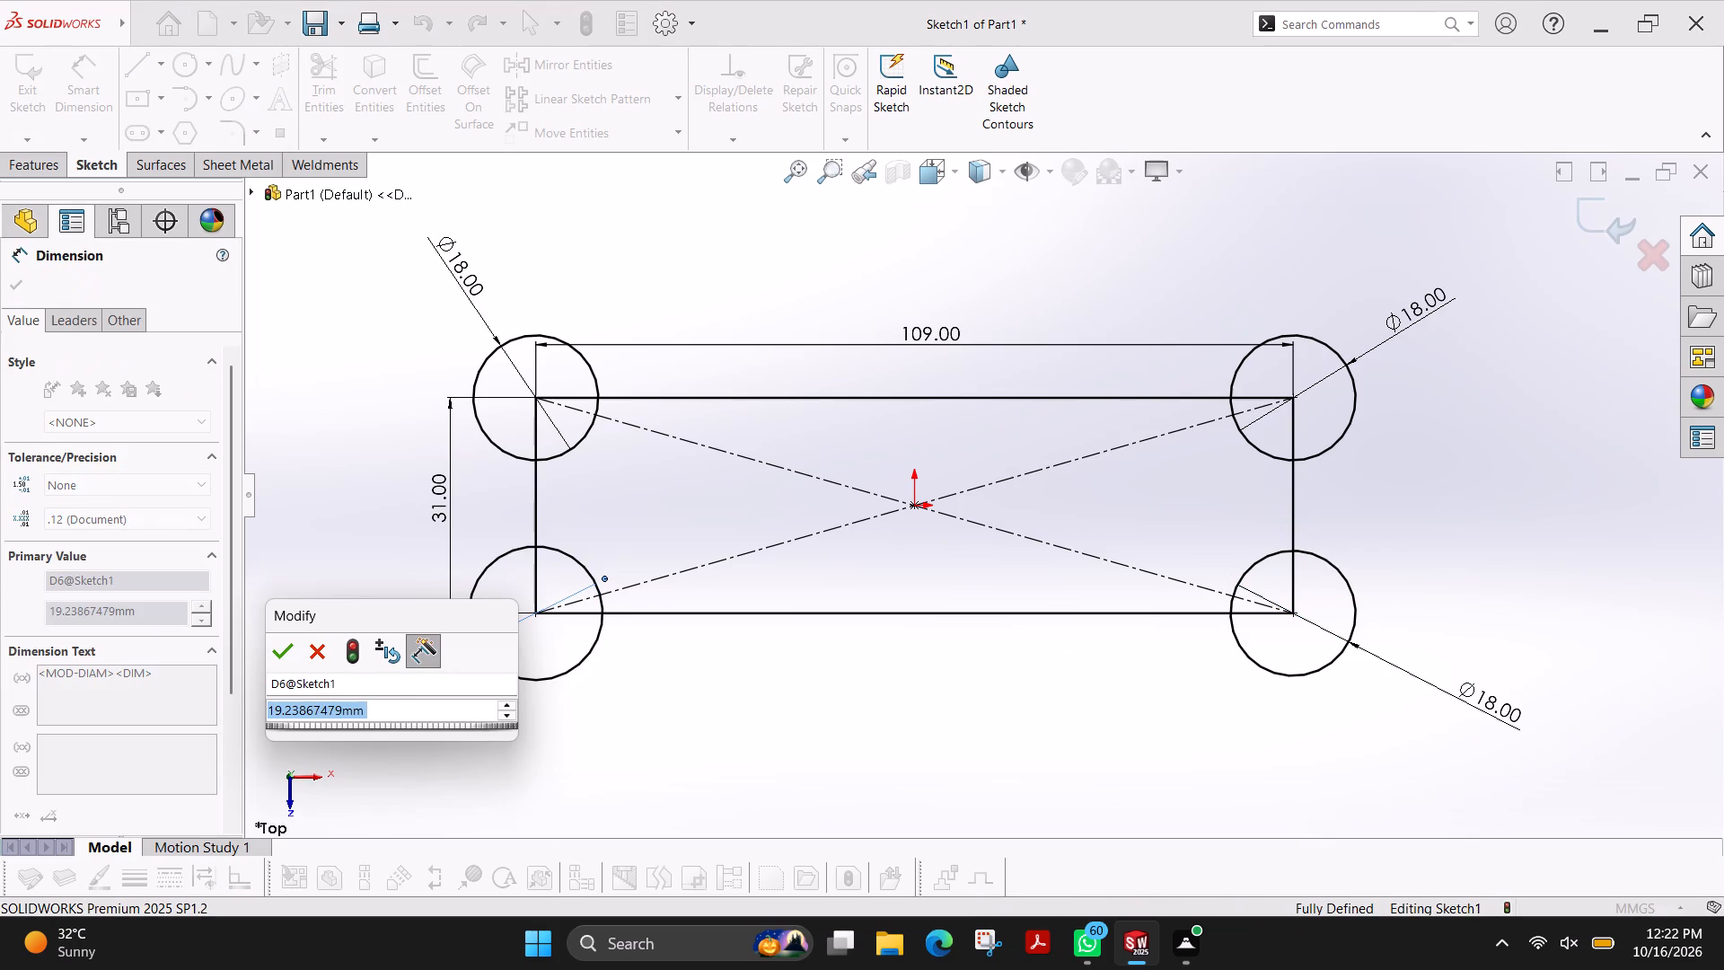
text(18)
key(Return)
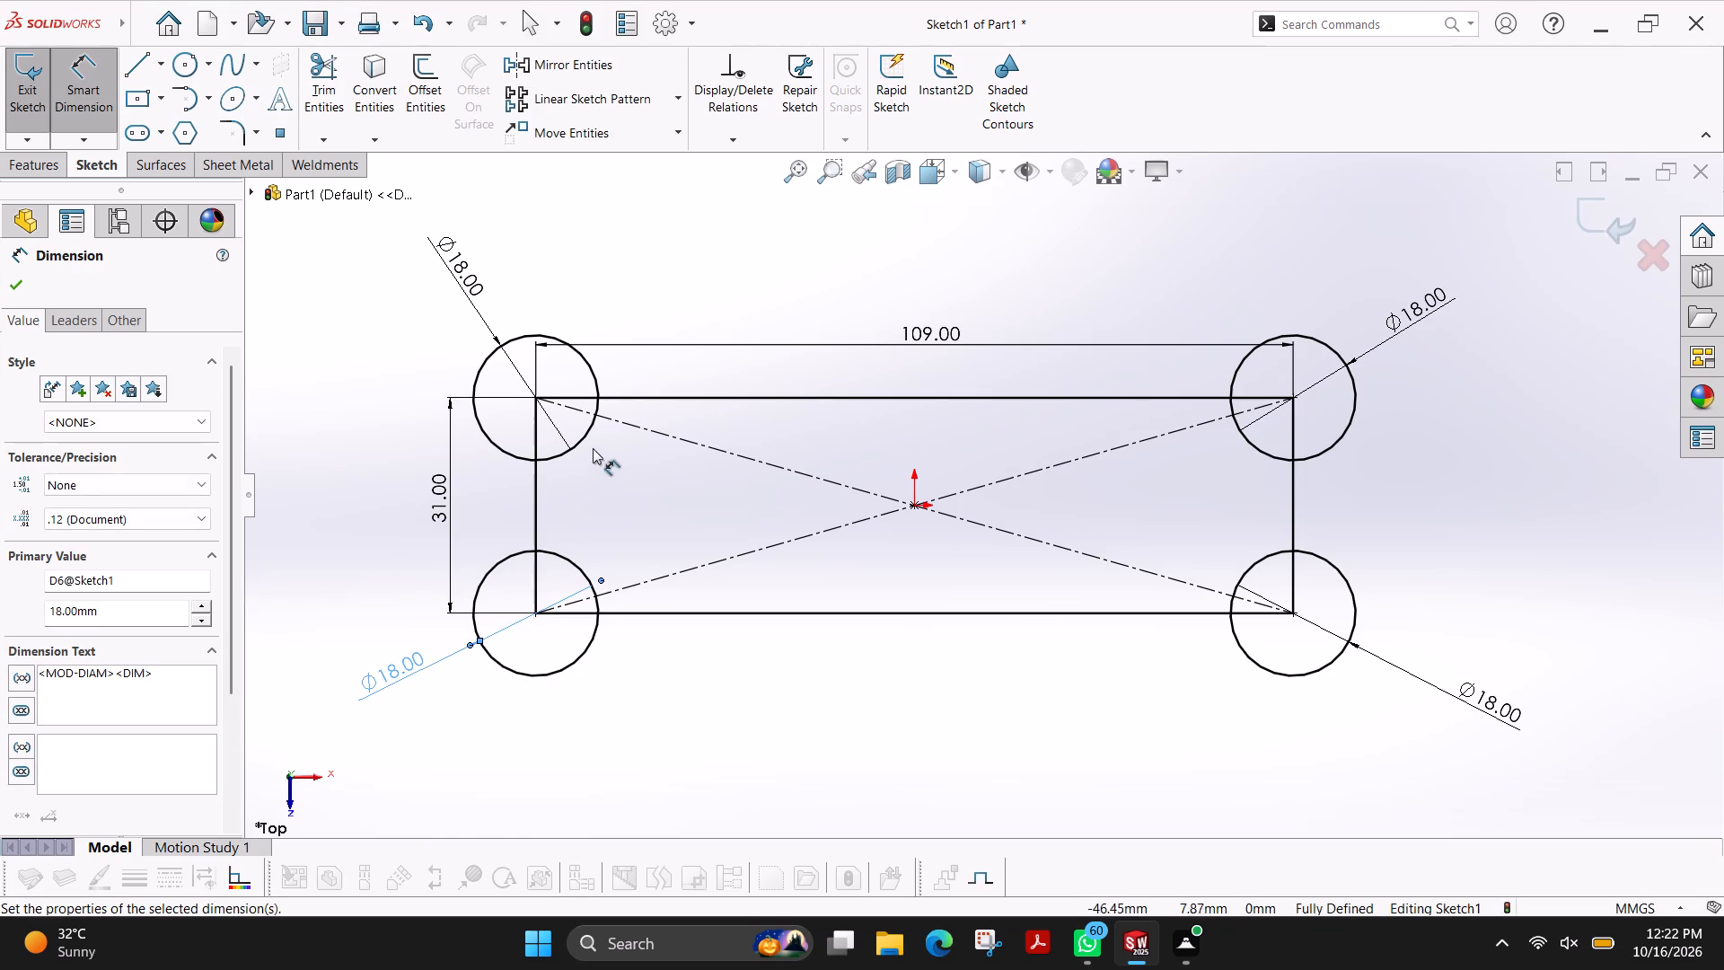
Power-trim the rectangle's construction diagonals between the four corner circles.
click(321, 70)
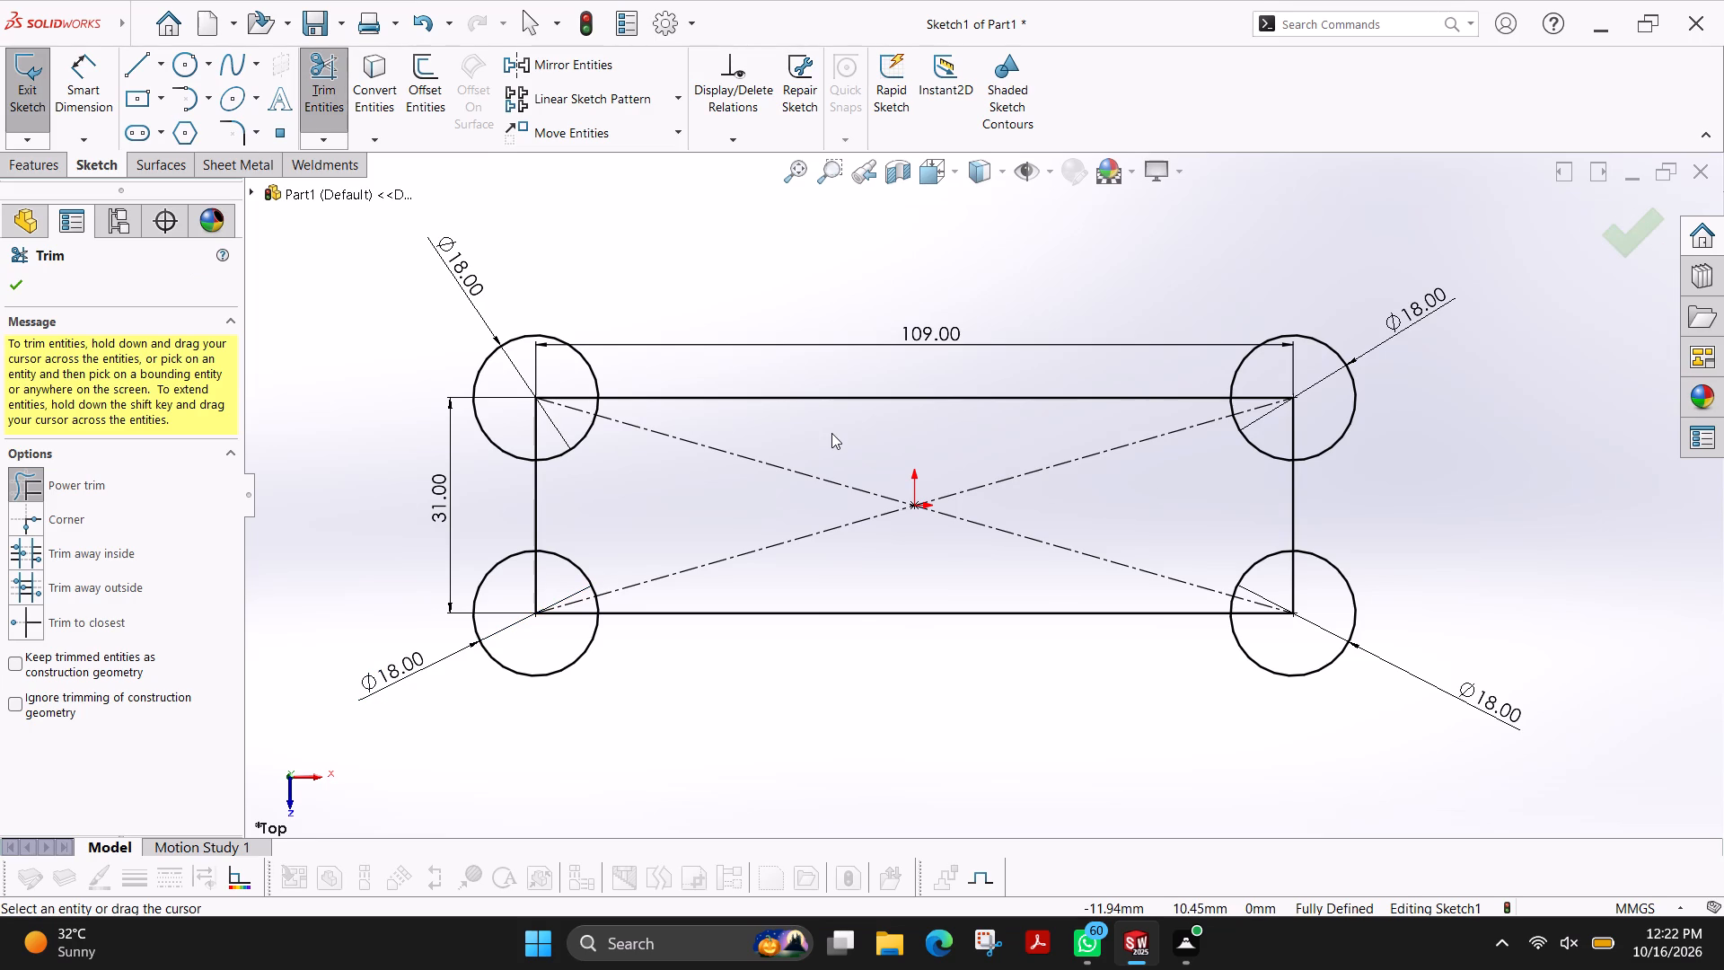
drag(827, 442, 1015, 501)
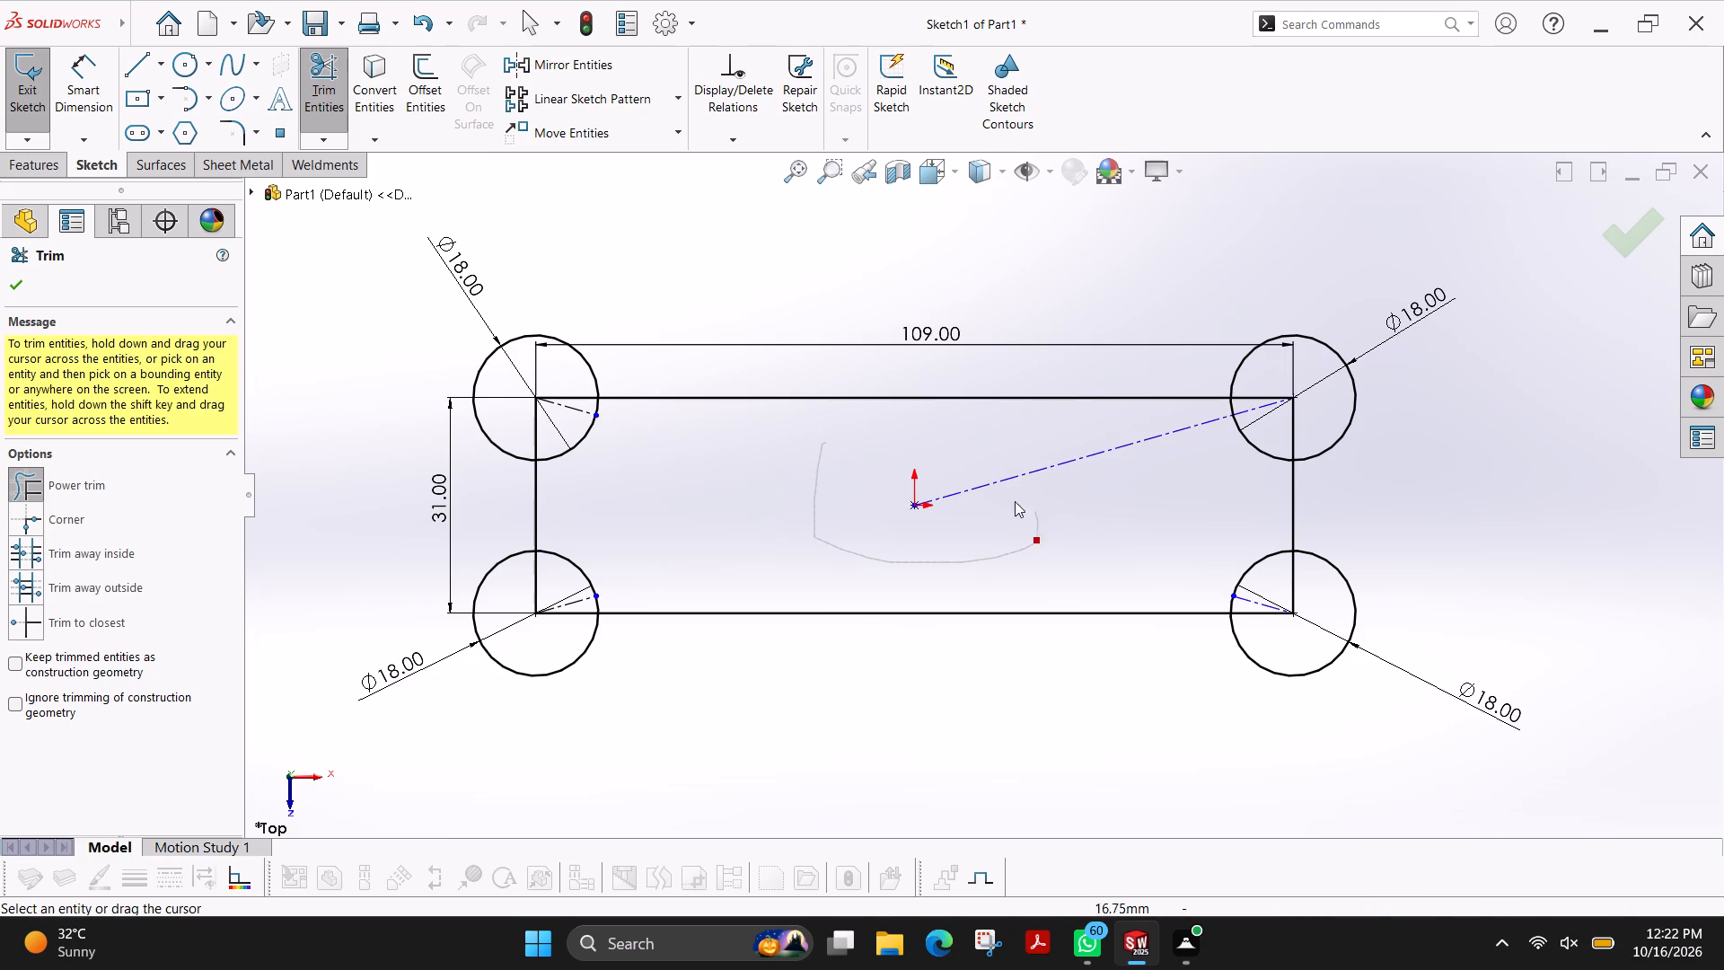
drag(1015, 501, 893, 466)
Power-trim the leftover stubs of the construction diagonals inside all four corner circles.
scroll(566, 414, down, 5)
drag(772, 418, 717, 476)
scroll(738, 506, up, 5)
scroll(882, 710, down, 6)
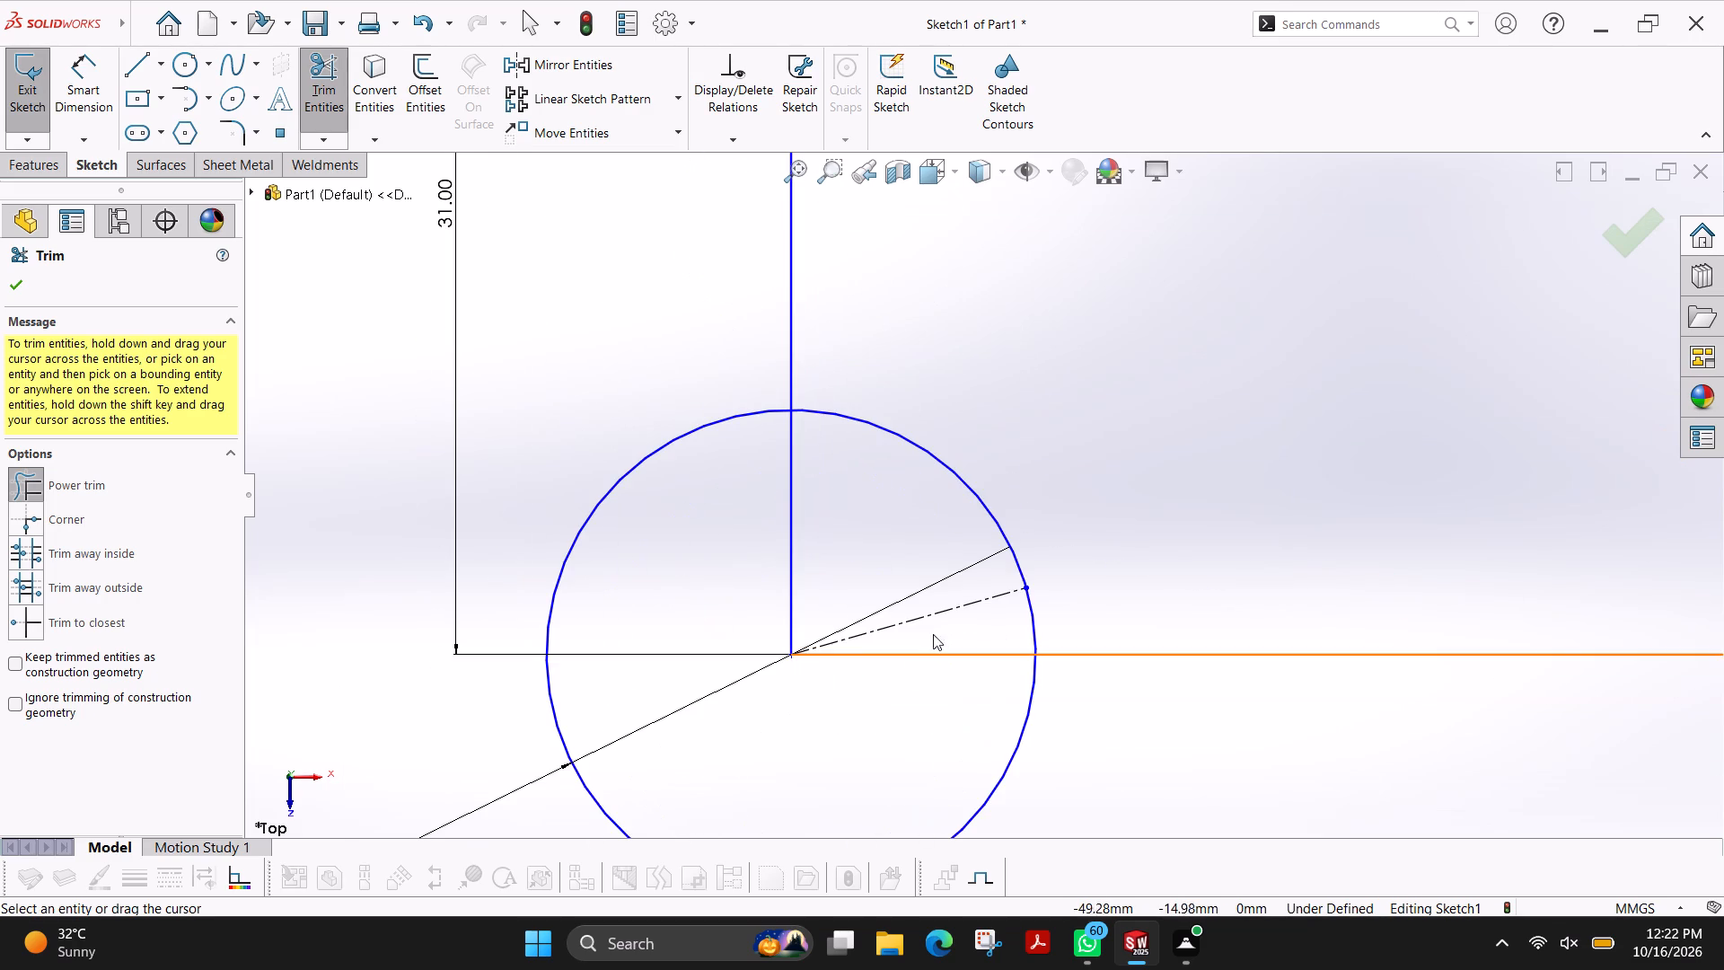
drag(958, 588, 969, 625)
scroll(1319, 510, up, 5)
scroll(1592, 415, up, 4)
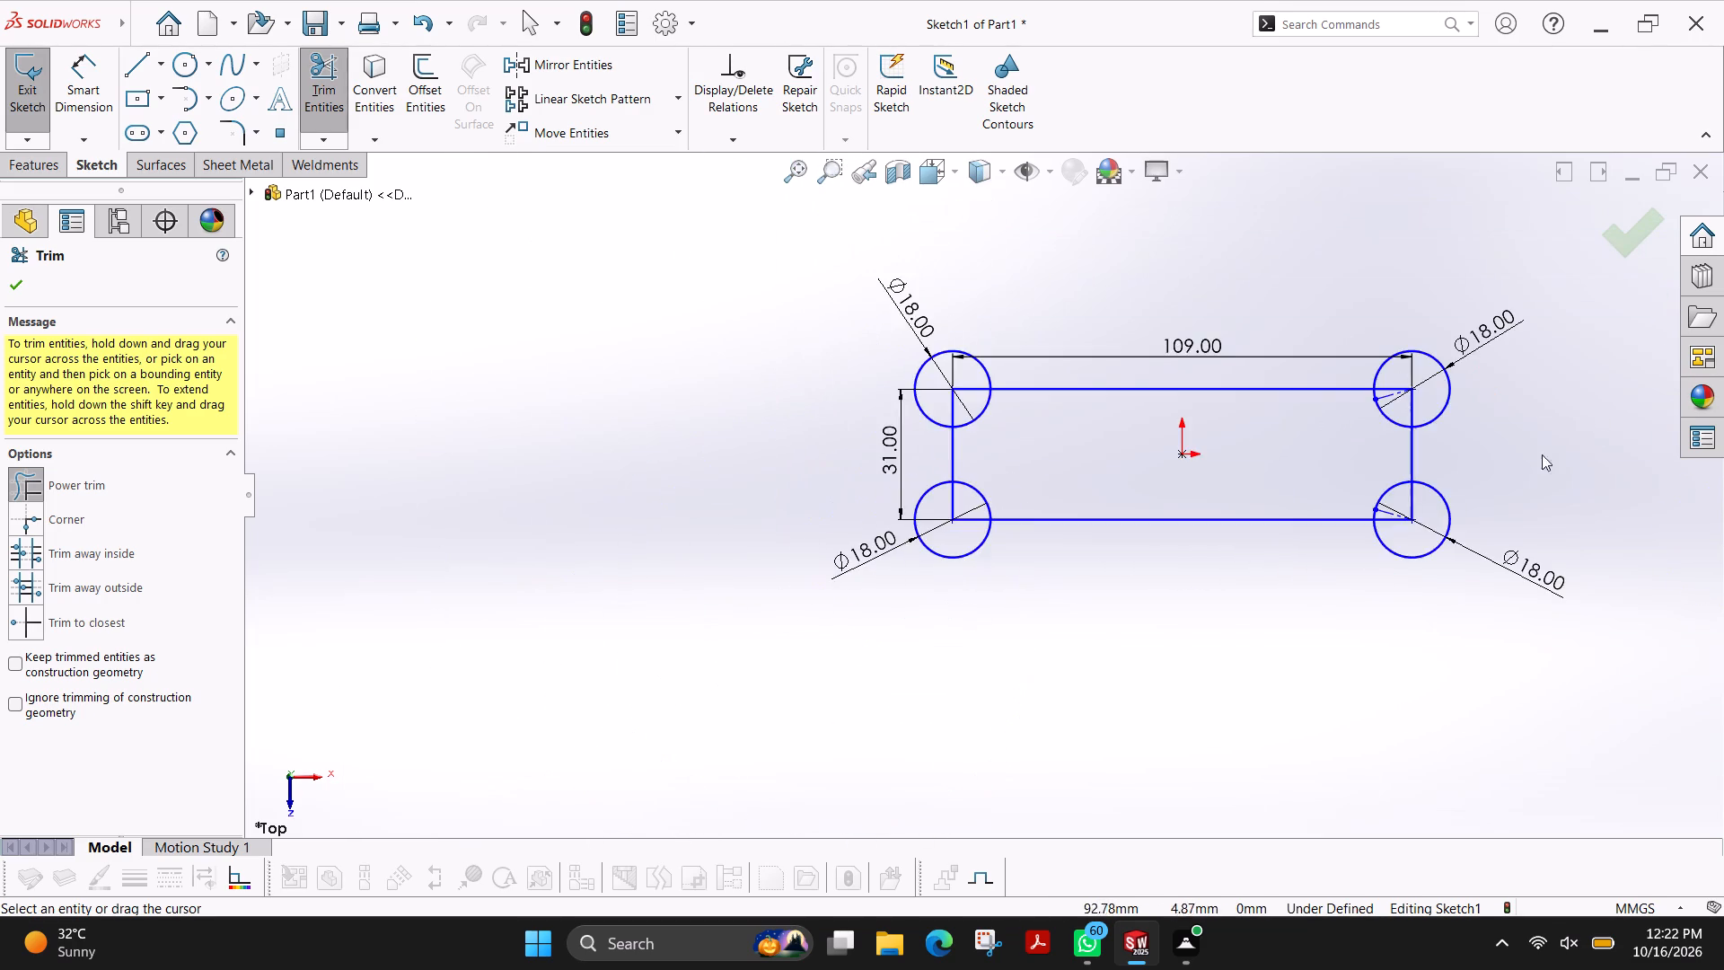
scroll(1480, 508, down, 9)
drag(820, 550, 800, 516)
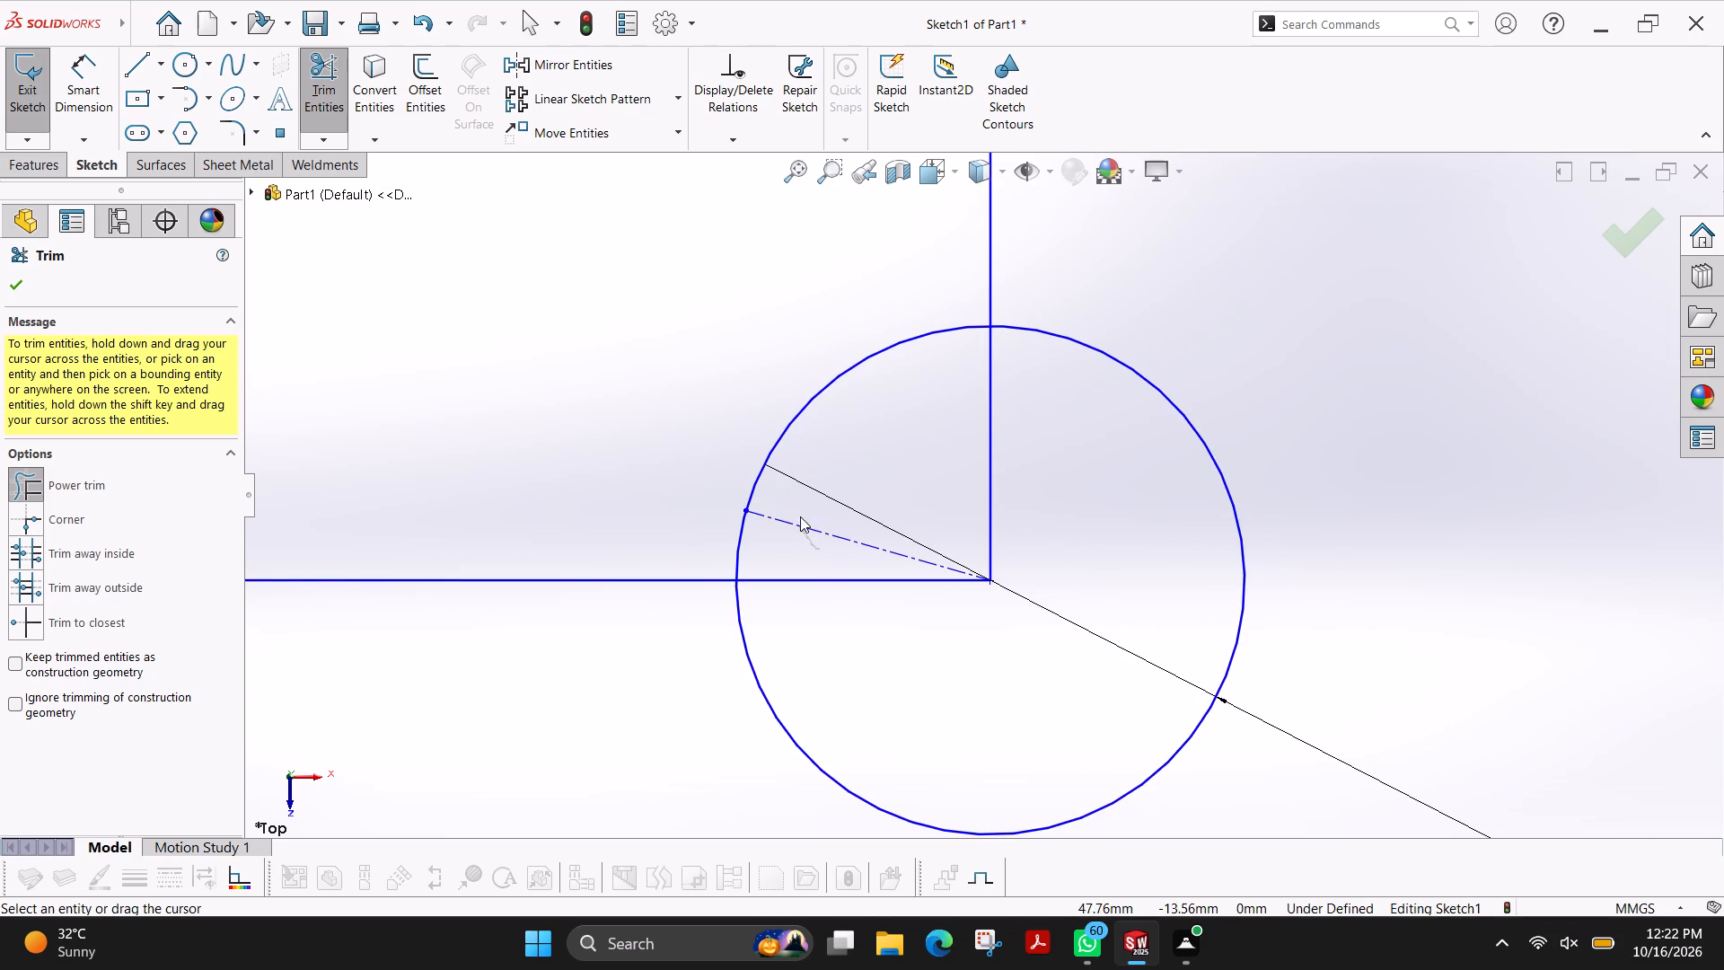
drag(800, 516, 798, 516)
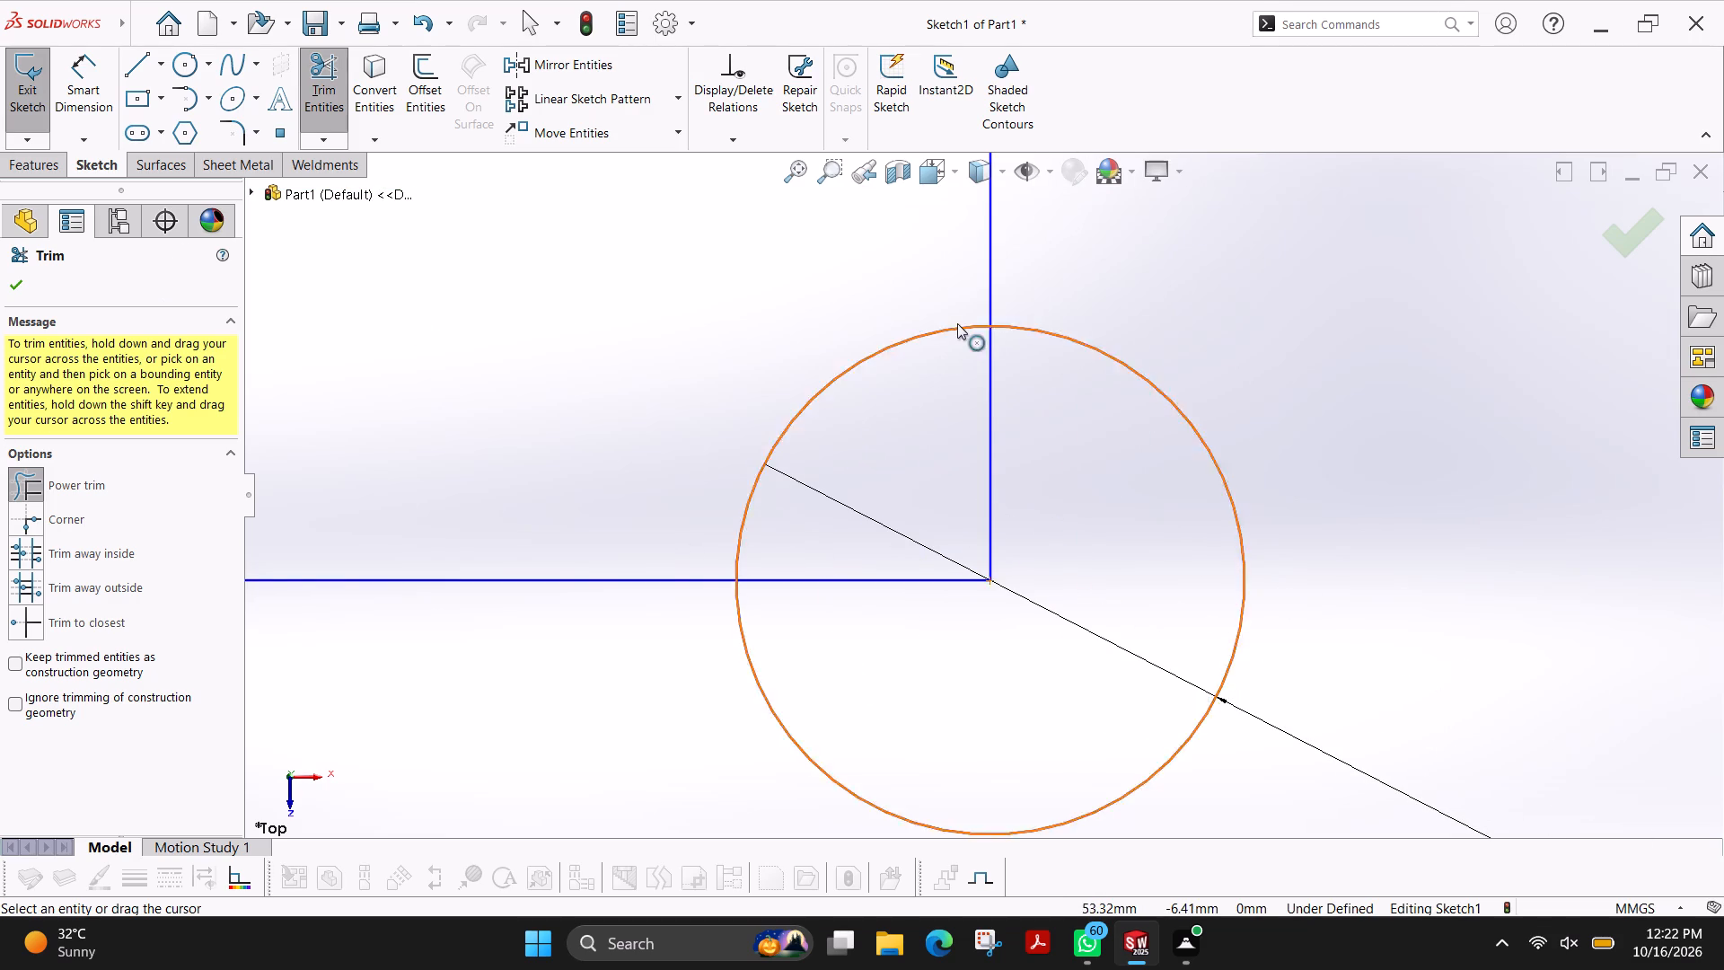
scroll(957, 323, up, 6)
scroll(962, 322, down, 3)
scroll(908, 236, up, 2)
scroll(912, 240, down, 5)
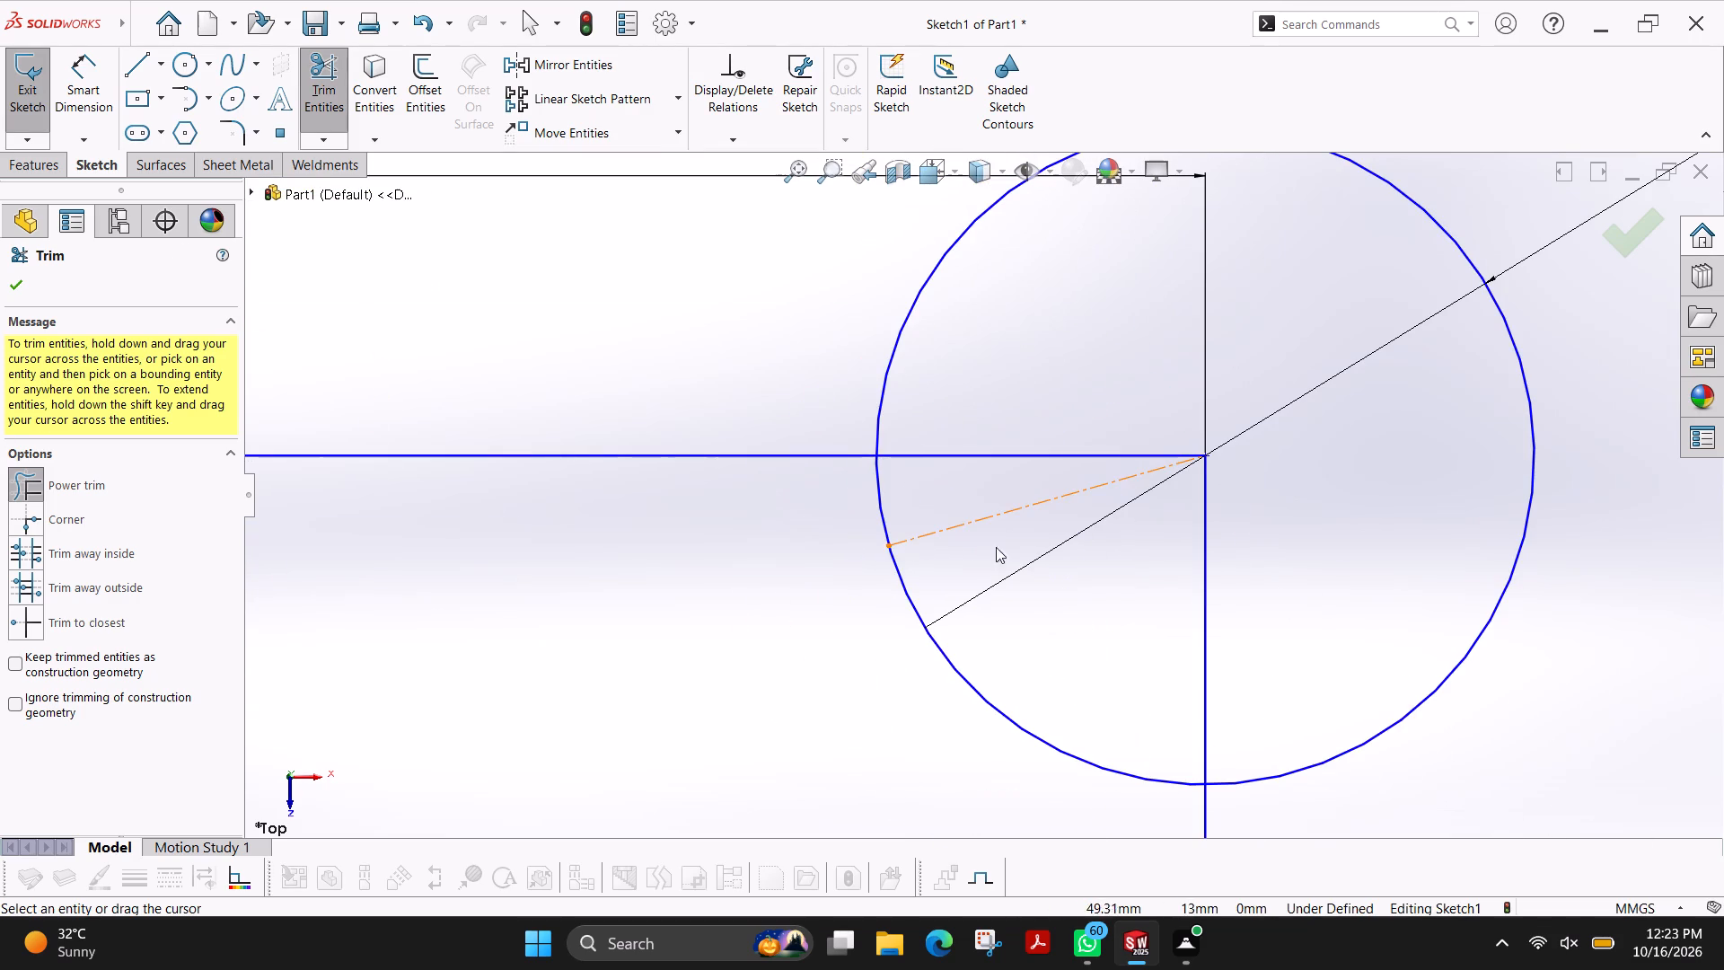
drag(911, 493, 976, 550)
scroll(749, 603, up, 3)
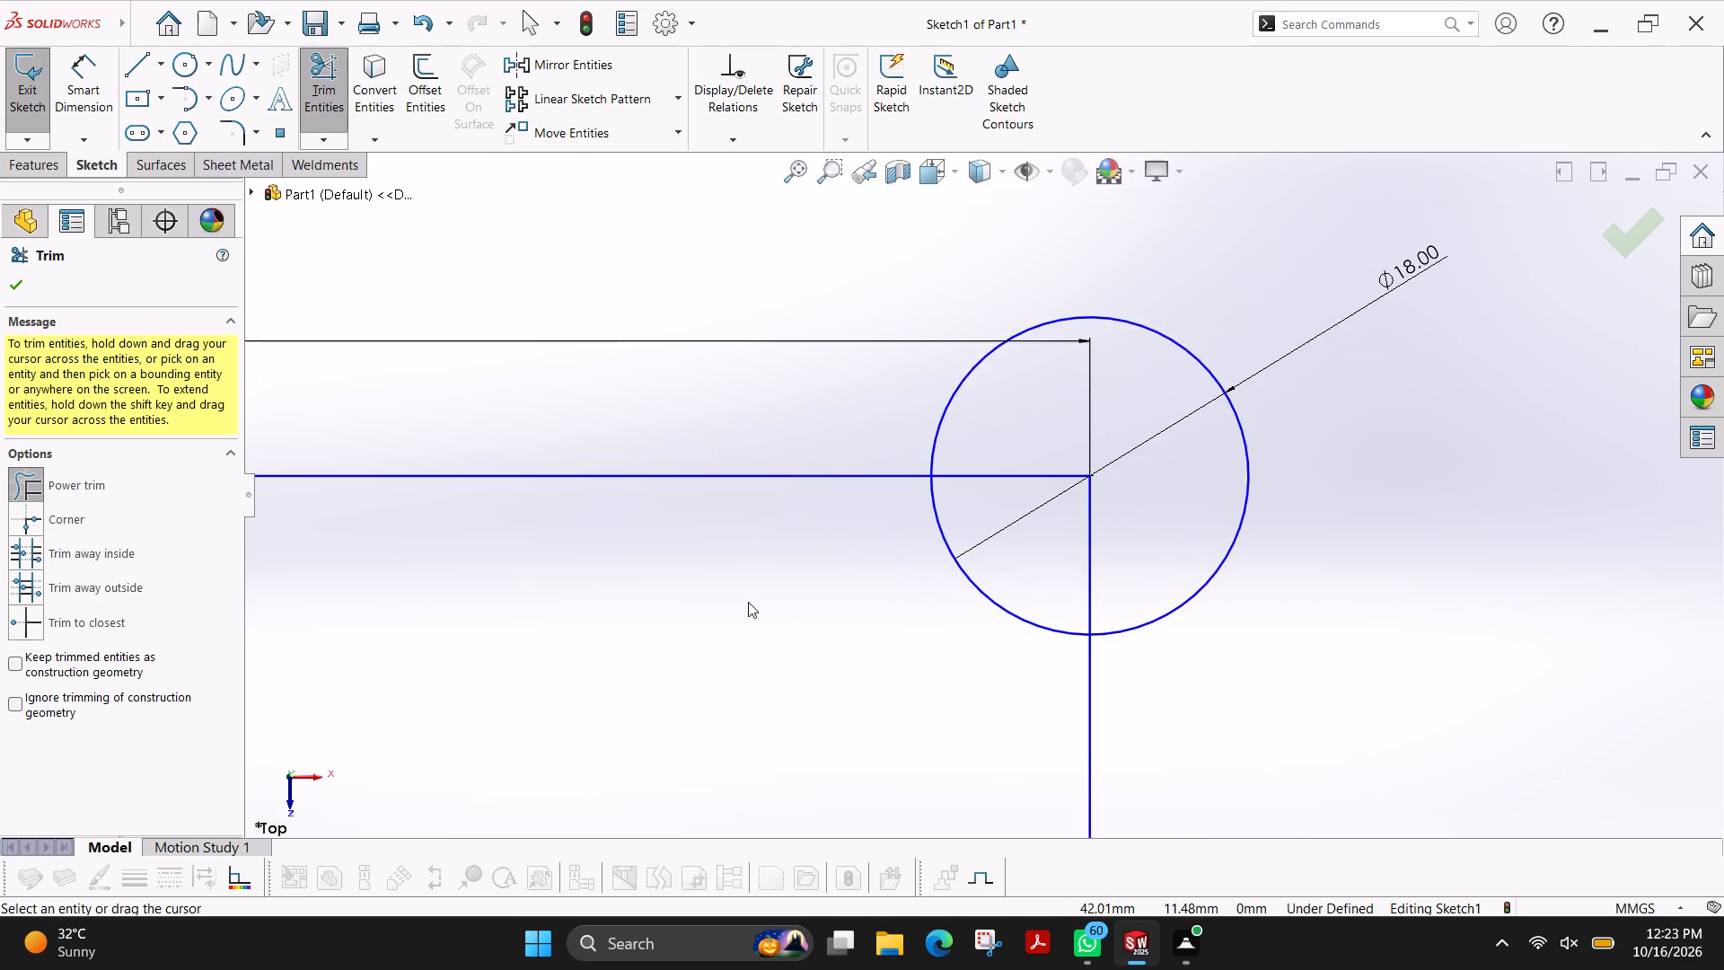
scroll(748, 602, up, 8)
scroll(745, 601, down, 3)
scroll(743, 601, up, 2)
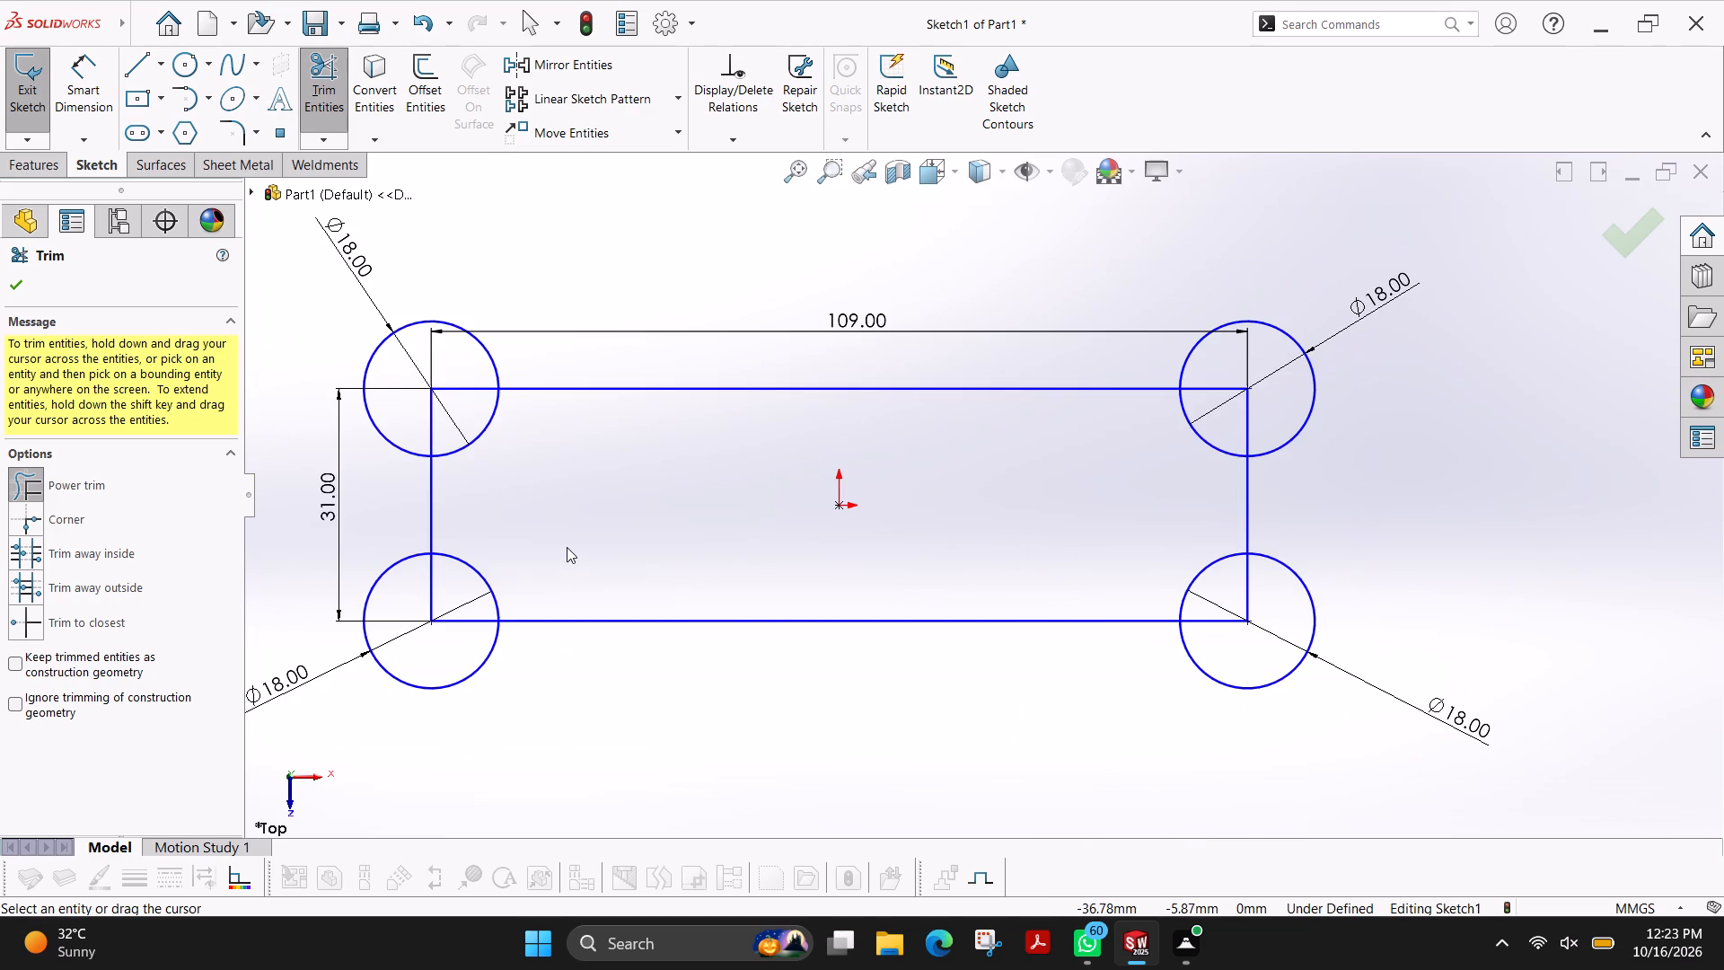
Trim away the parts of the four corner circles outside the rectangle, keeping only the inner quarter arcs.
drag(523, 332, 413, 360)
drag(1169, 339, 1223, 344)
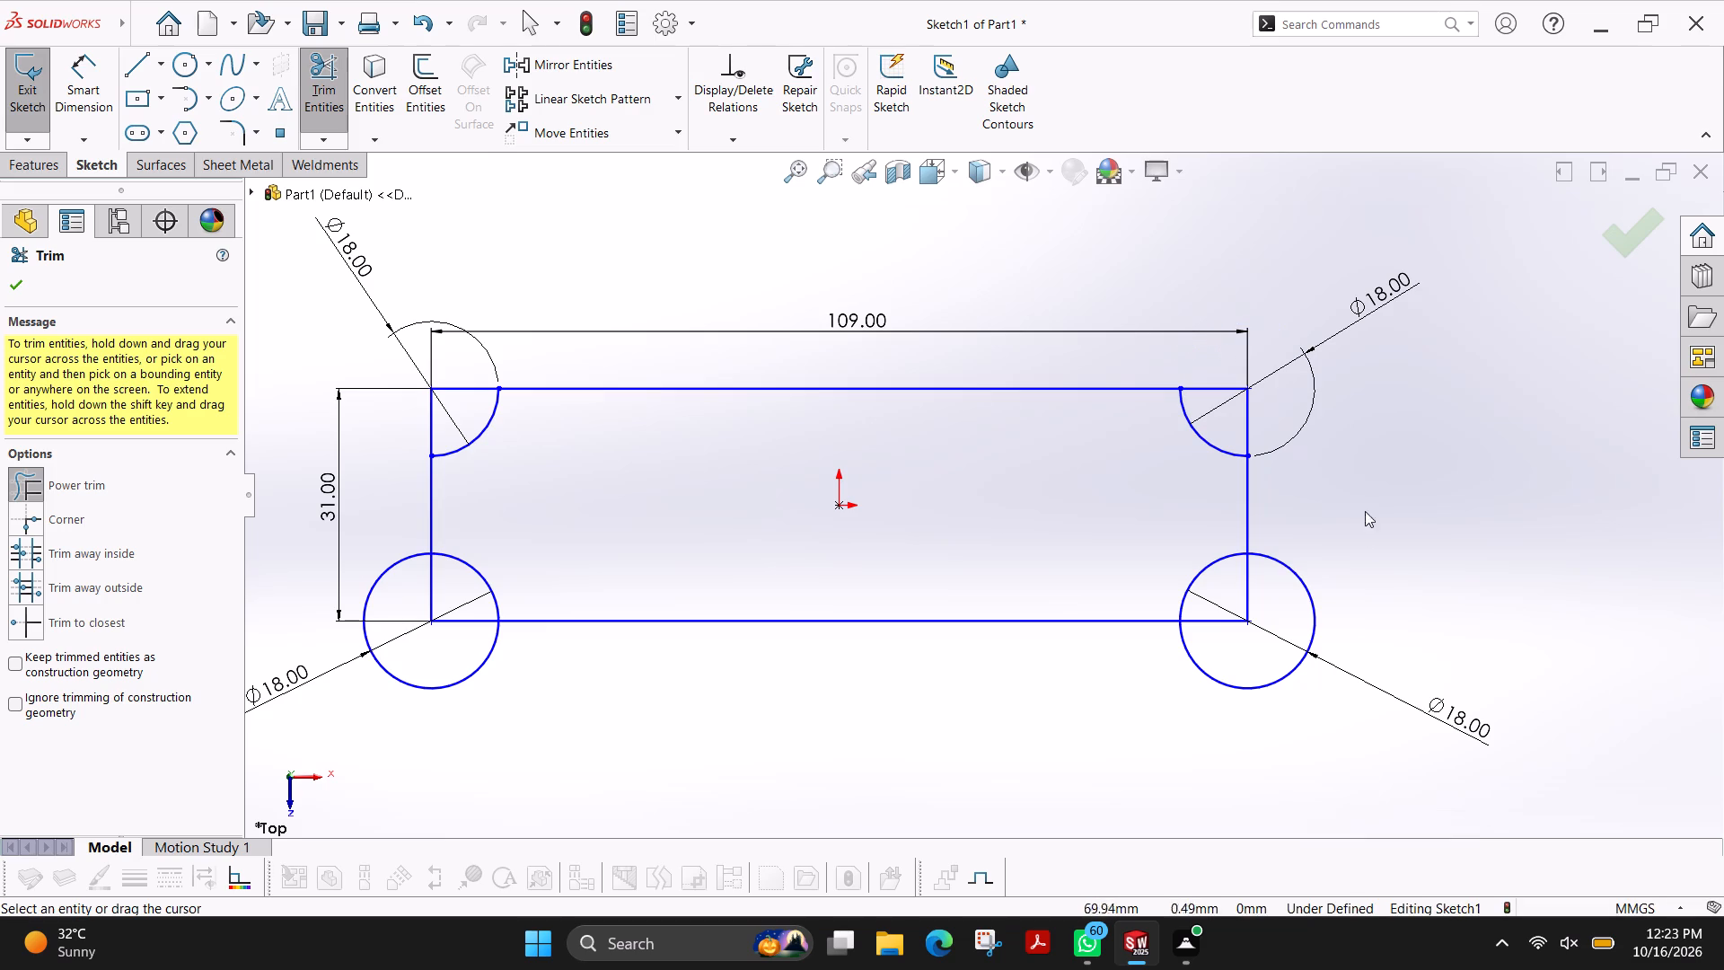
drag(1322, 573, 1274, 720)
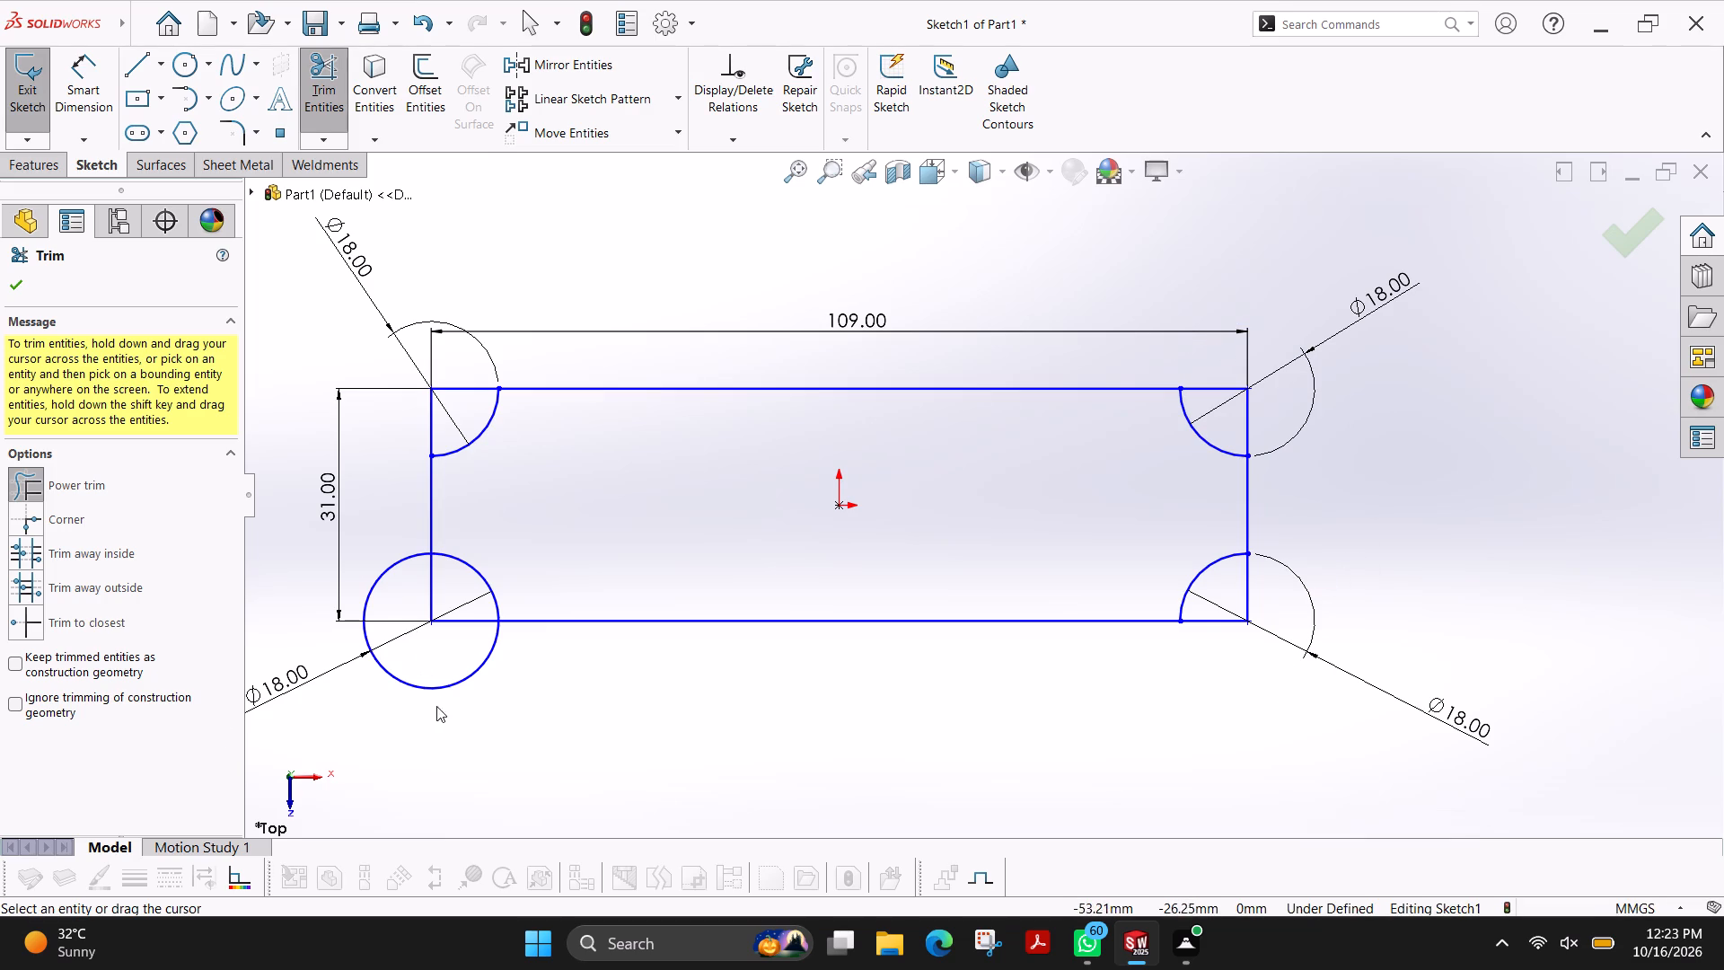
drag(428, 709, 362, 643)
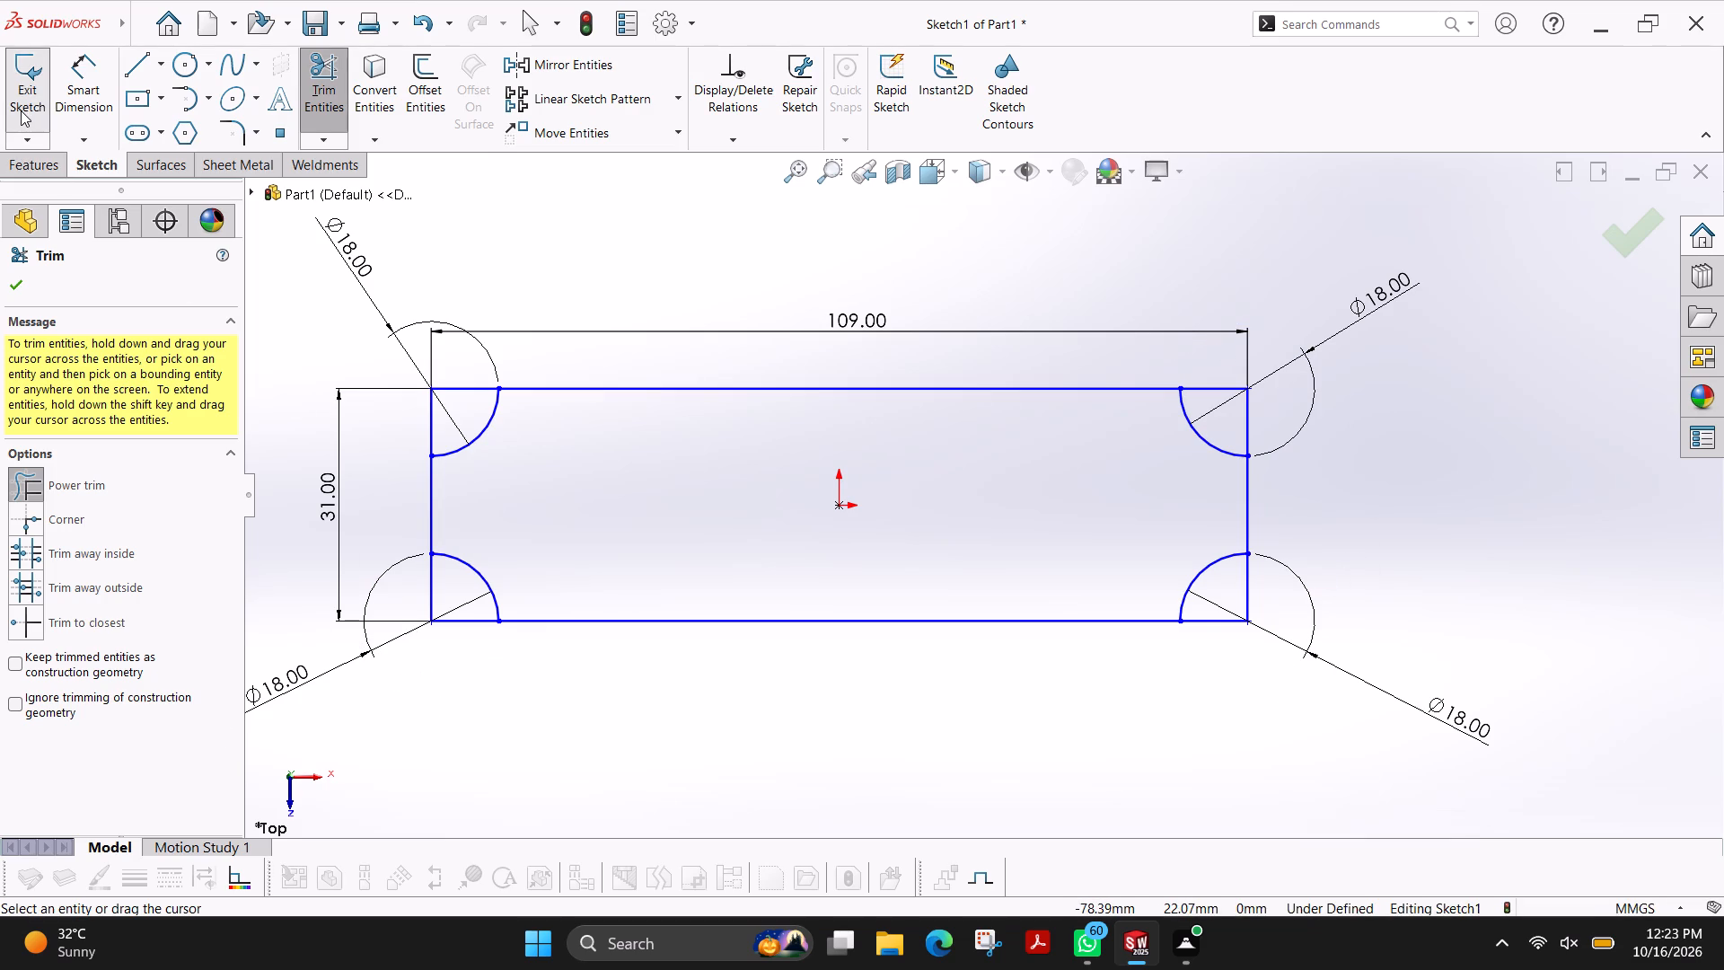
click(26, 288)
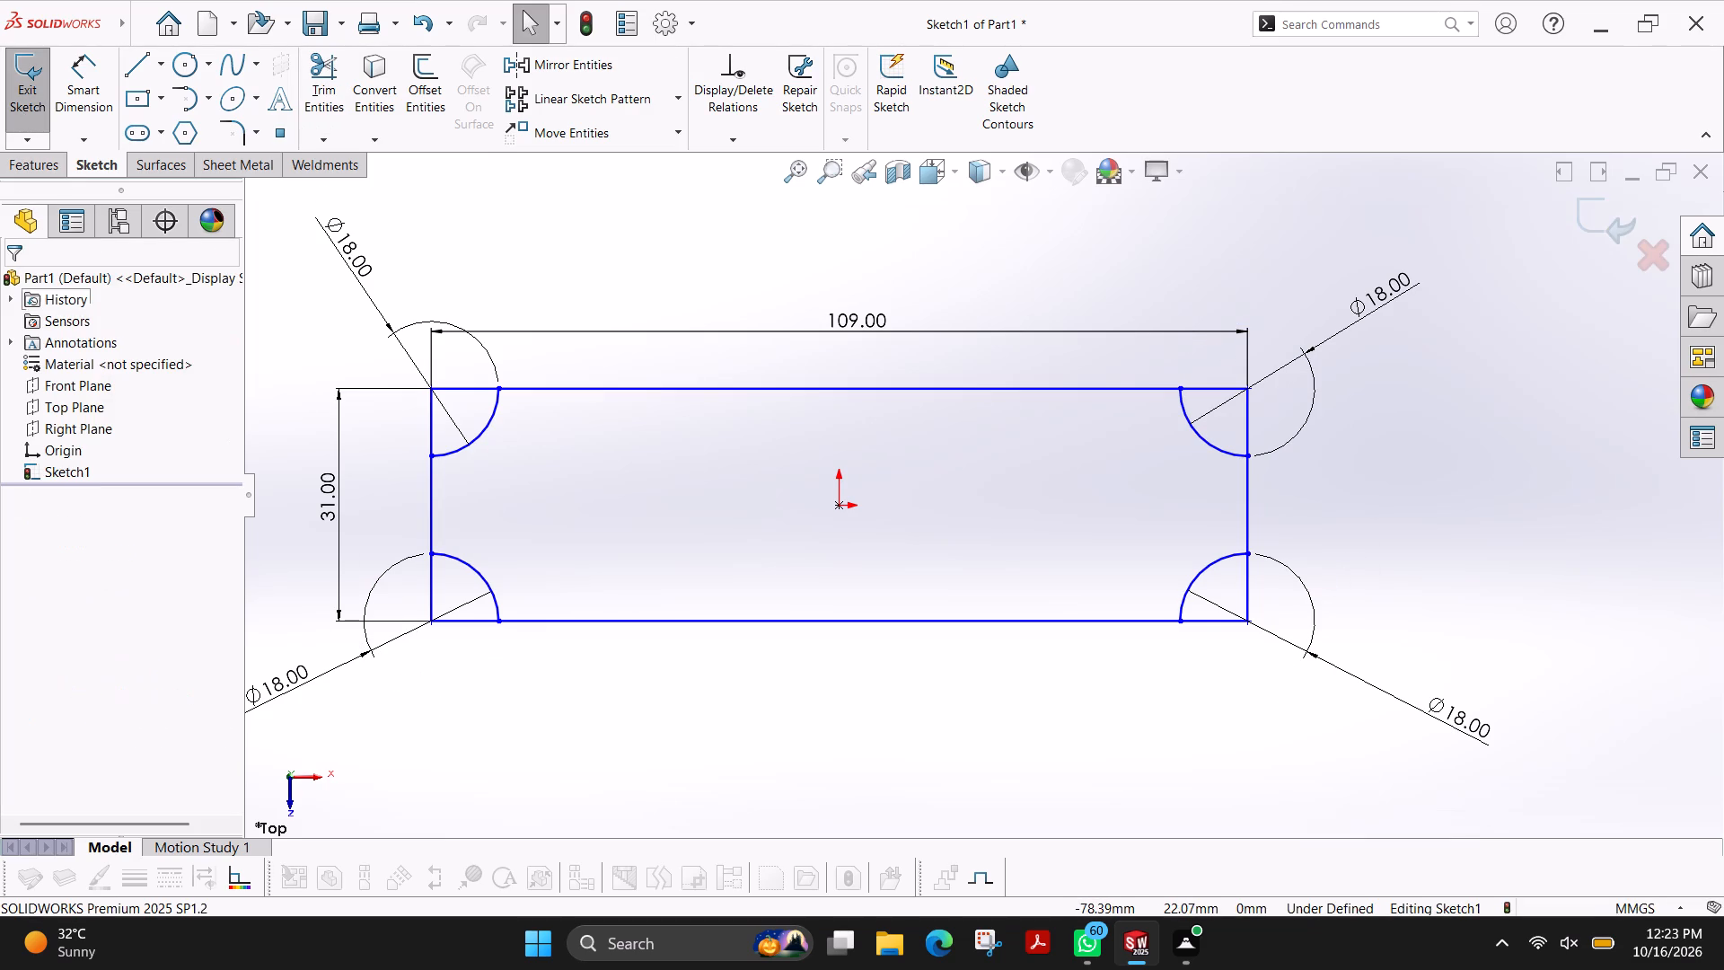
Trim the rectangle's line ends at all four corners, leaving a closed outline with concave arc corners.
click(336, 93)
drag(471, 369, 323, 432)
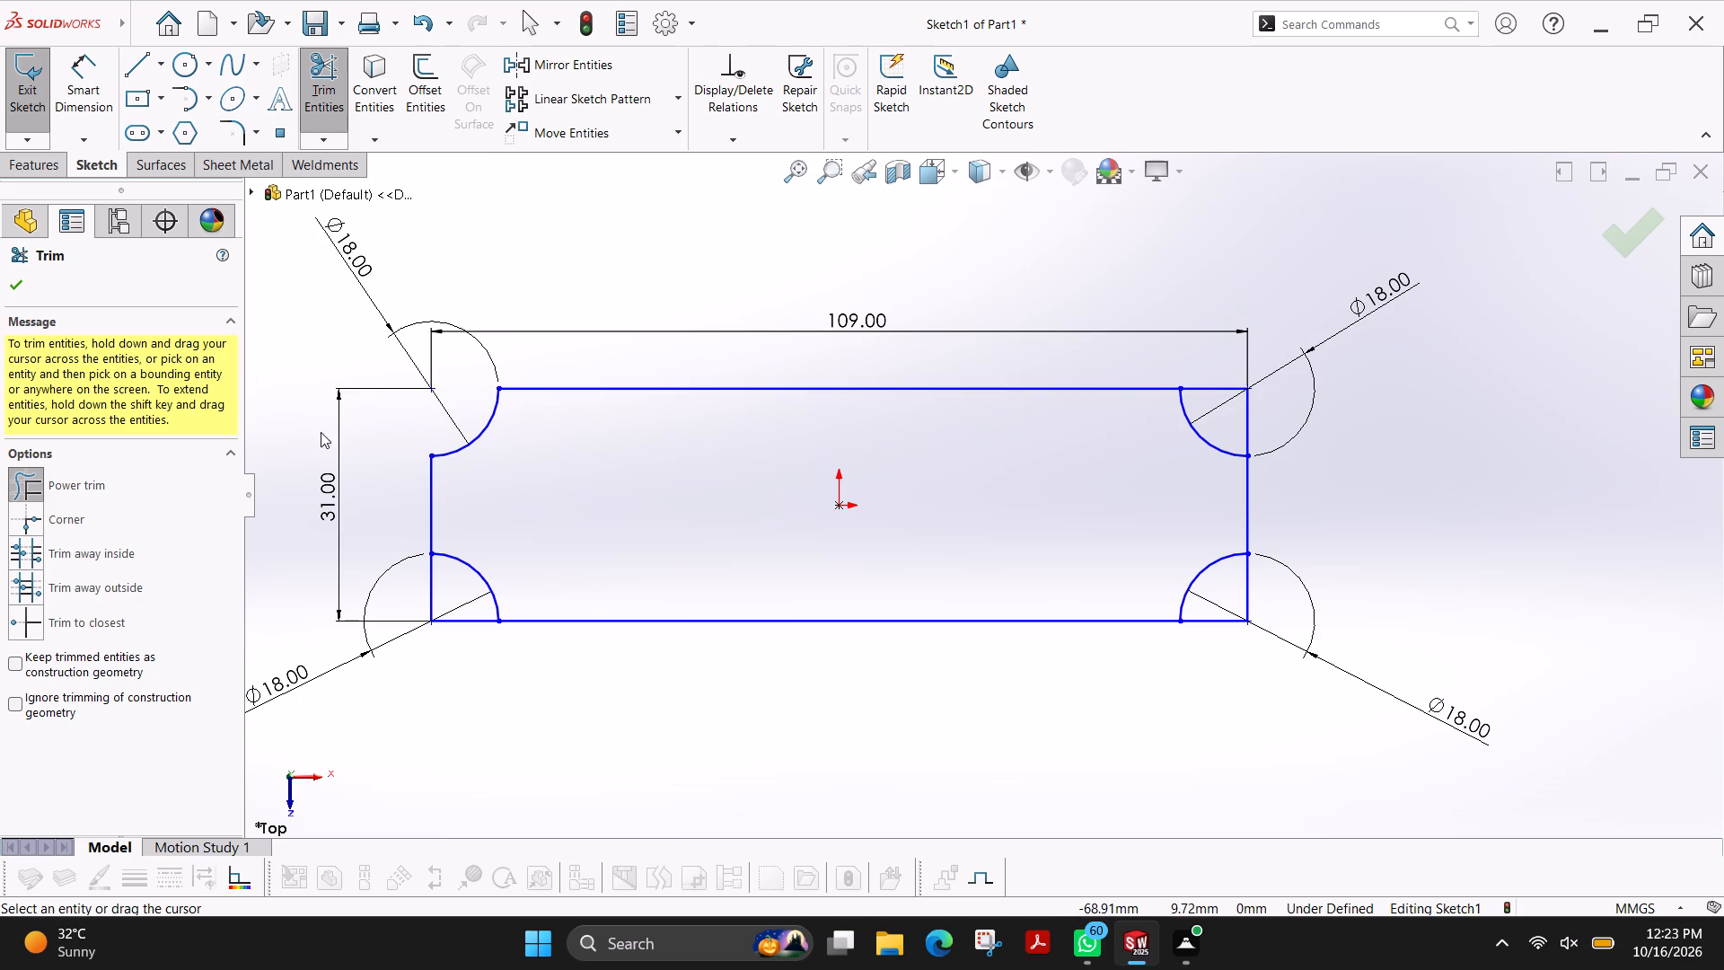
drag(402, 585, 460, 672)
drag(1302, 593, 1294, 596)
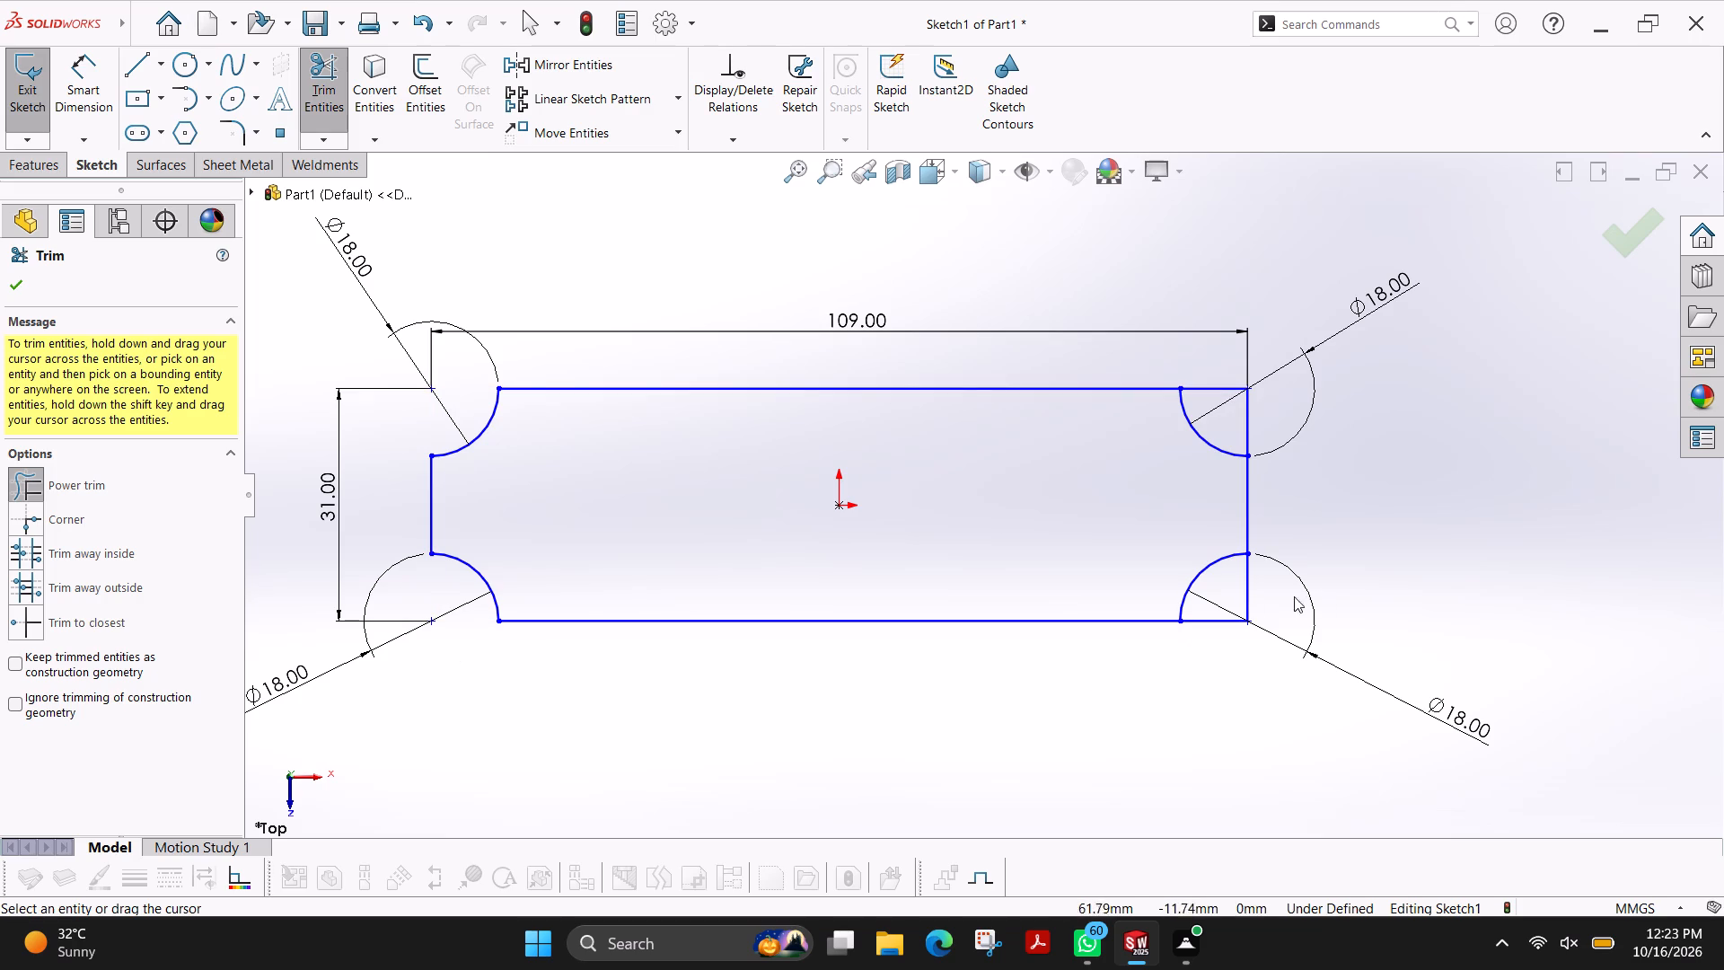
drag(1294, 596, 1231, 638)
drag(1220, 357, 1277, 418)
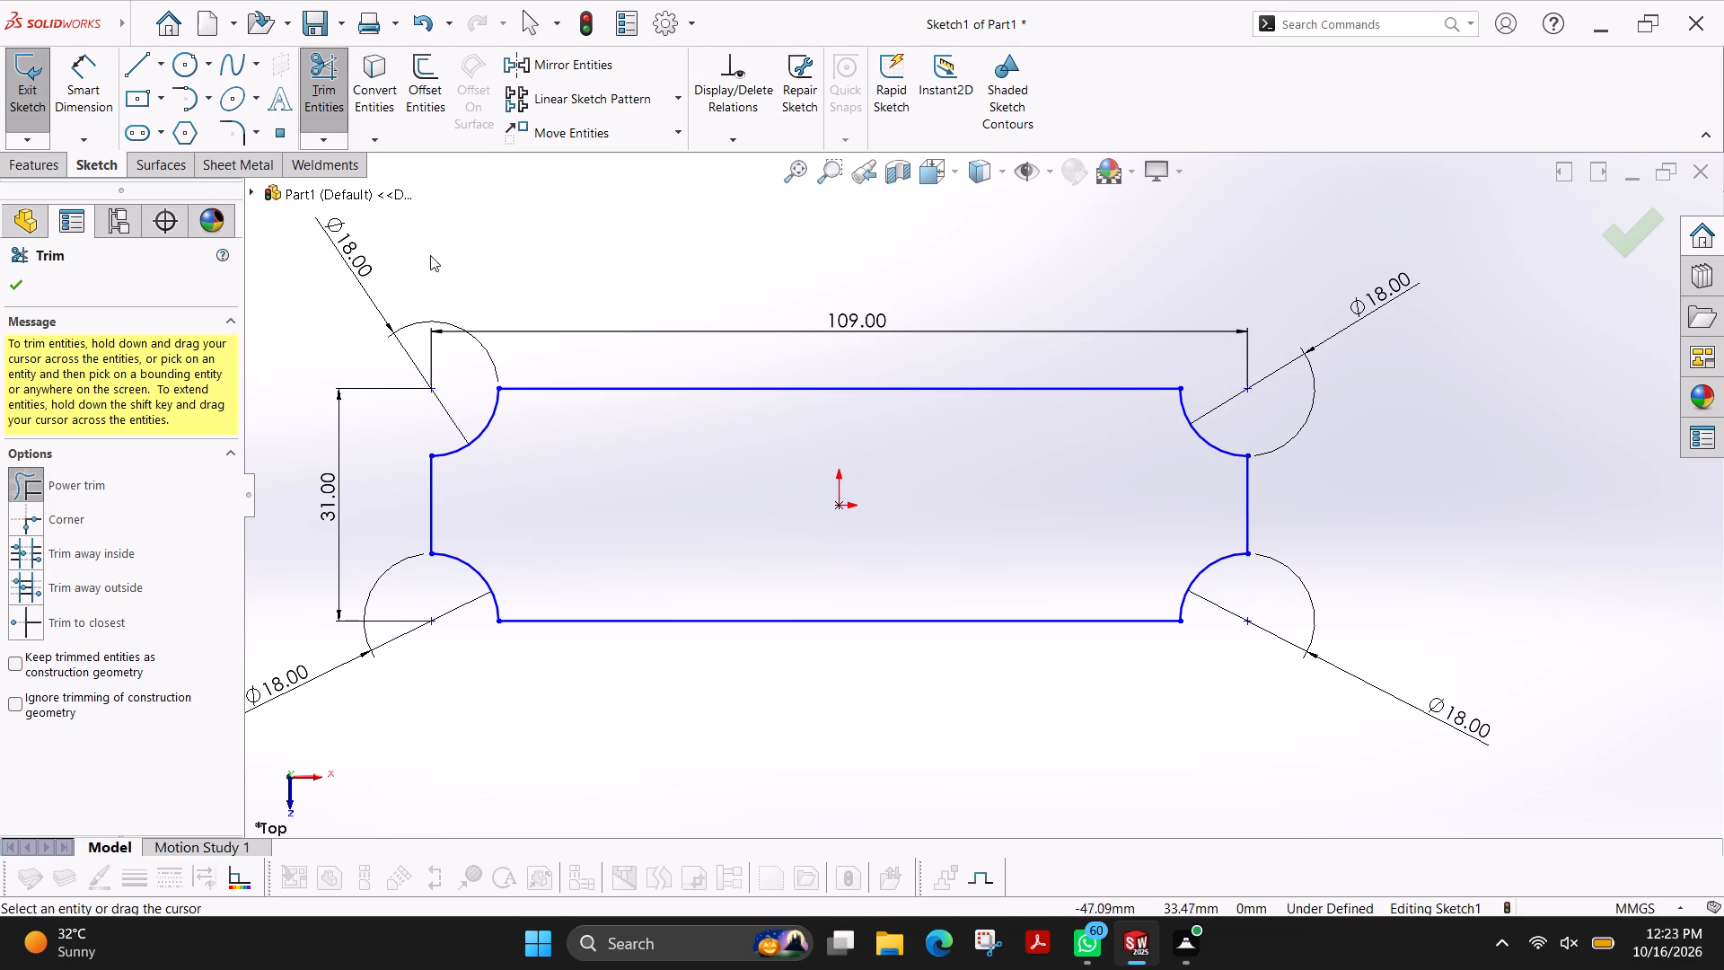
click(18, 283)
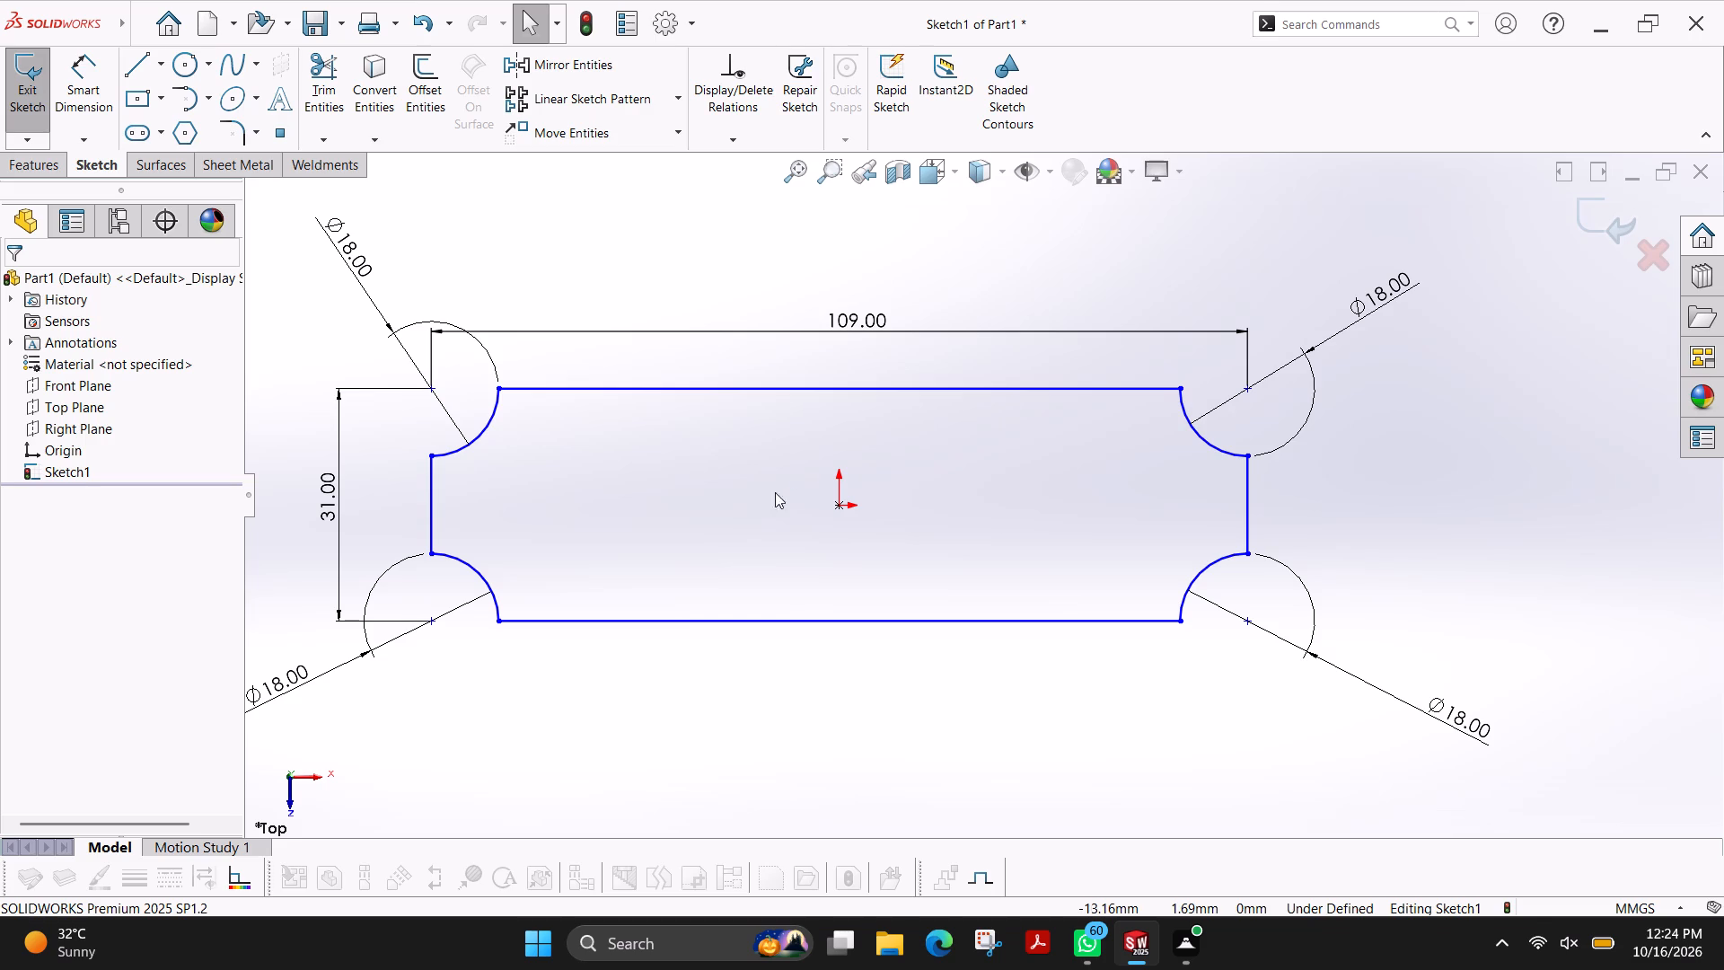
Extrude the notched profile as a blind boss 1.5 mm deep, with the direction reversed to go below the sketch plane.
scroll(790, 489, down, 1)
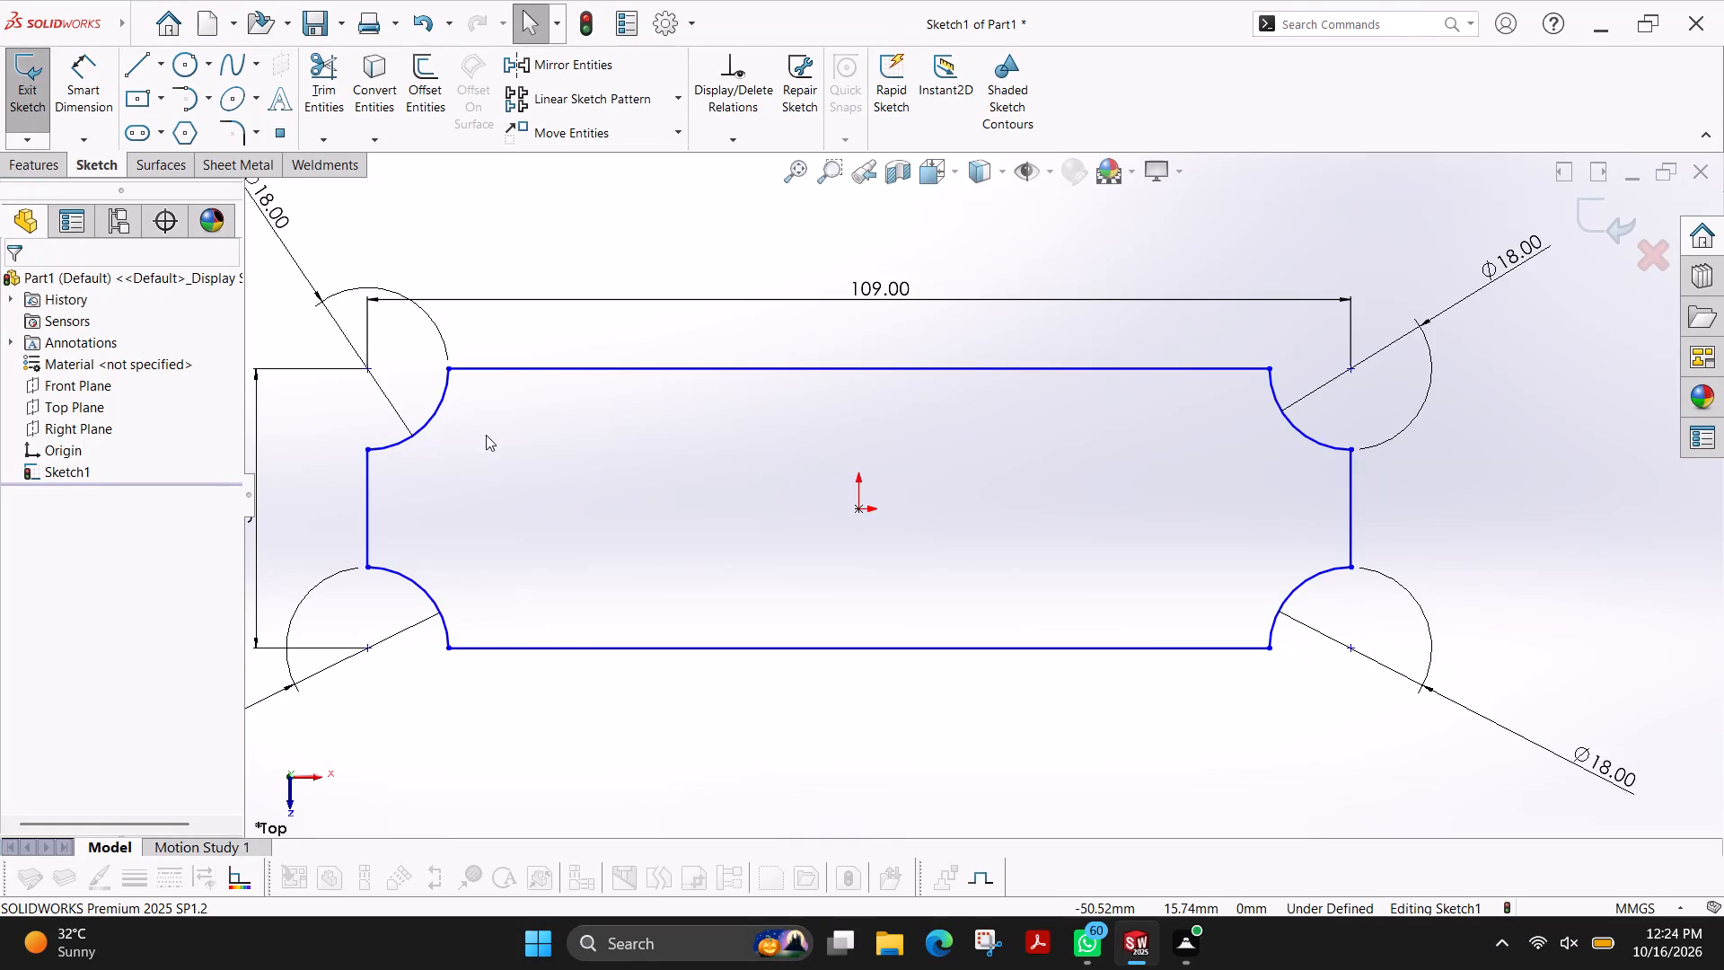
scroll(662, 493, up, 1)
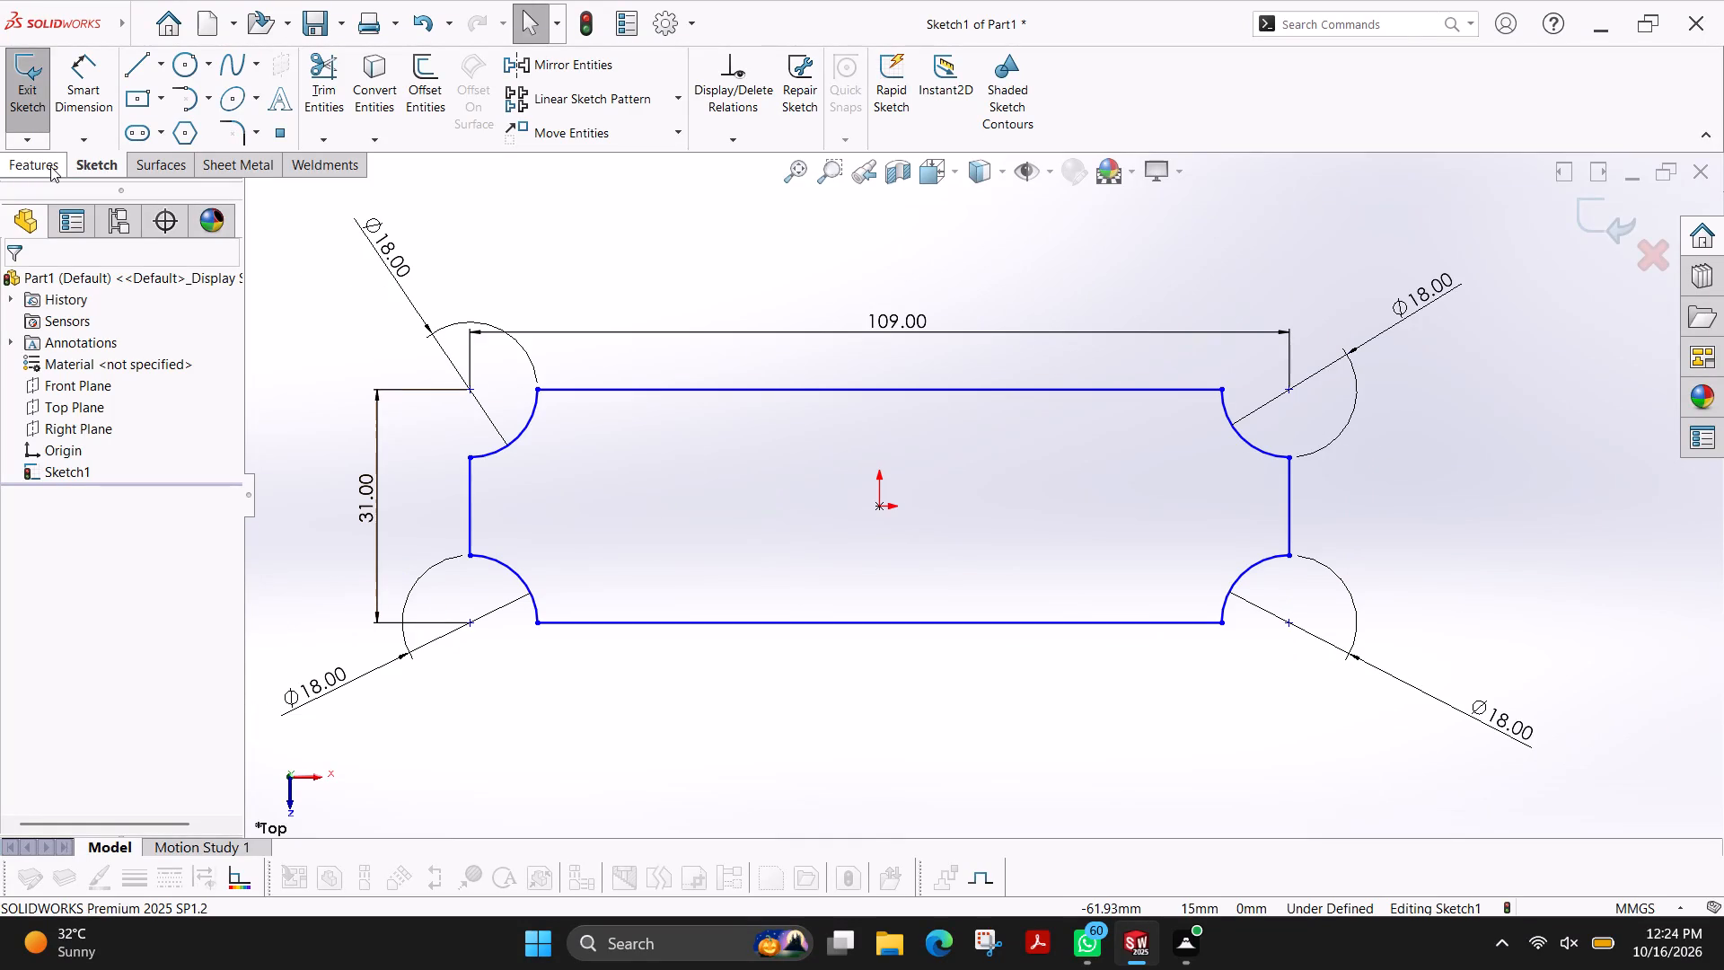
click(50, 167)
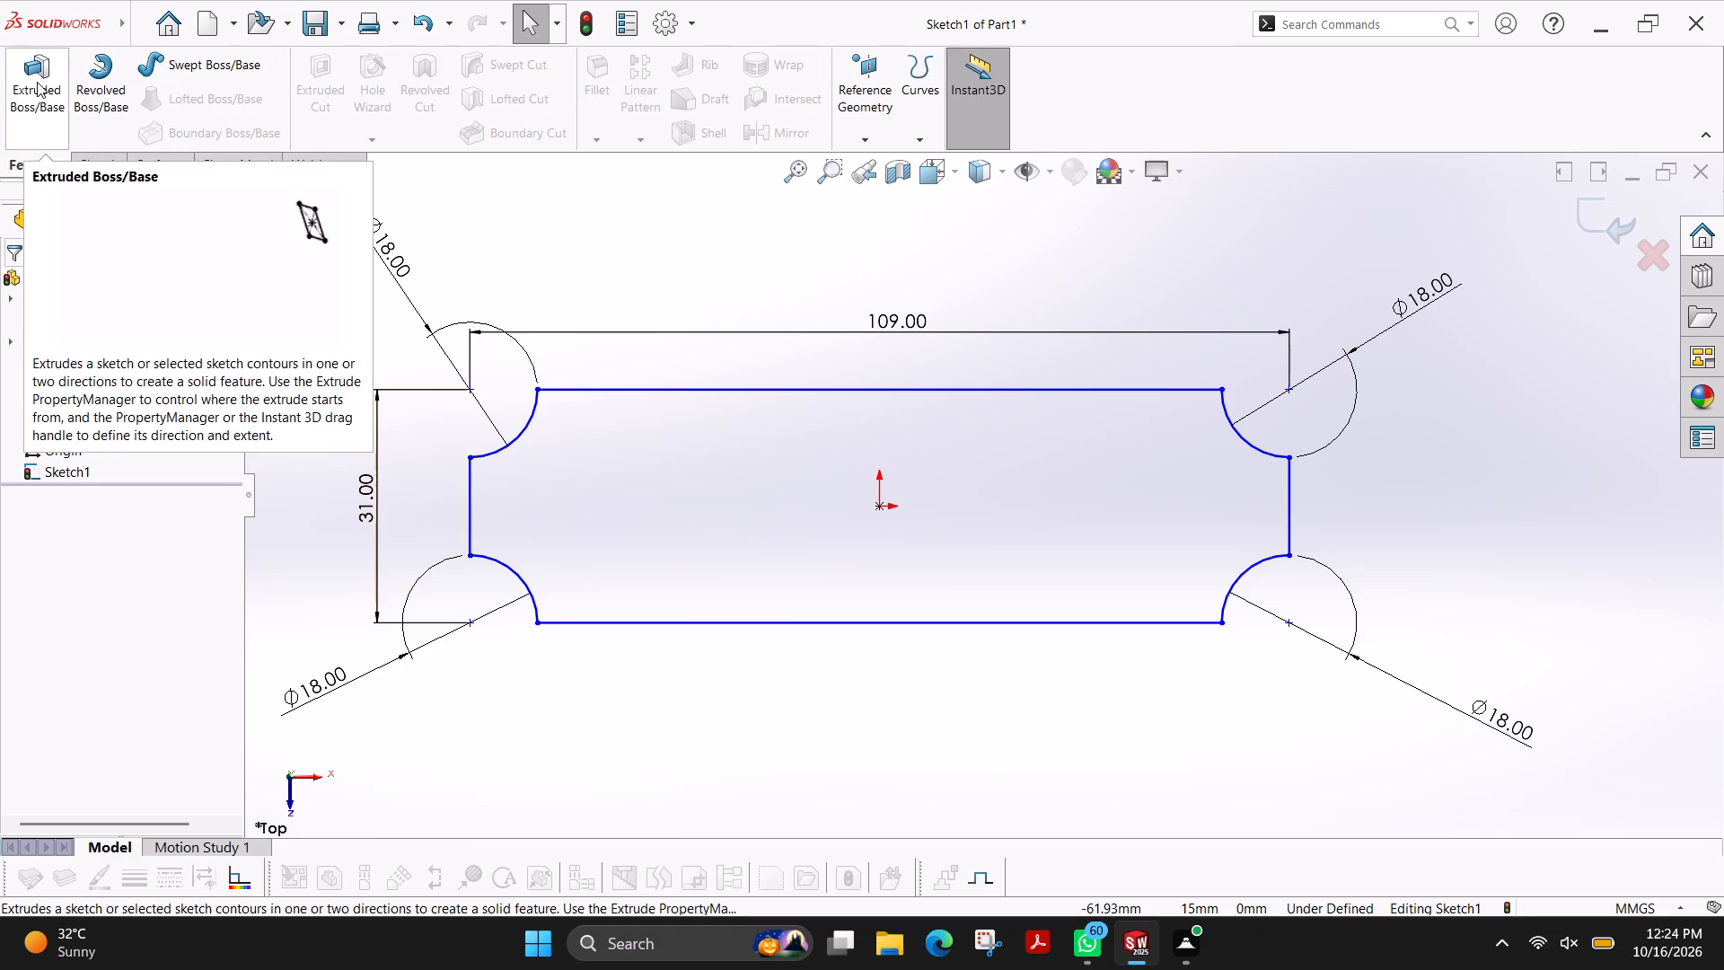
click(37, 82)
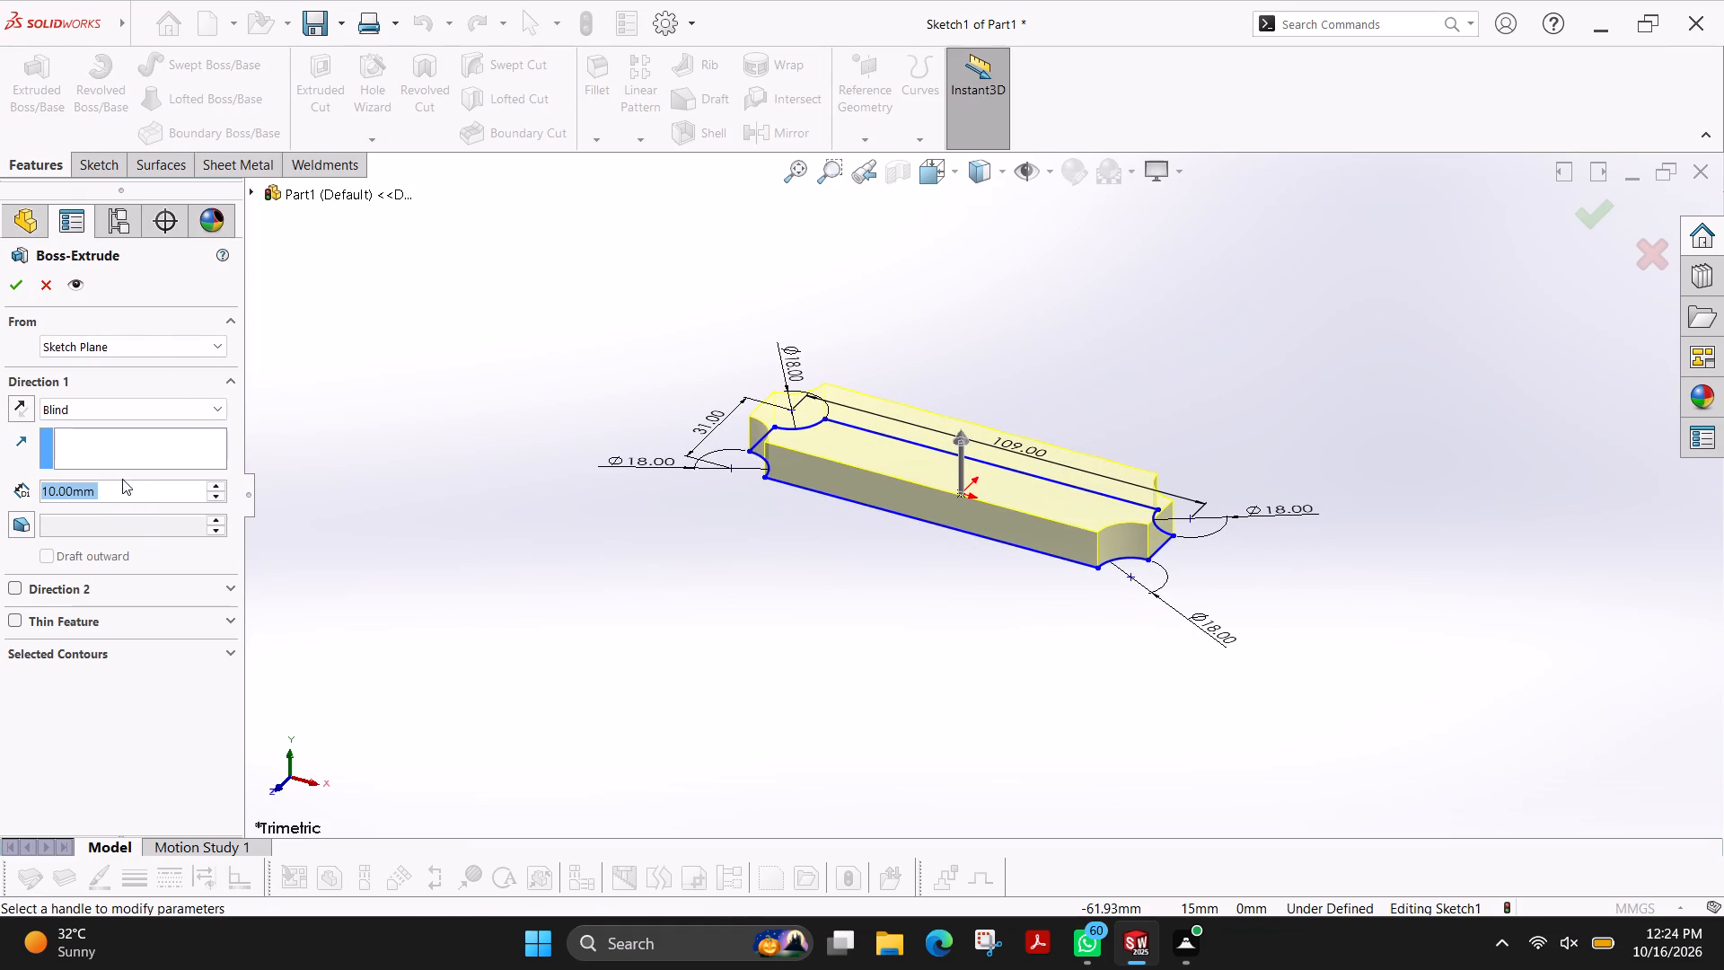
click(22, 407)
double_click(126, 500)
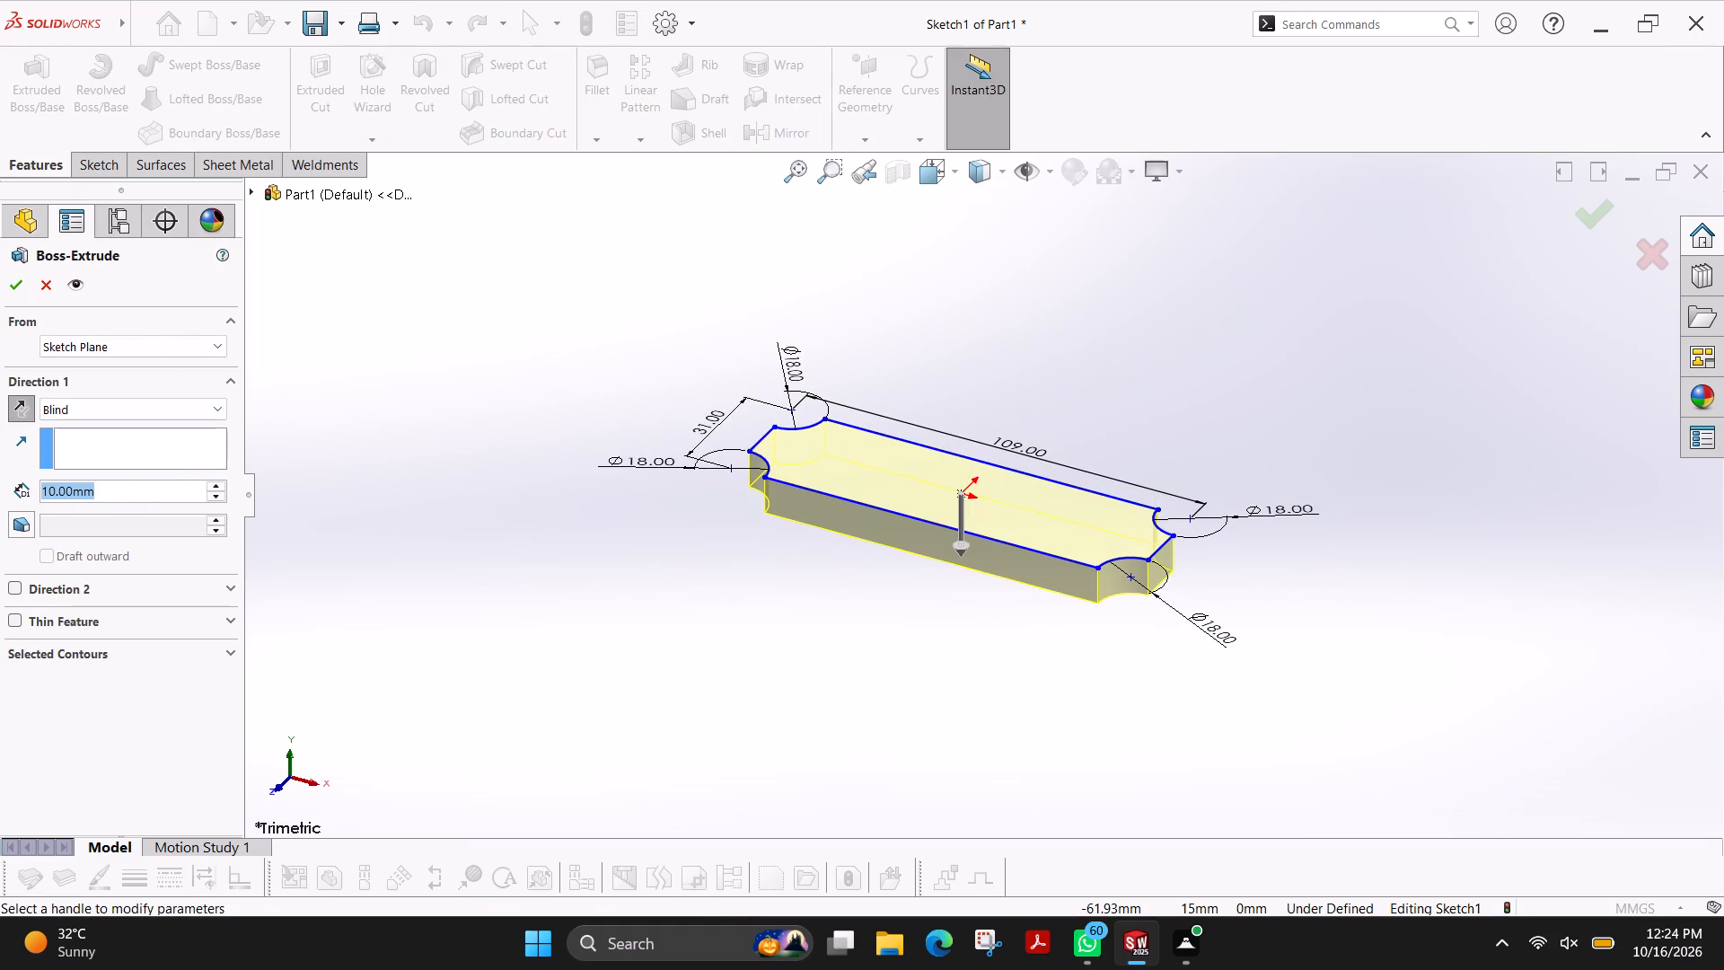
text(105)
key(BackSpace)
key(BackSpace)
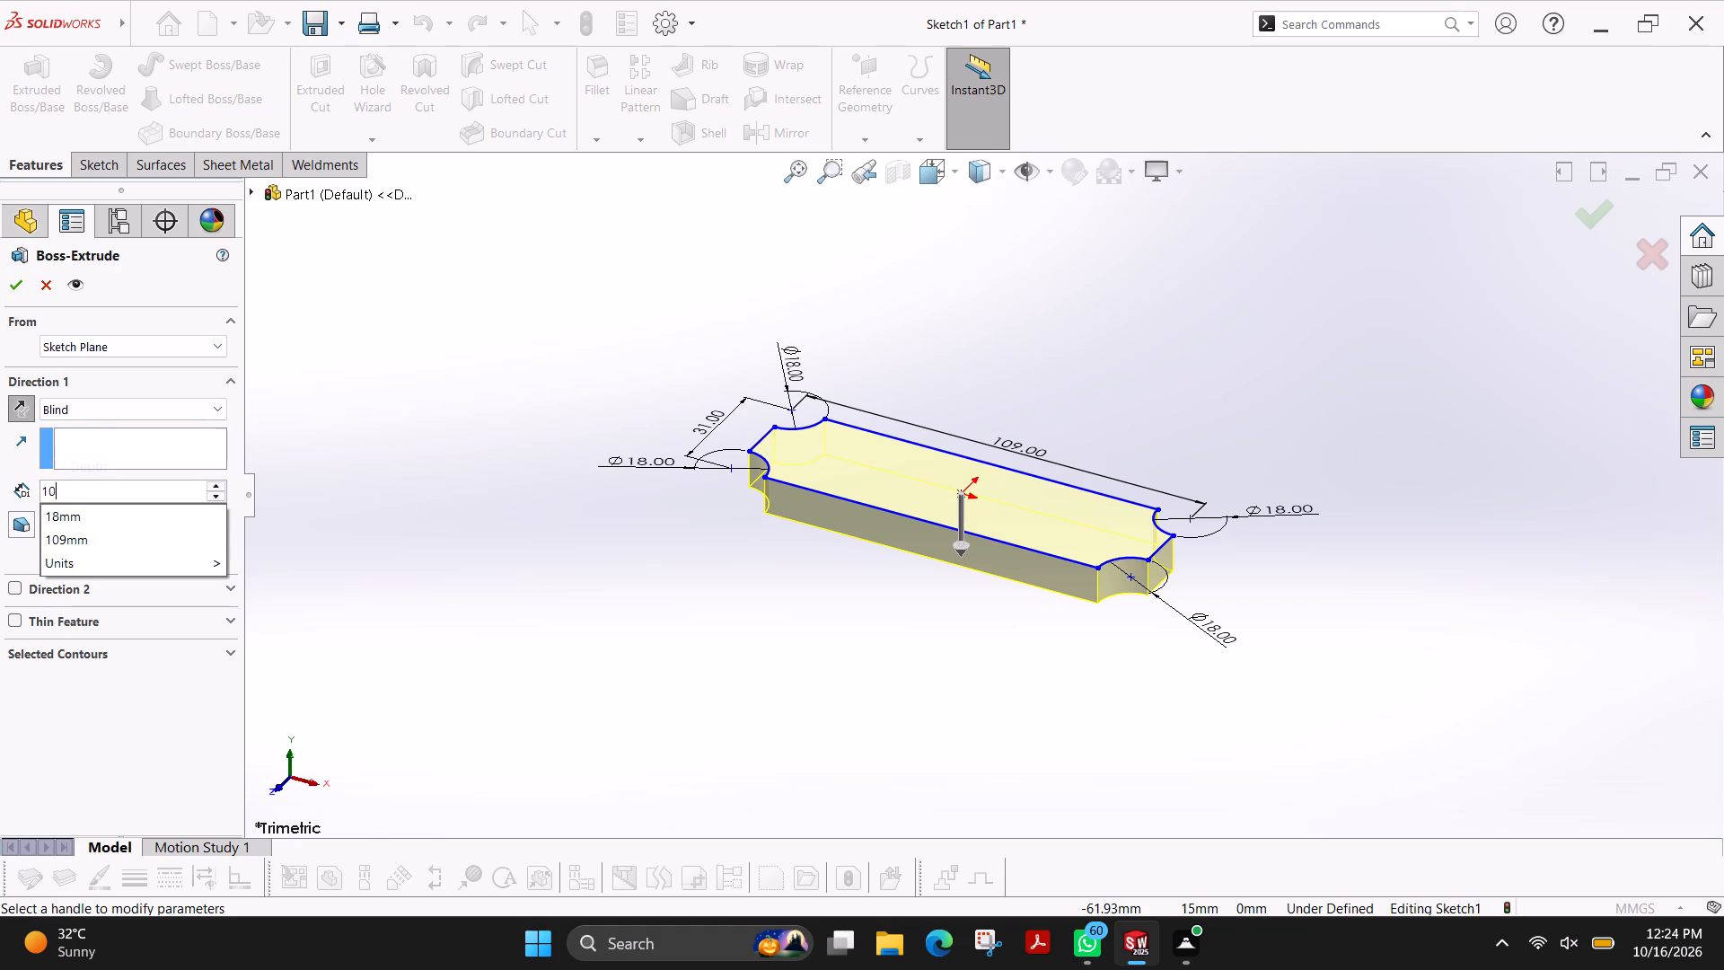
text(.5)
key(Return)
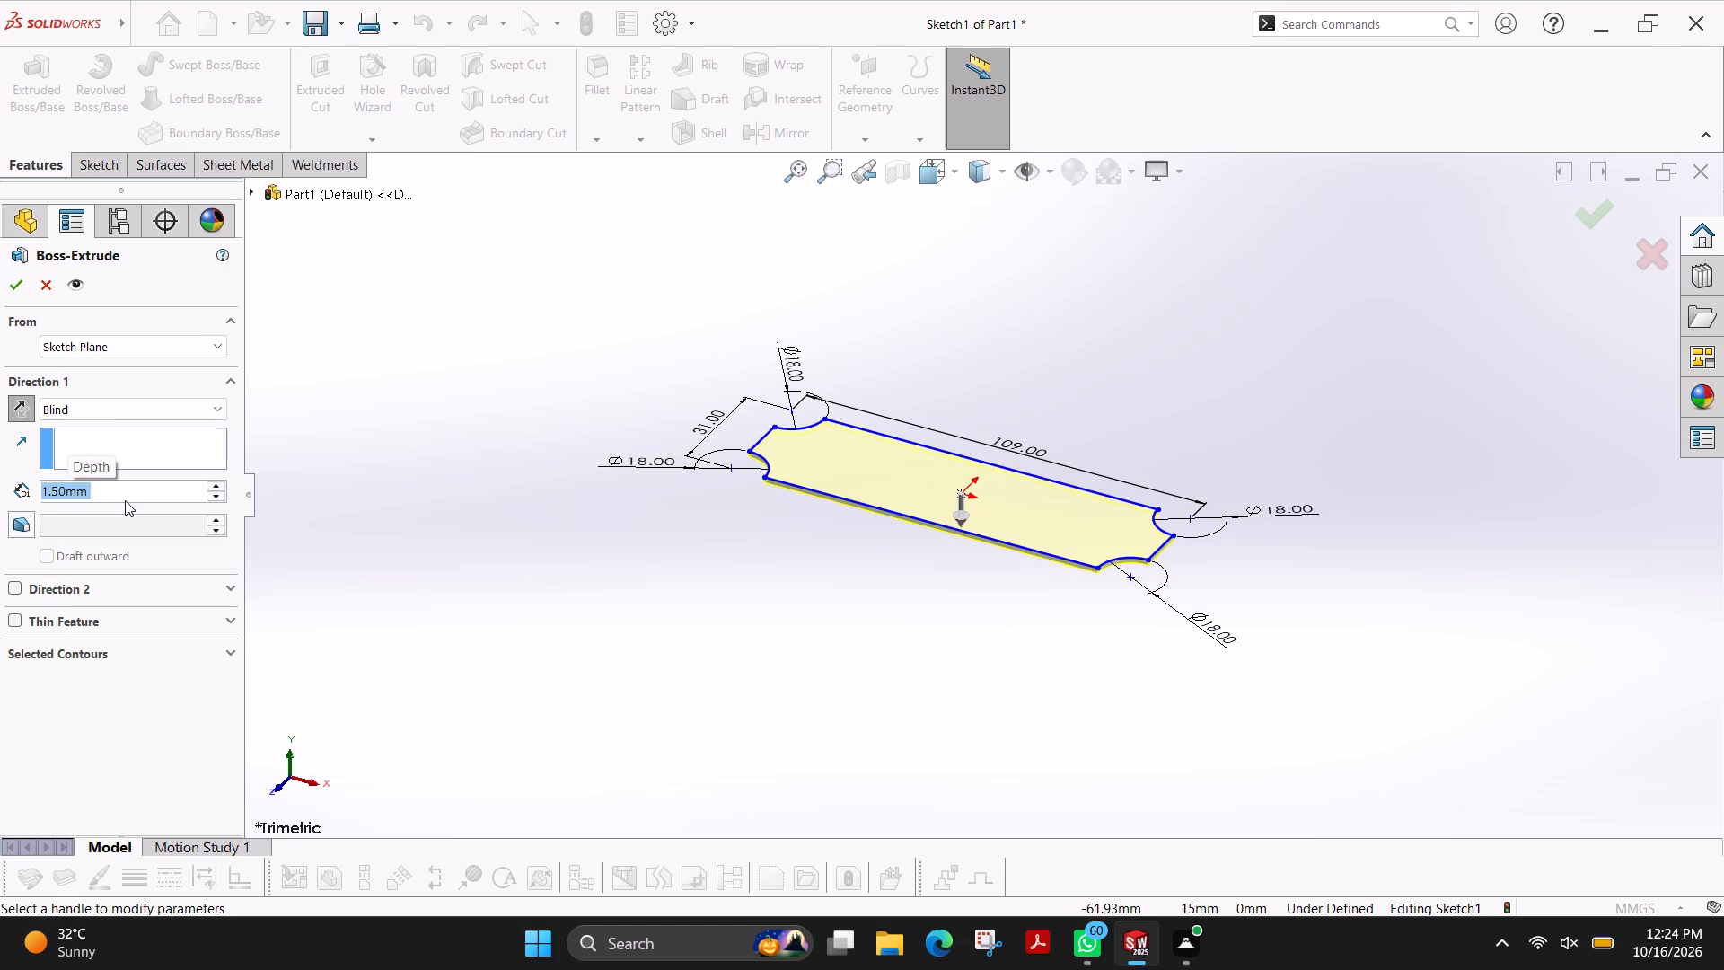
click(9, 287)
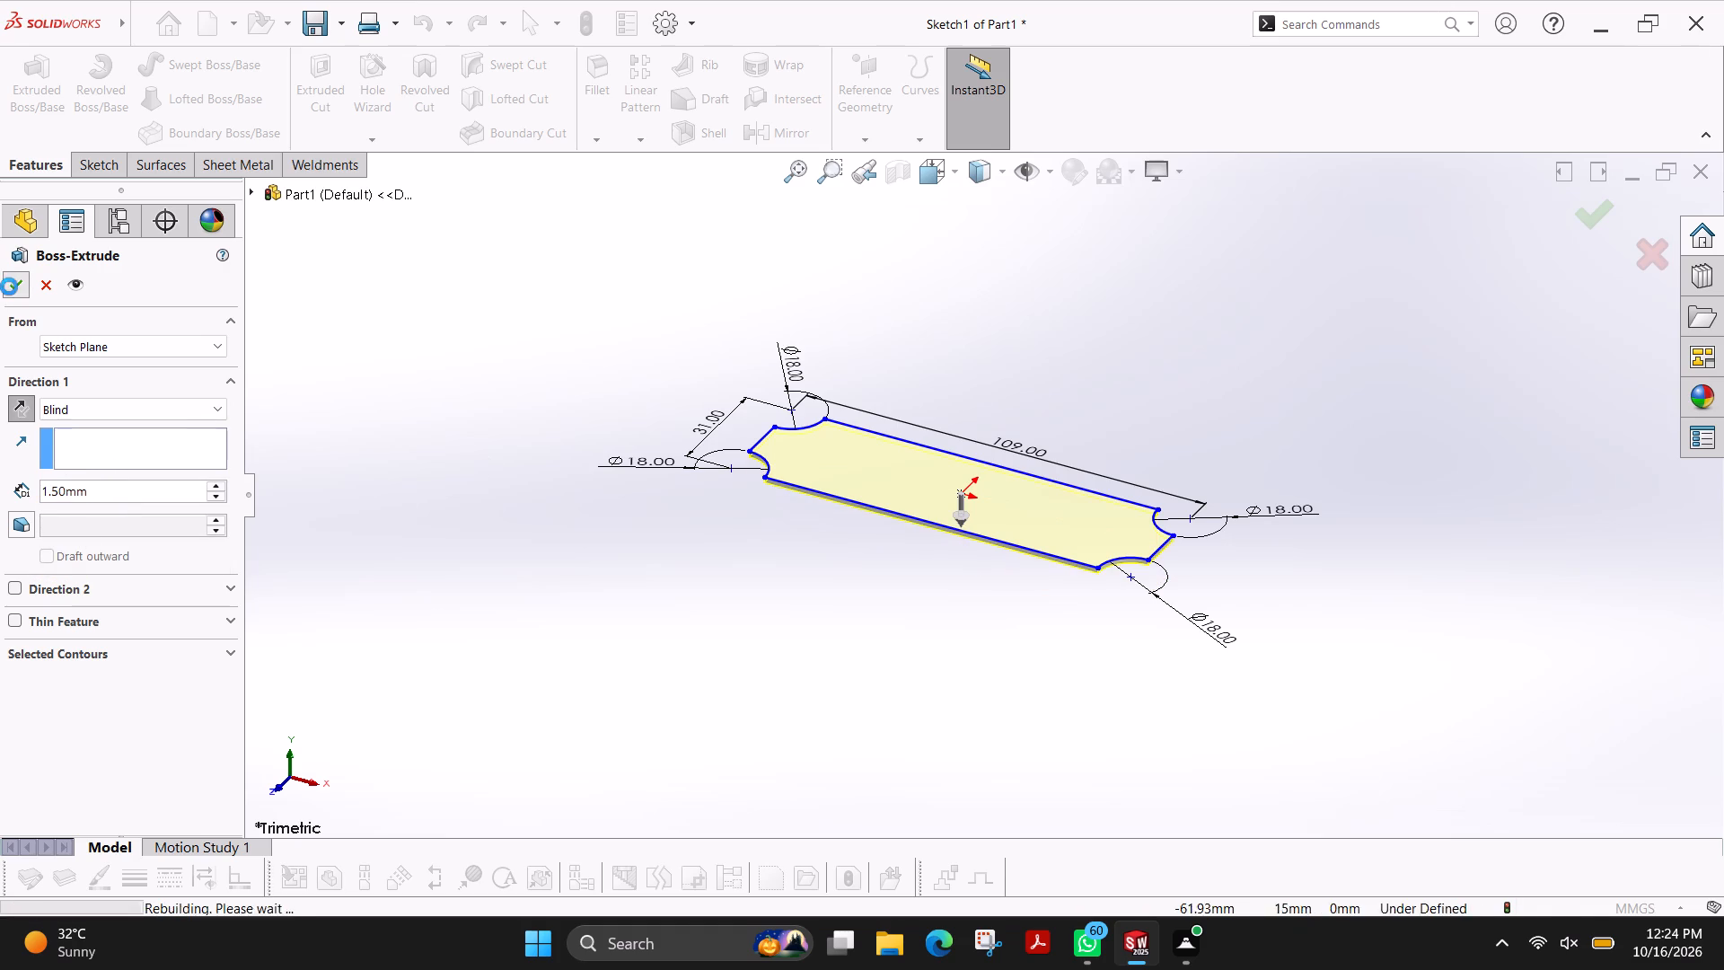
scroll(865, 526, down, 3)
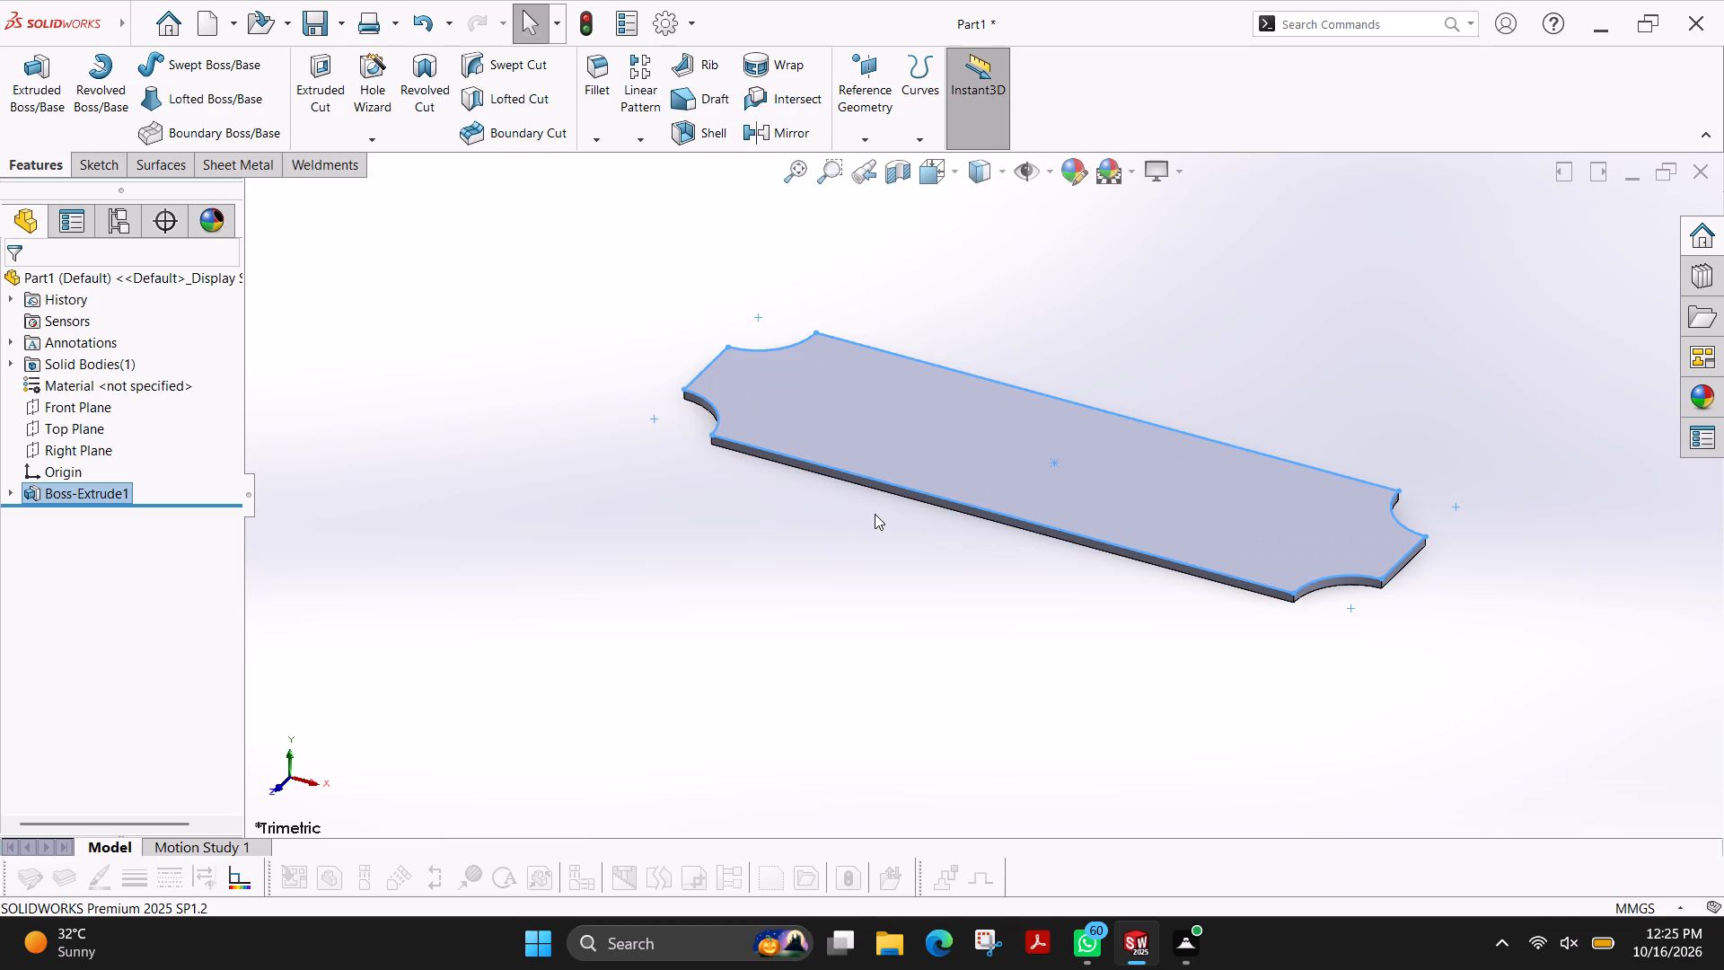
Undo the boss extrusion to return to editing the notched profile sketch.
key(ctrl+z)
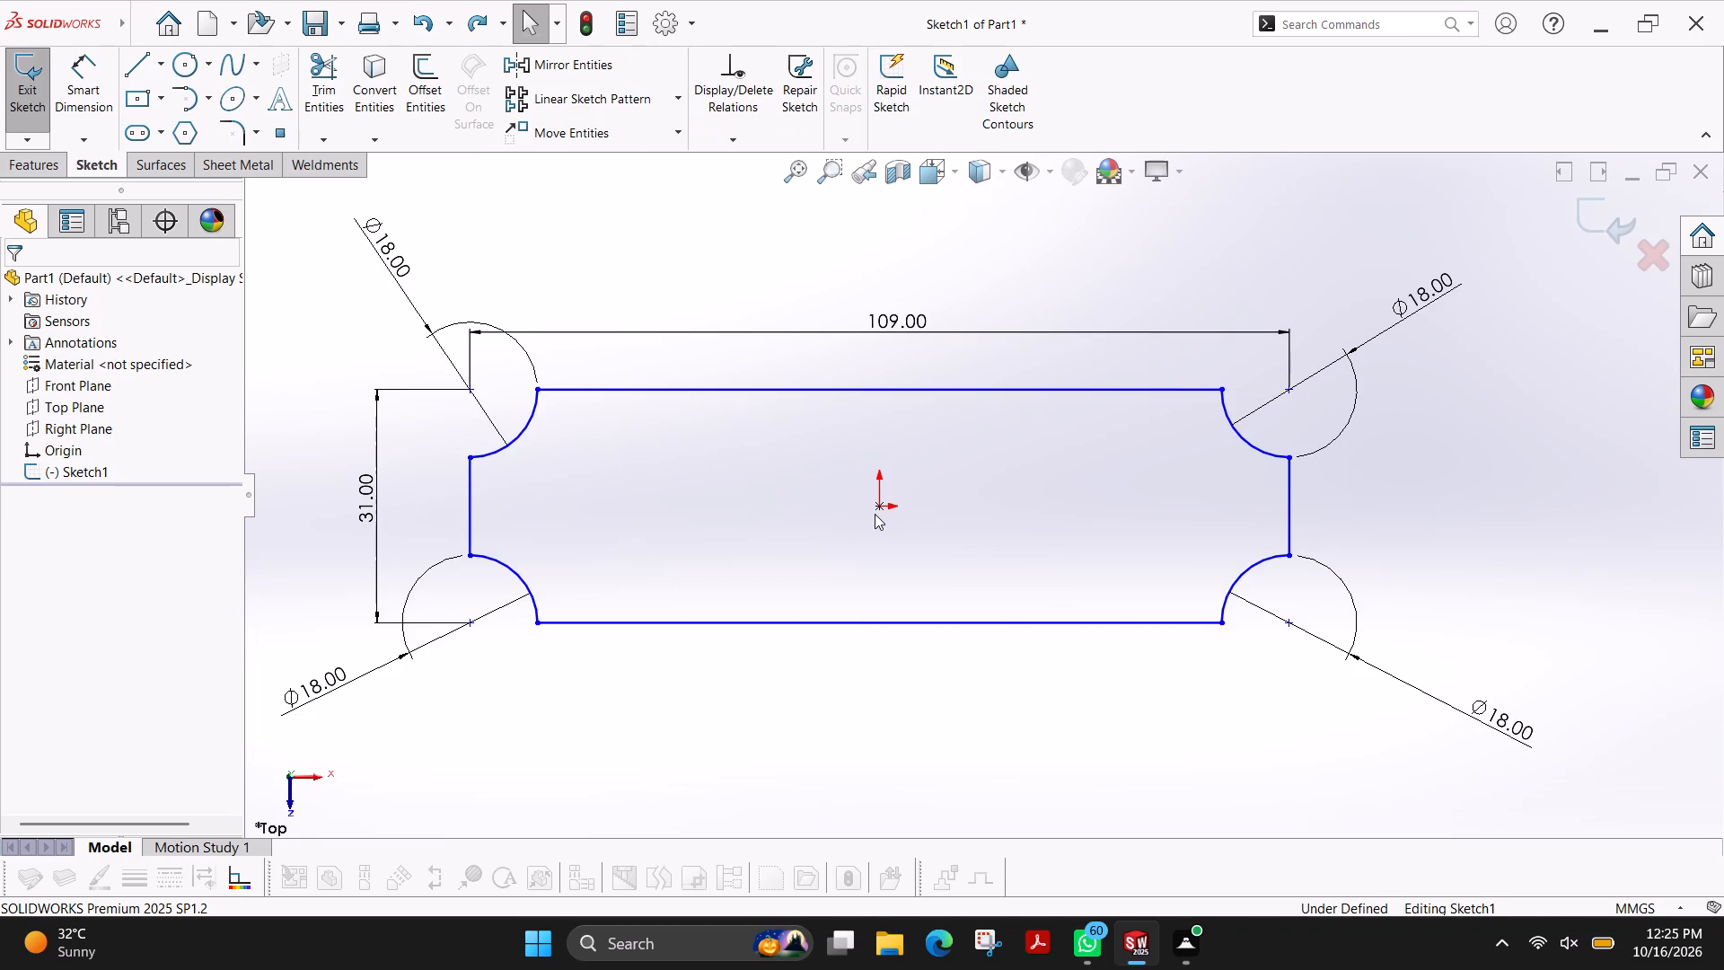
Draw a horizontal midpoint construction line centred on the origin, reaching about 78 mm to each side.
click(138, 67)
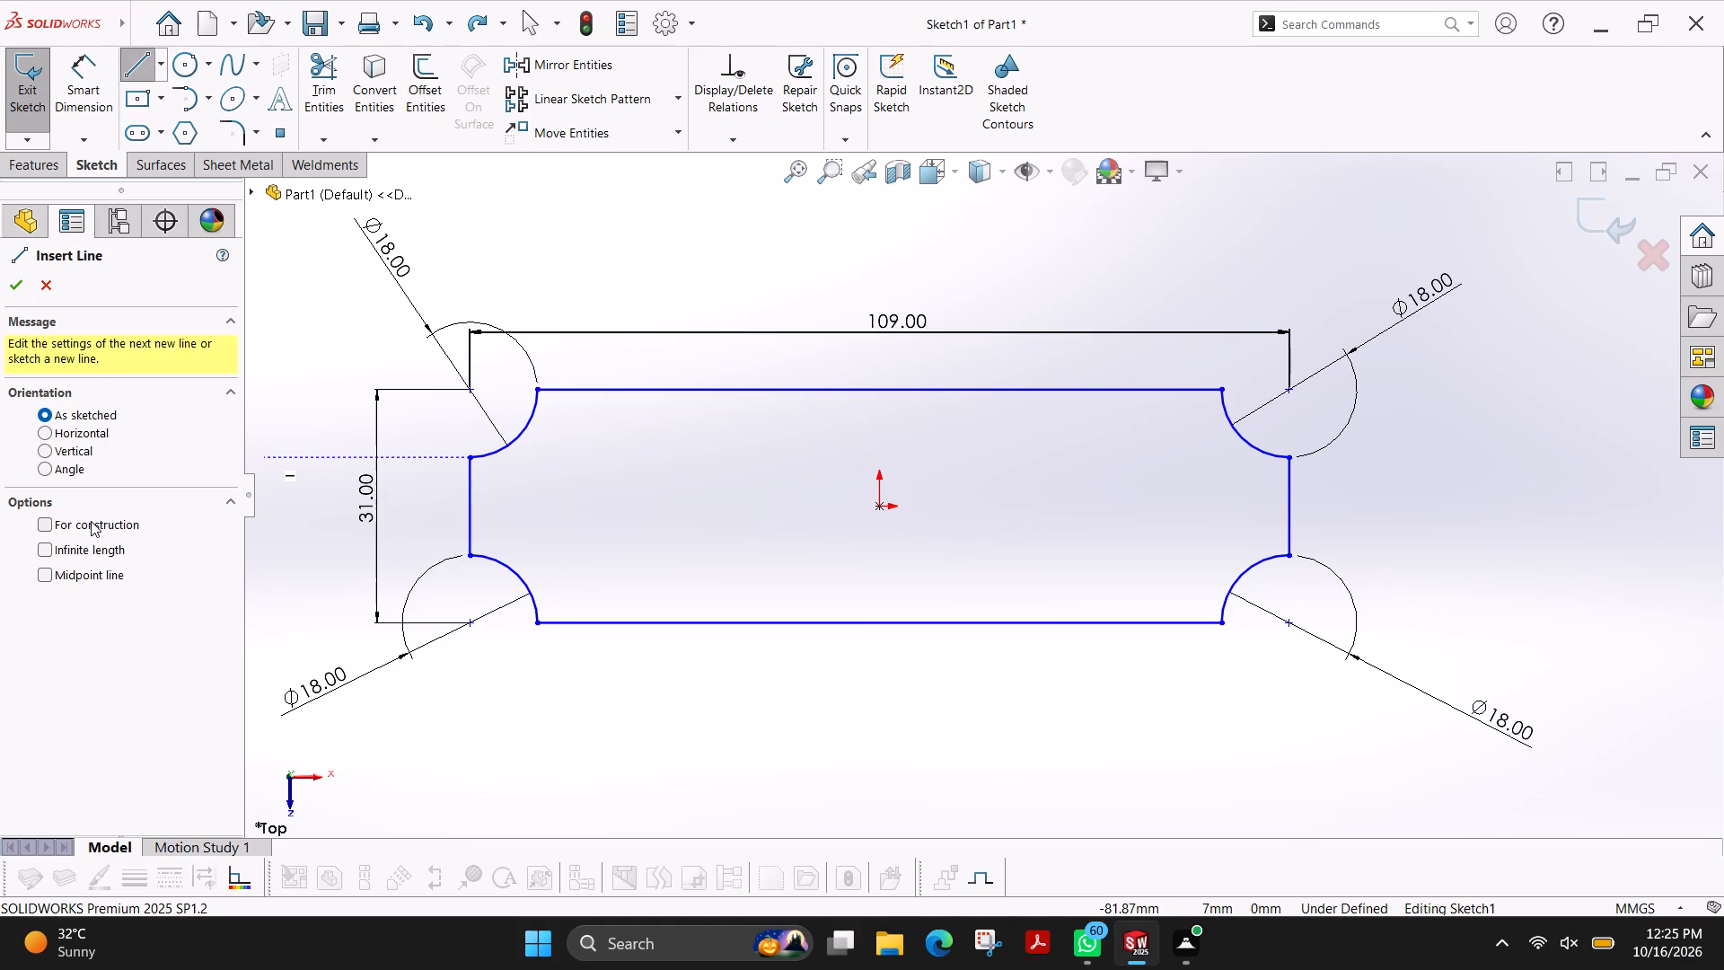
click(91, 521)
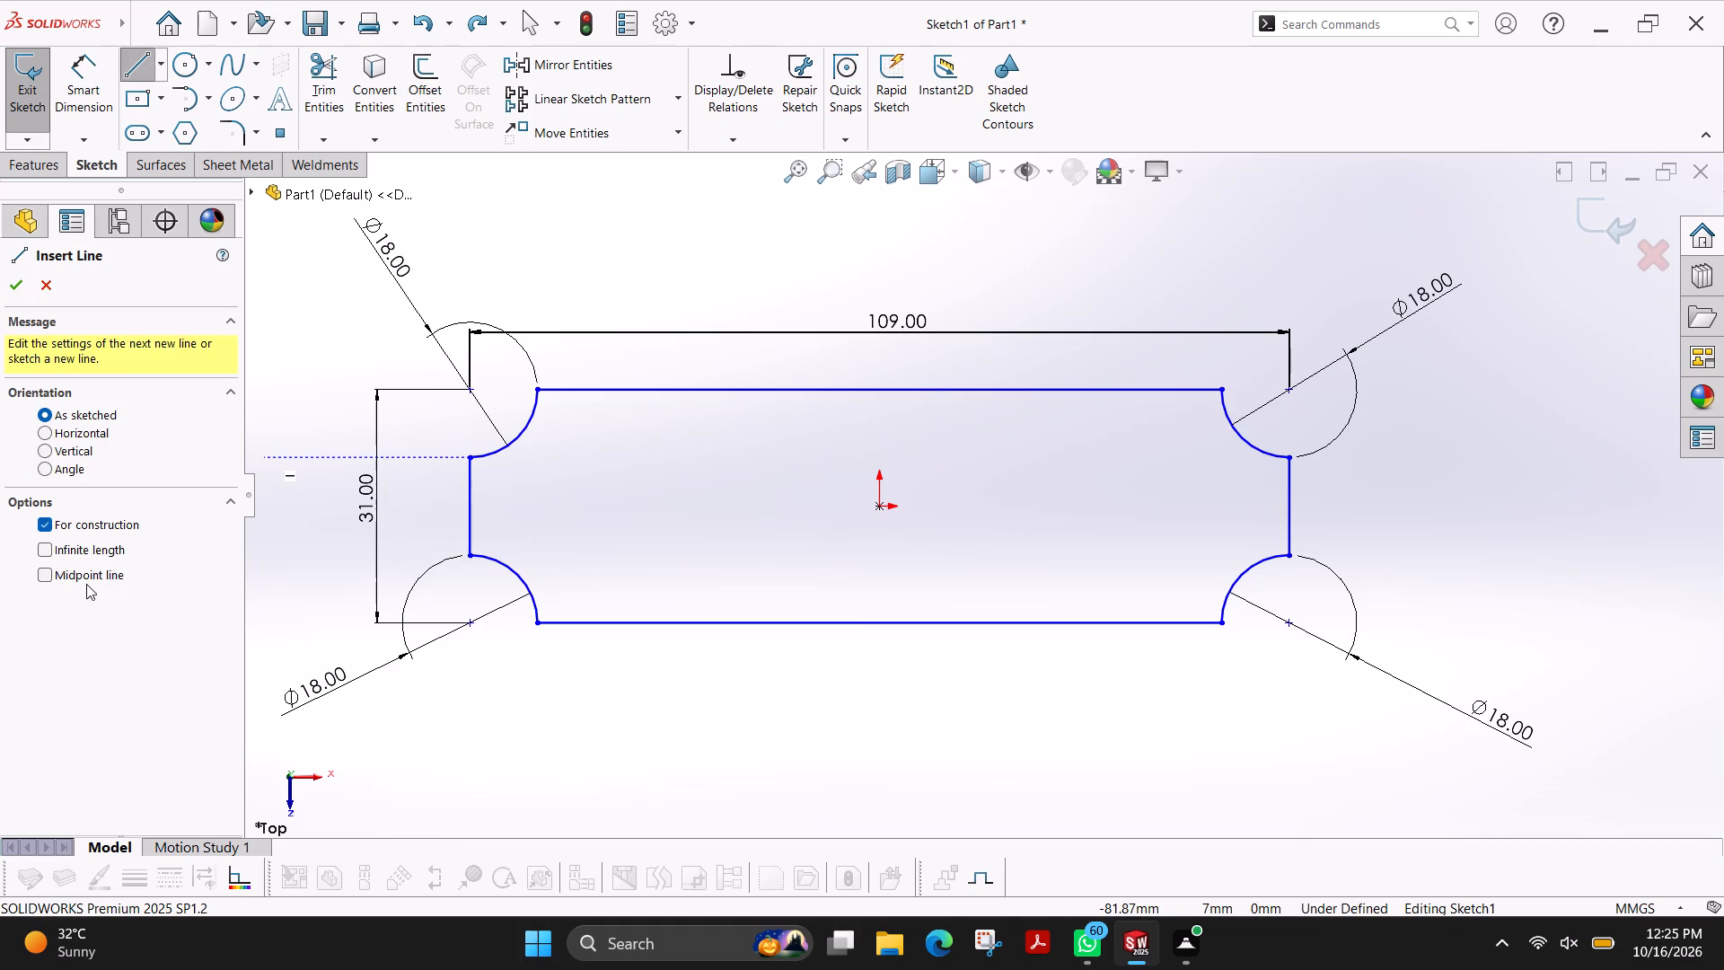
click(89, 578)
click(879, 507)
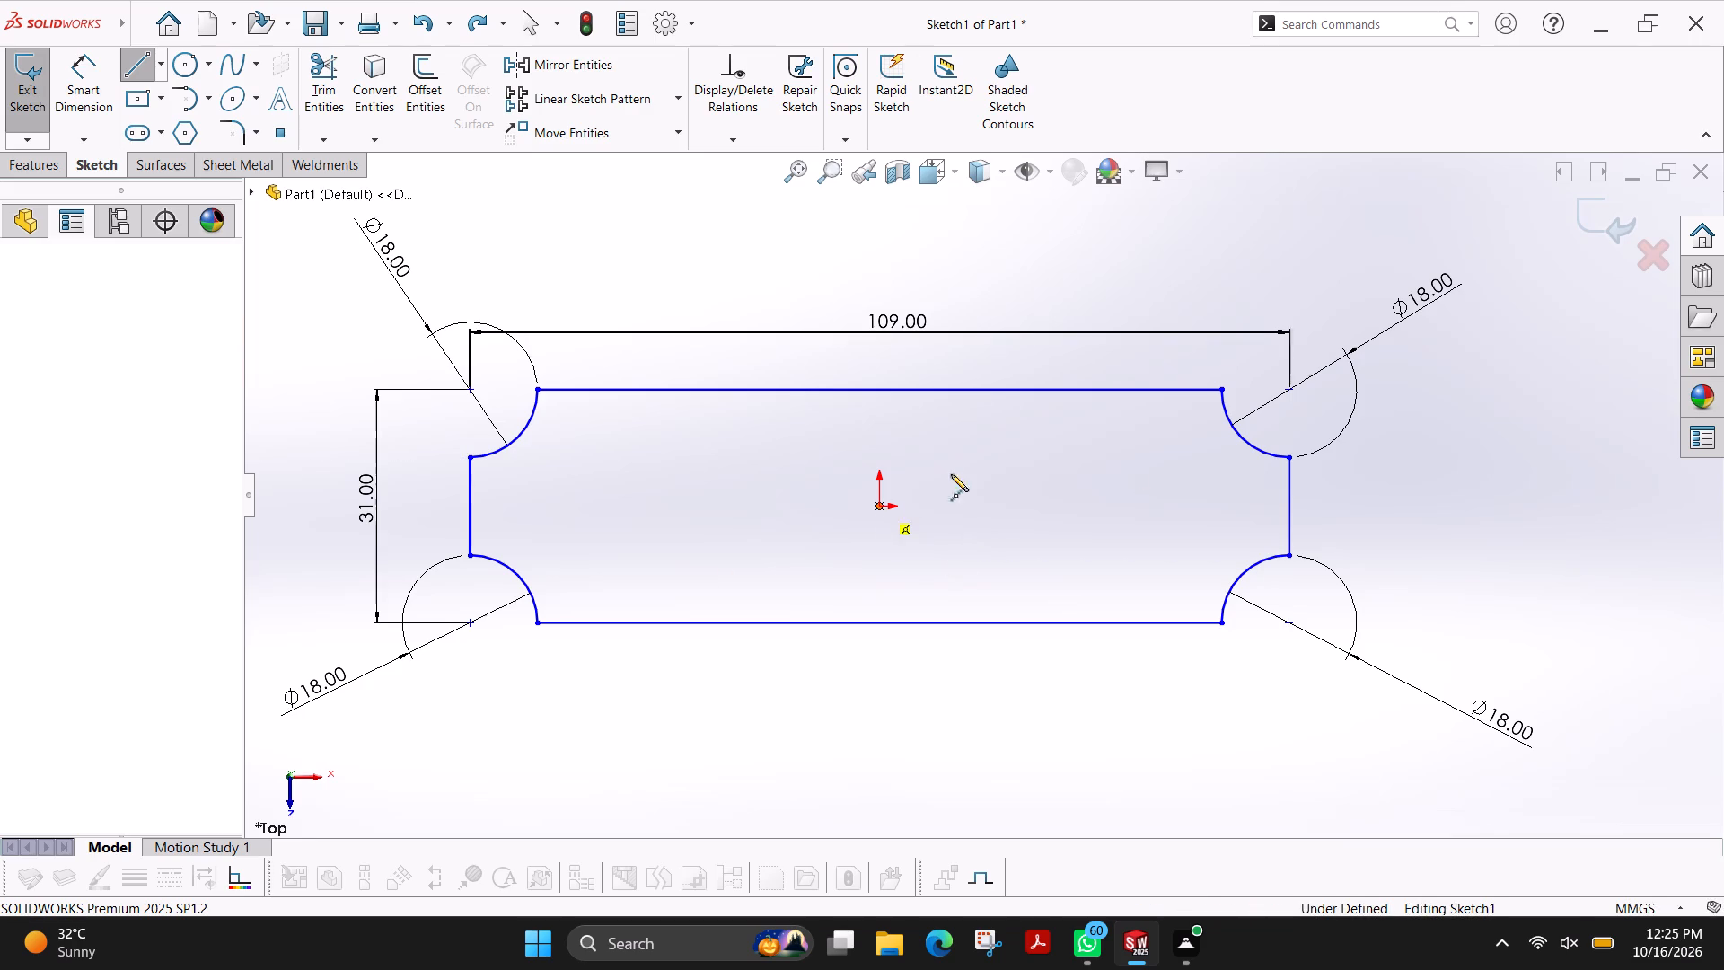
click(1468, 507)
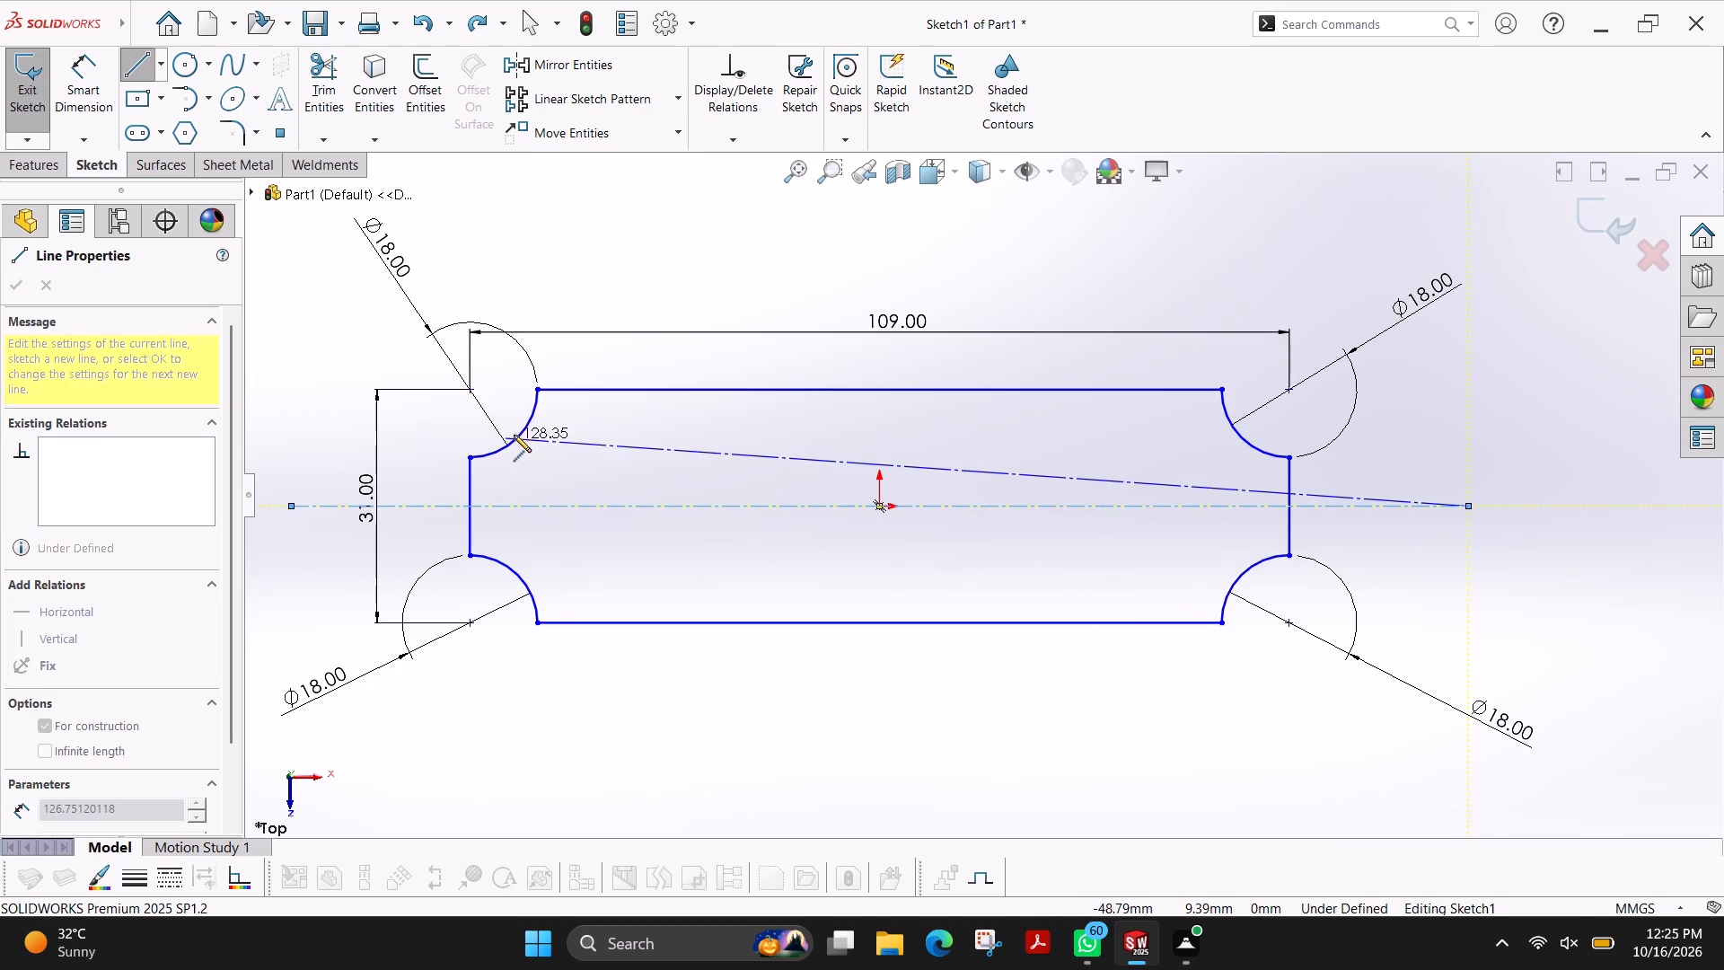
key(Escape)
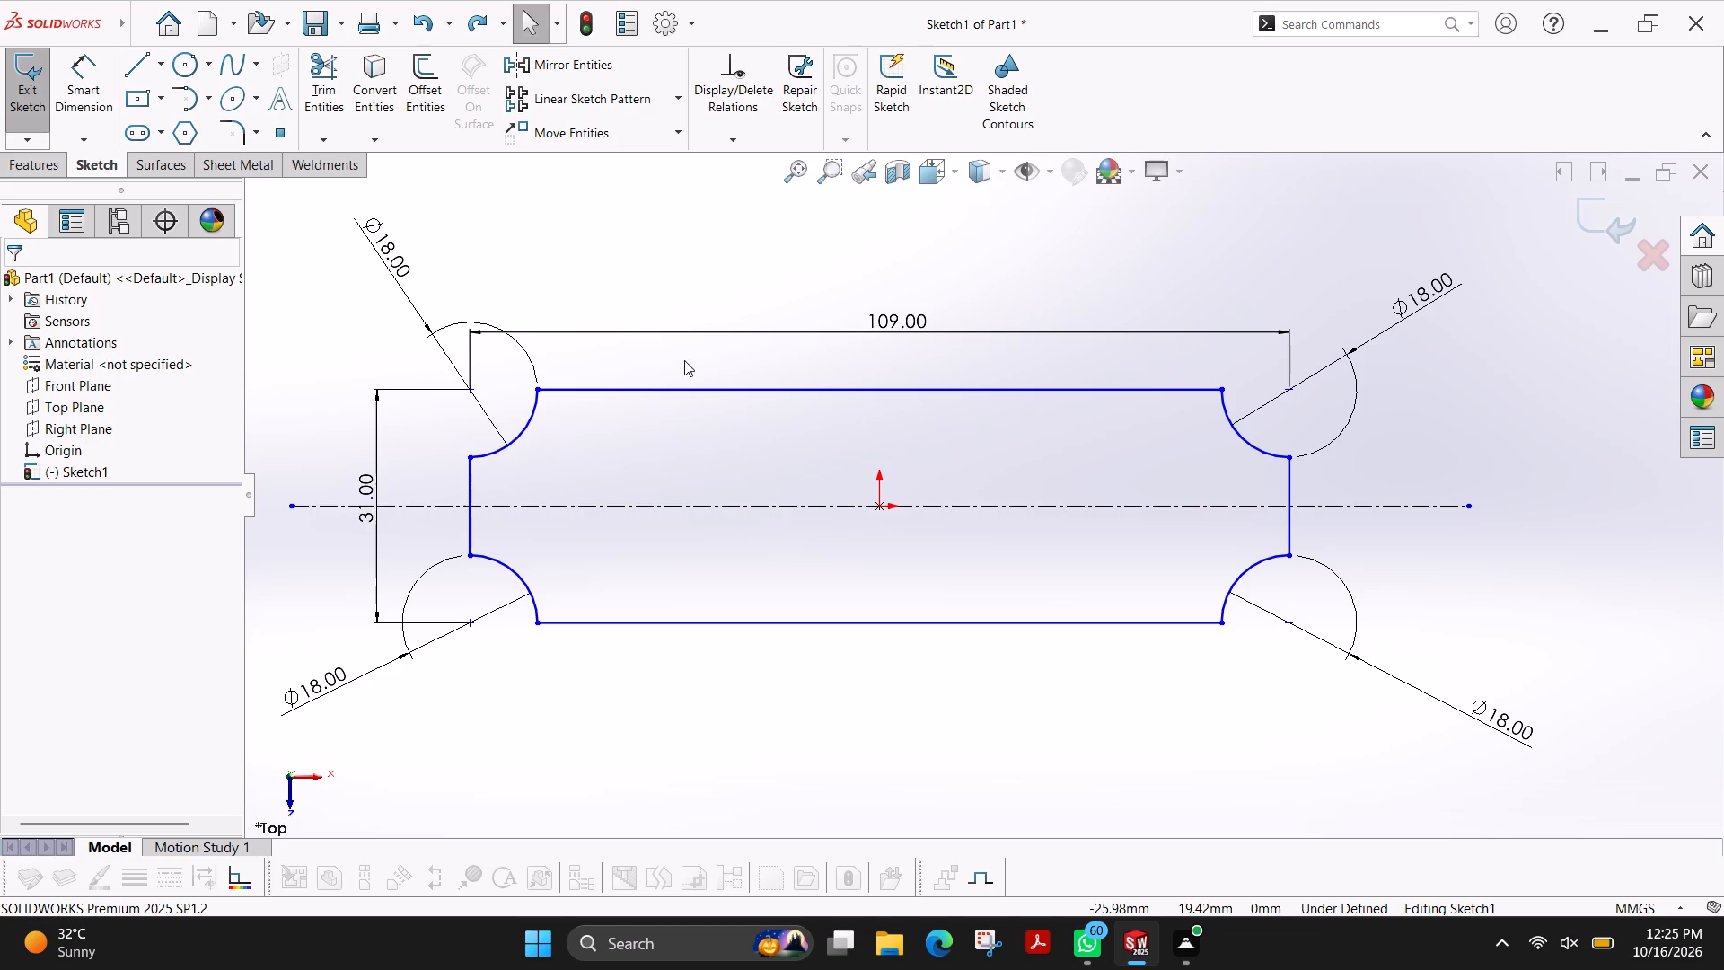
Sketch two circles on the centreline, one near each end, about 42 mm from the origin, with radii about 7.6 and 7 mm.
click(180, 66)
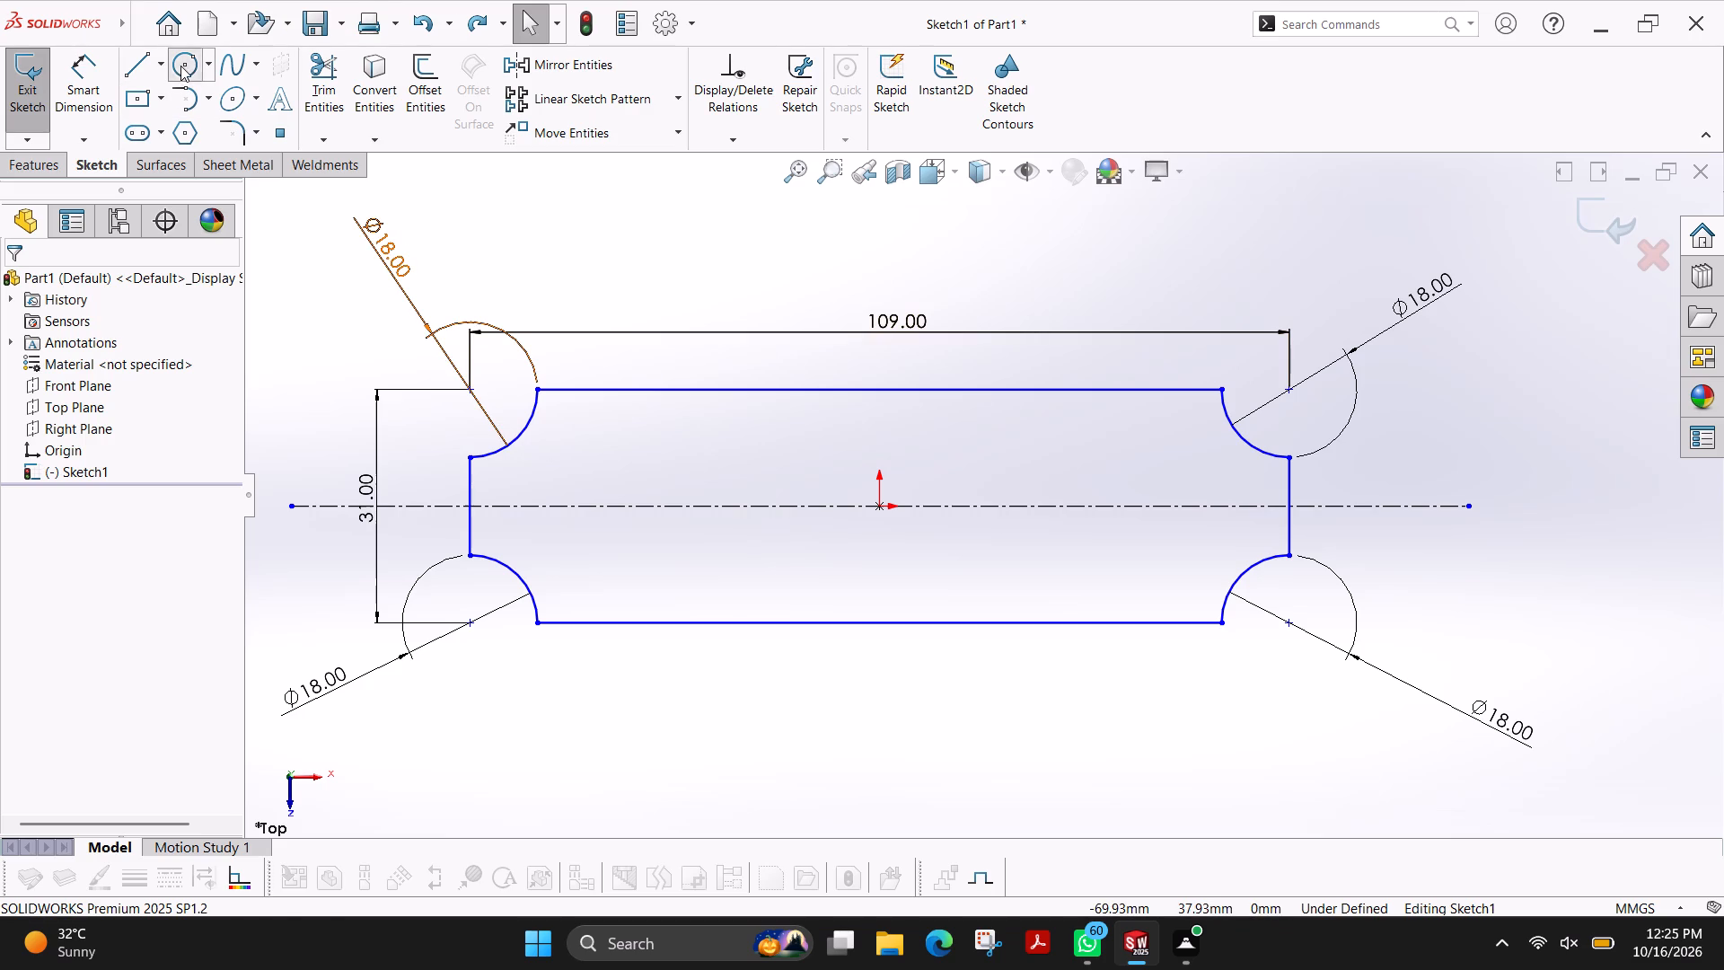
click(564, 504)
click(619, 489)
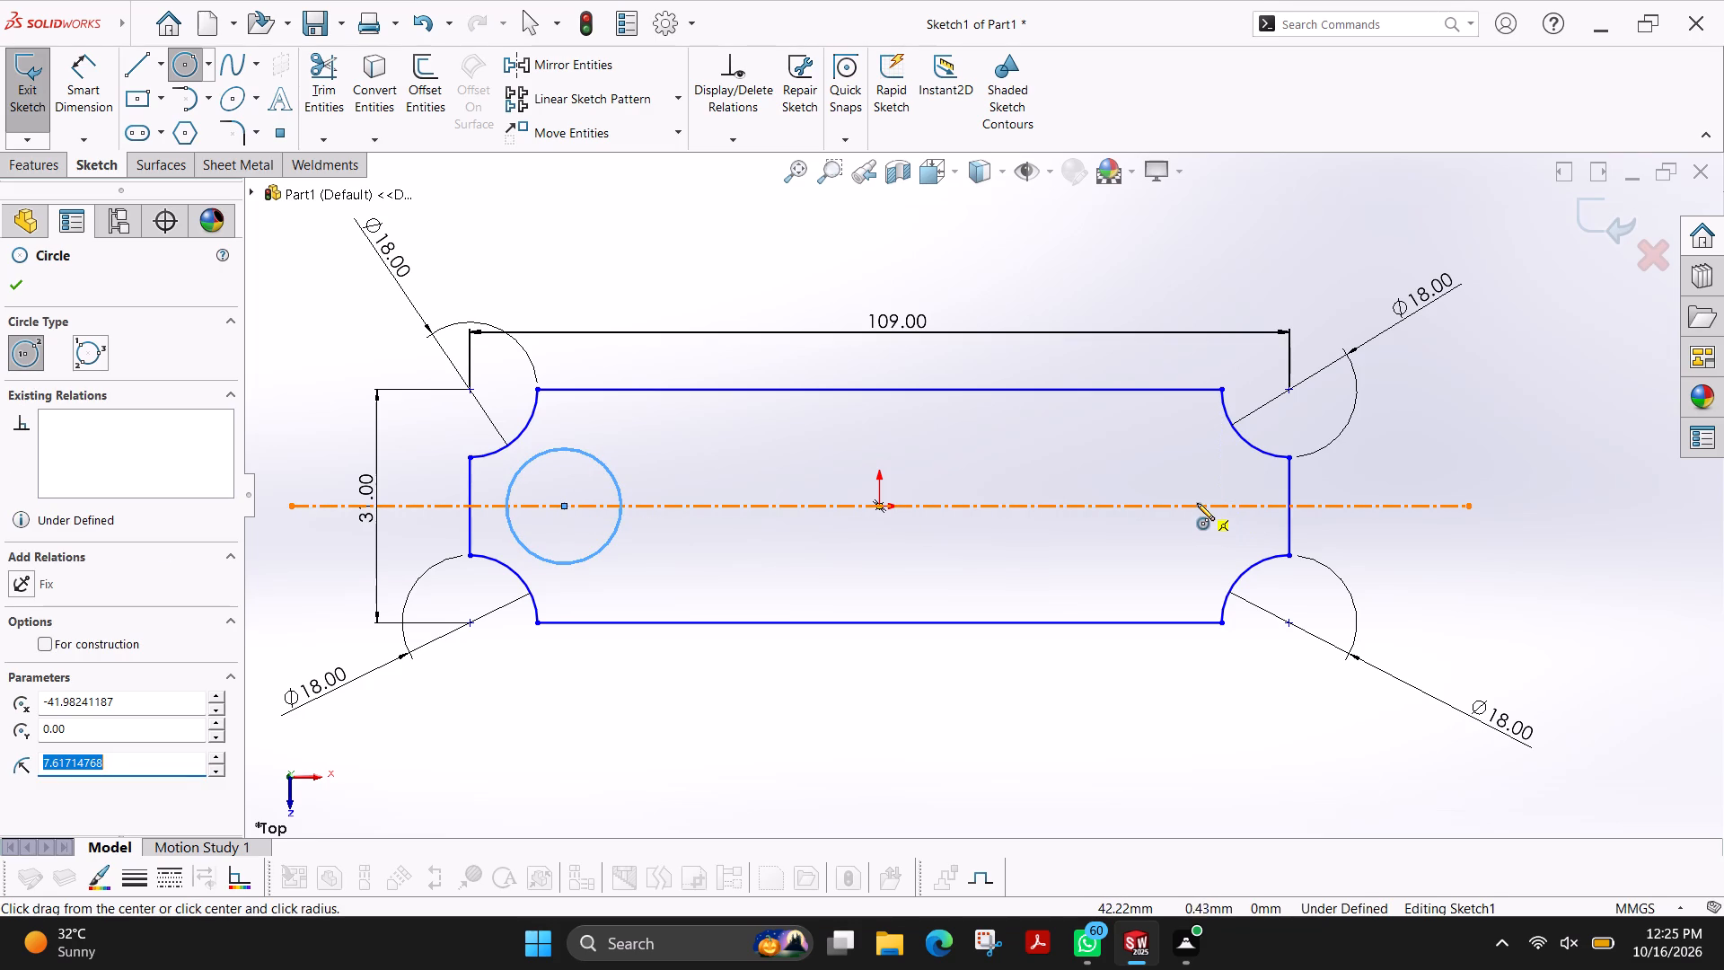
click(1197, 508)
click(1152, 479)
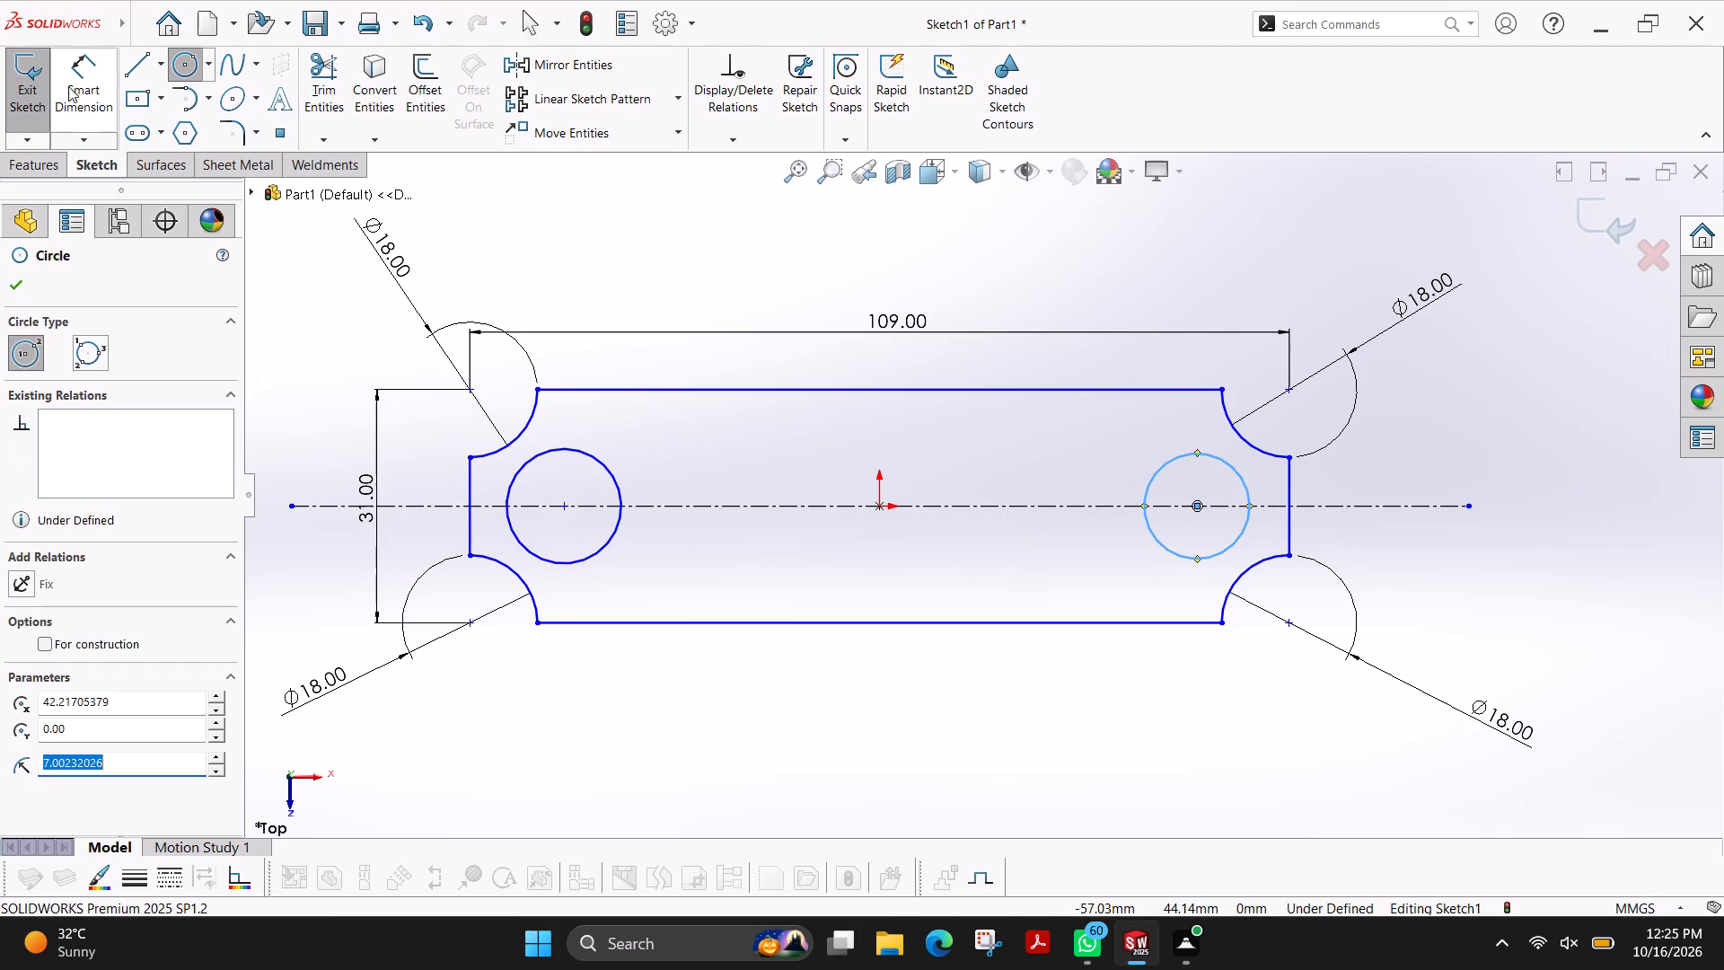
Dimension both circles on the centreline to a diameter of 5 mm.
click(81, 86)
click(613, 484)
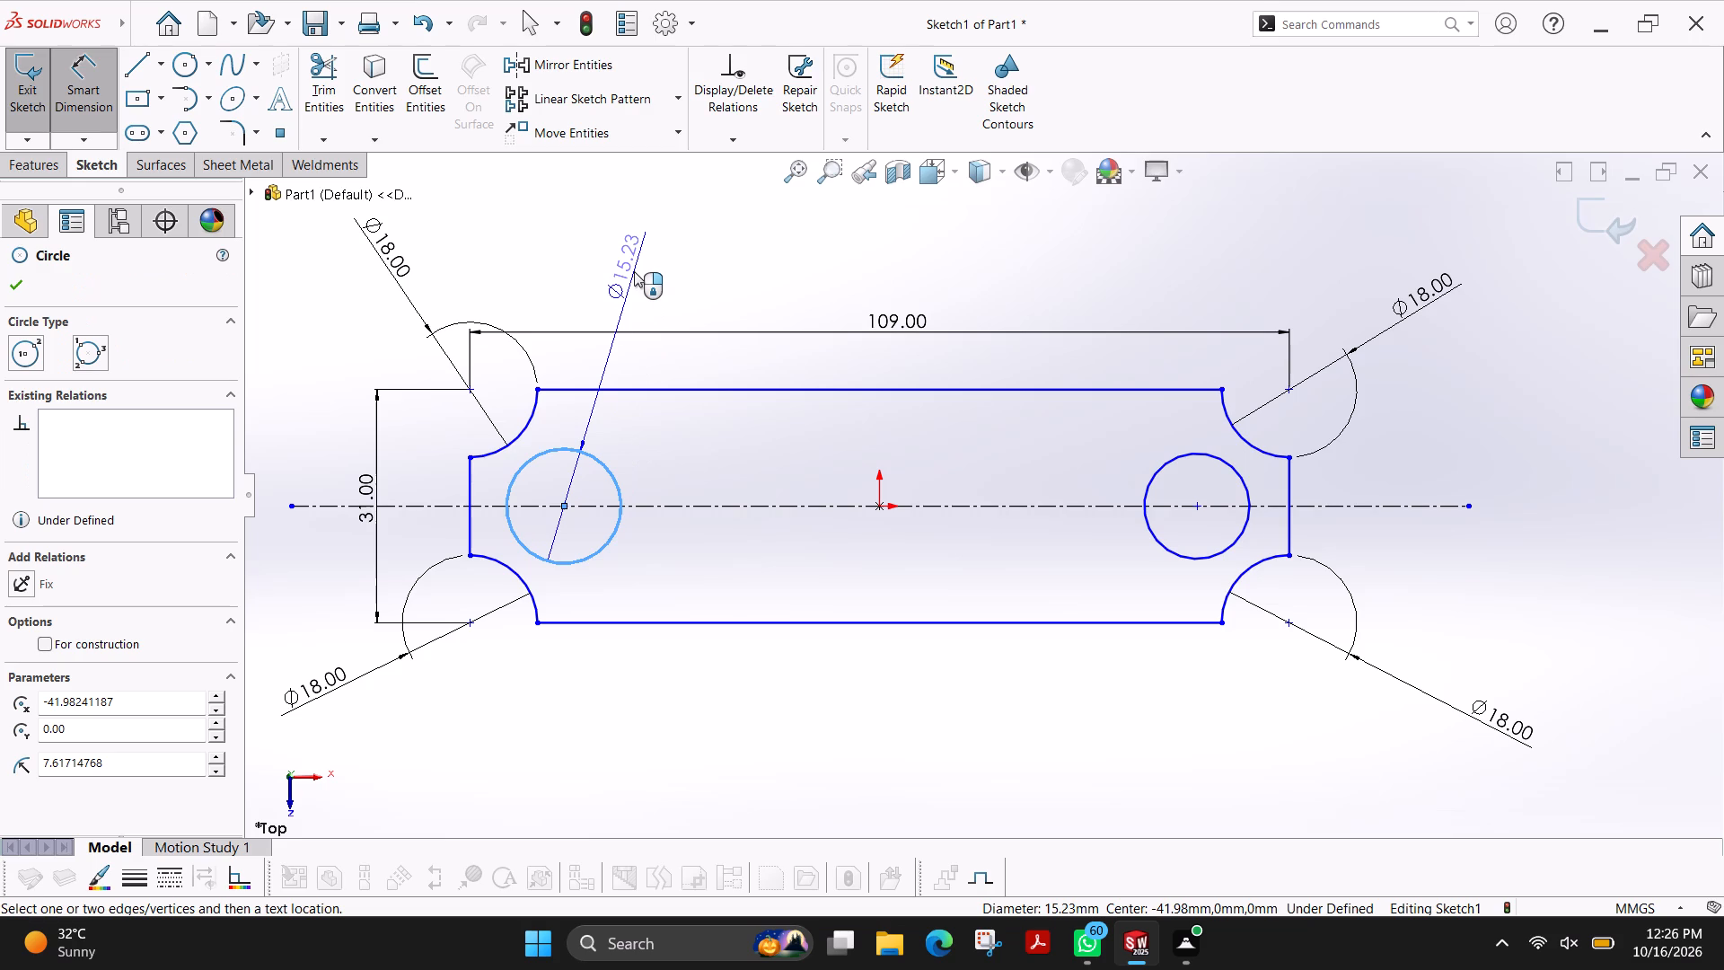
click(634, 271)
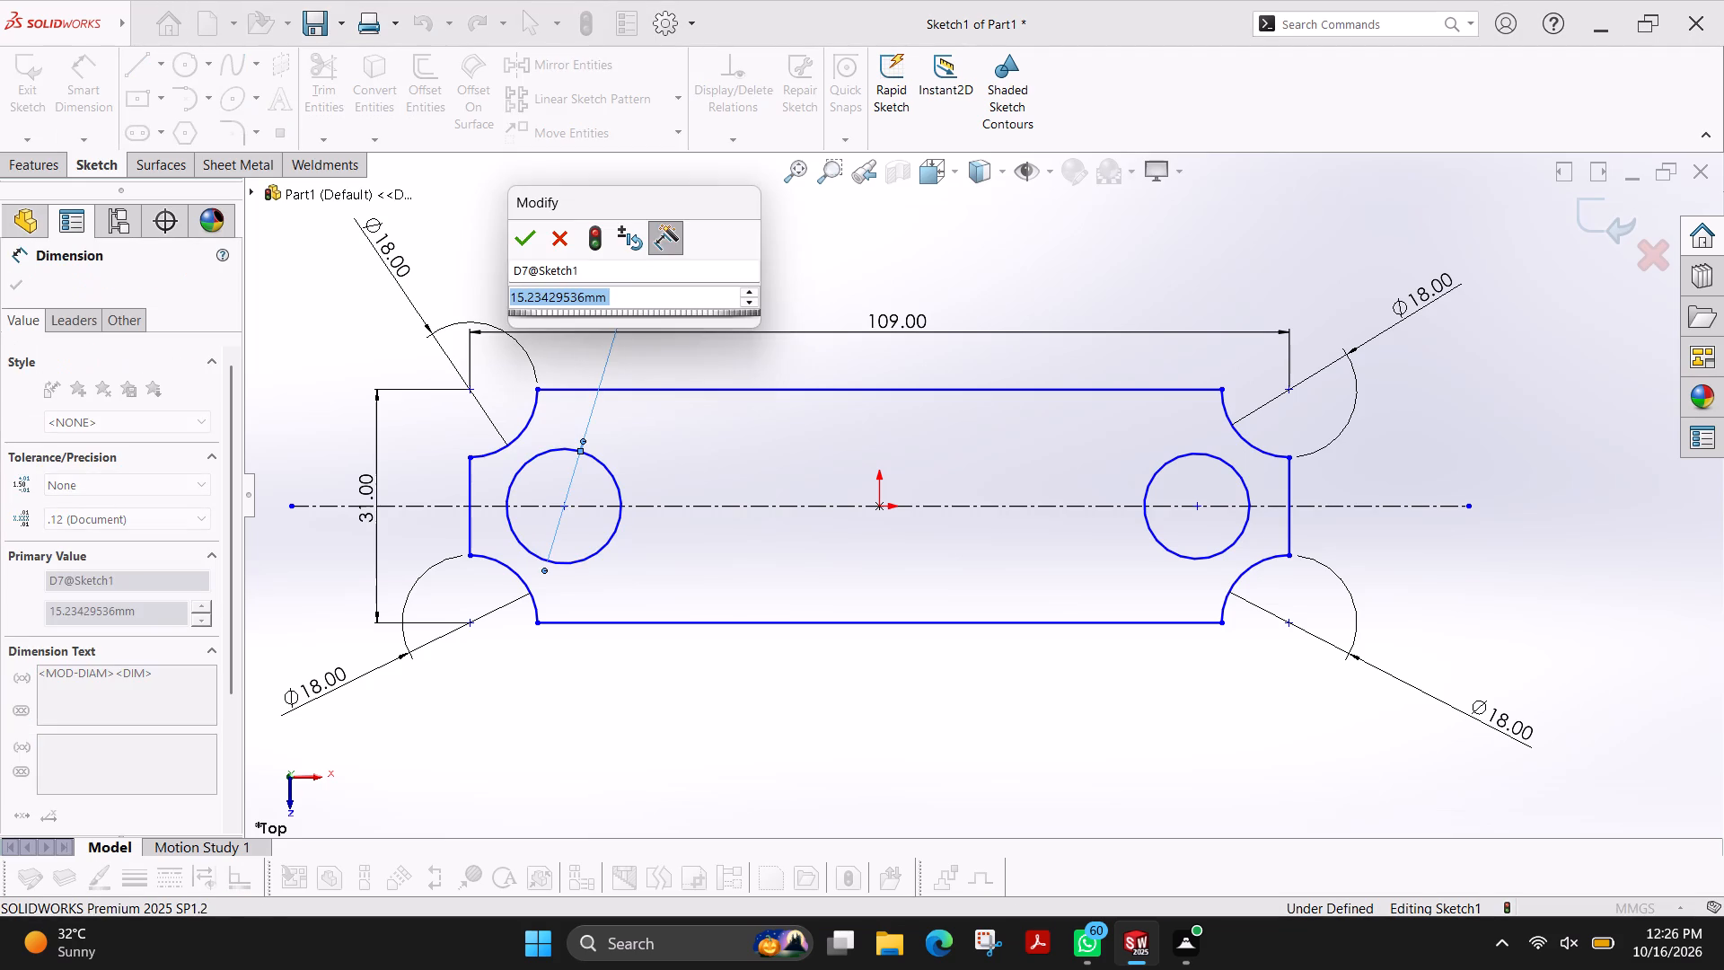
key(5)
key(Return)
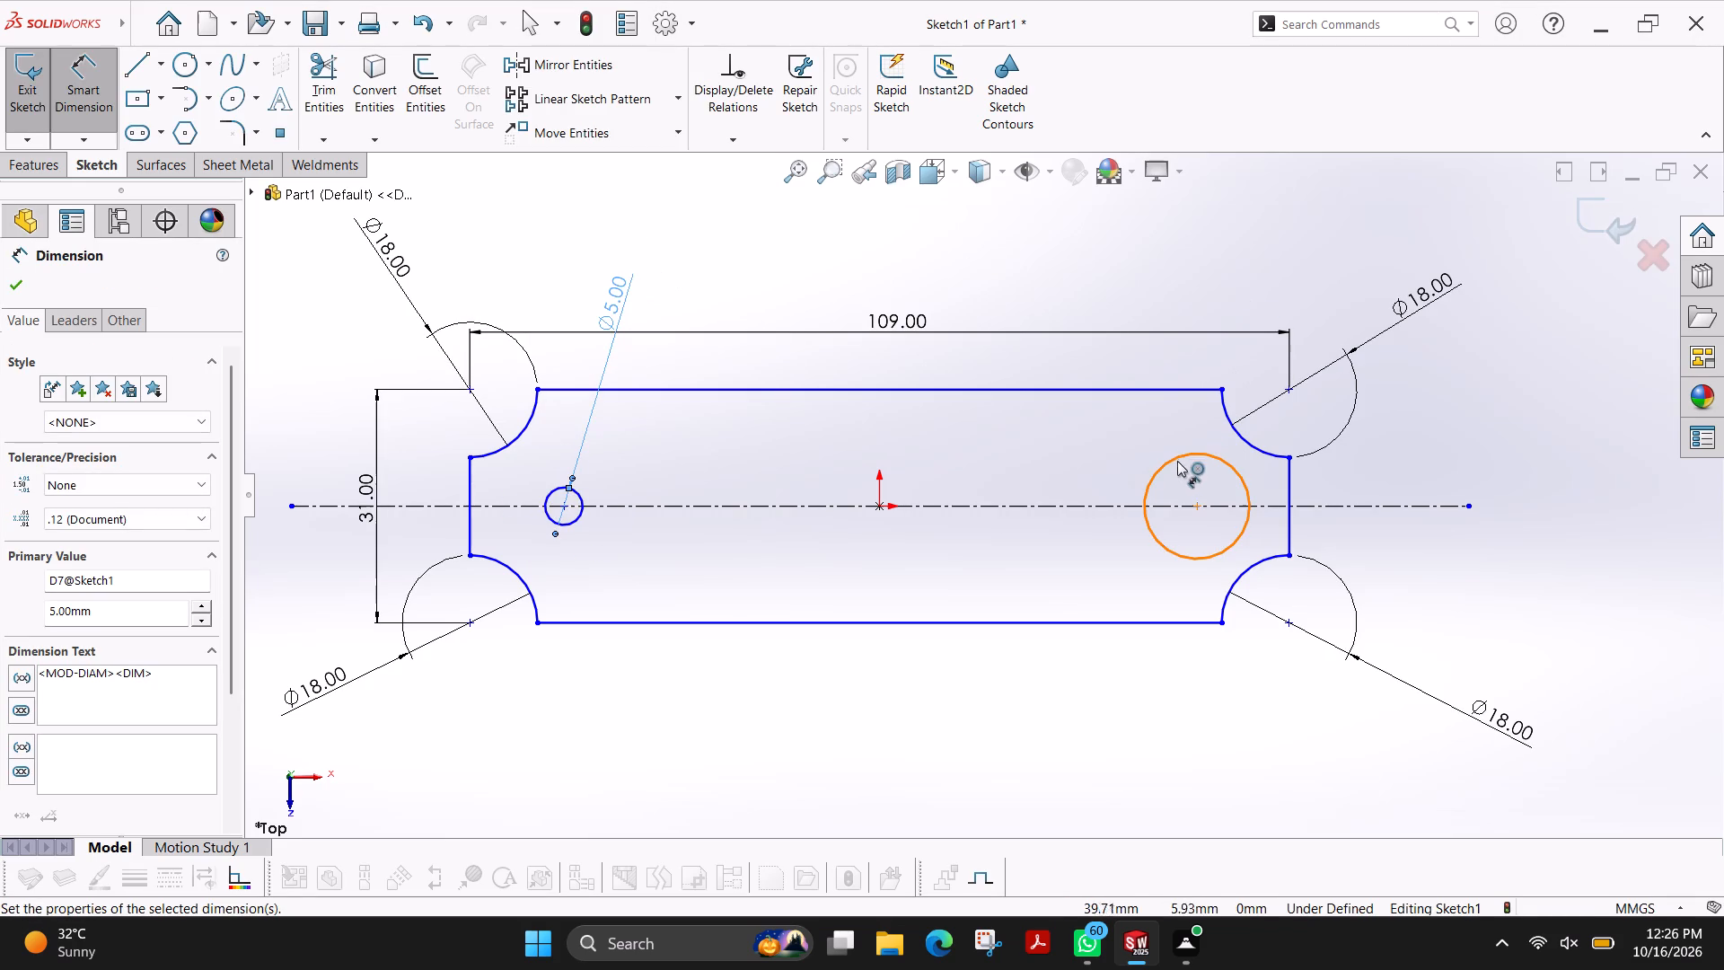
click(1174, 455)
click(1053, 243)
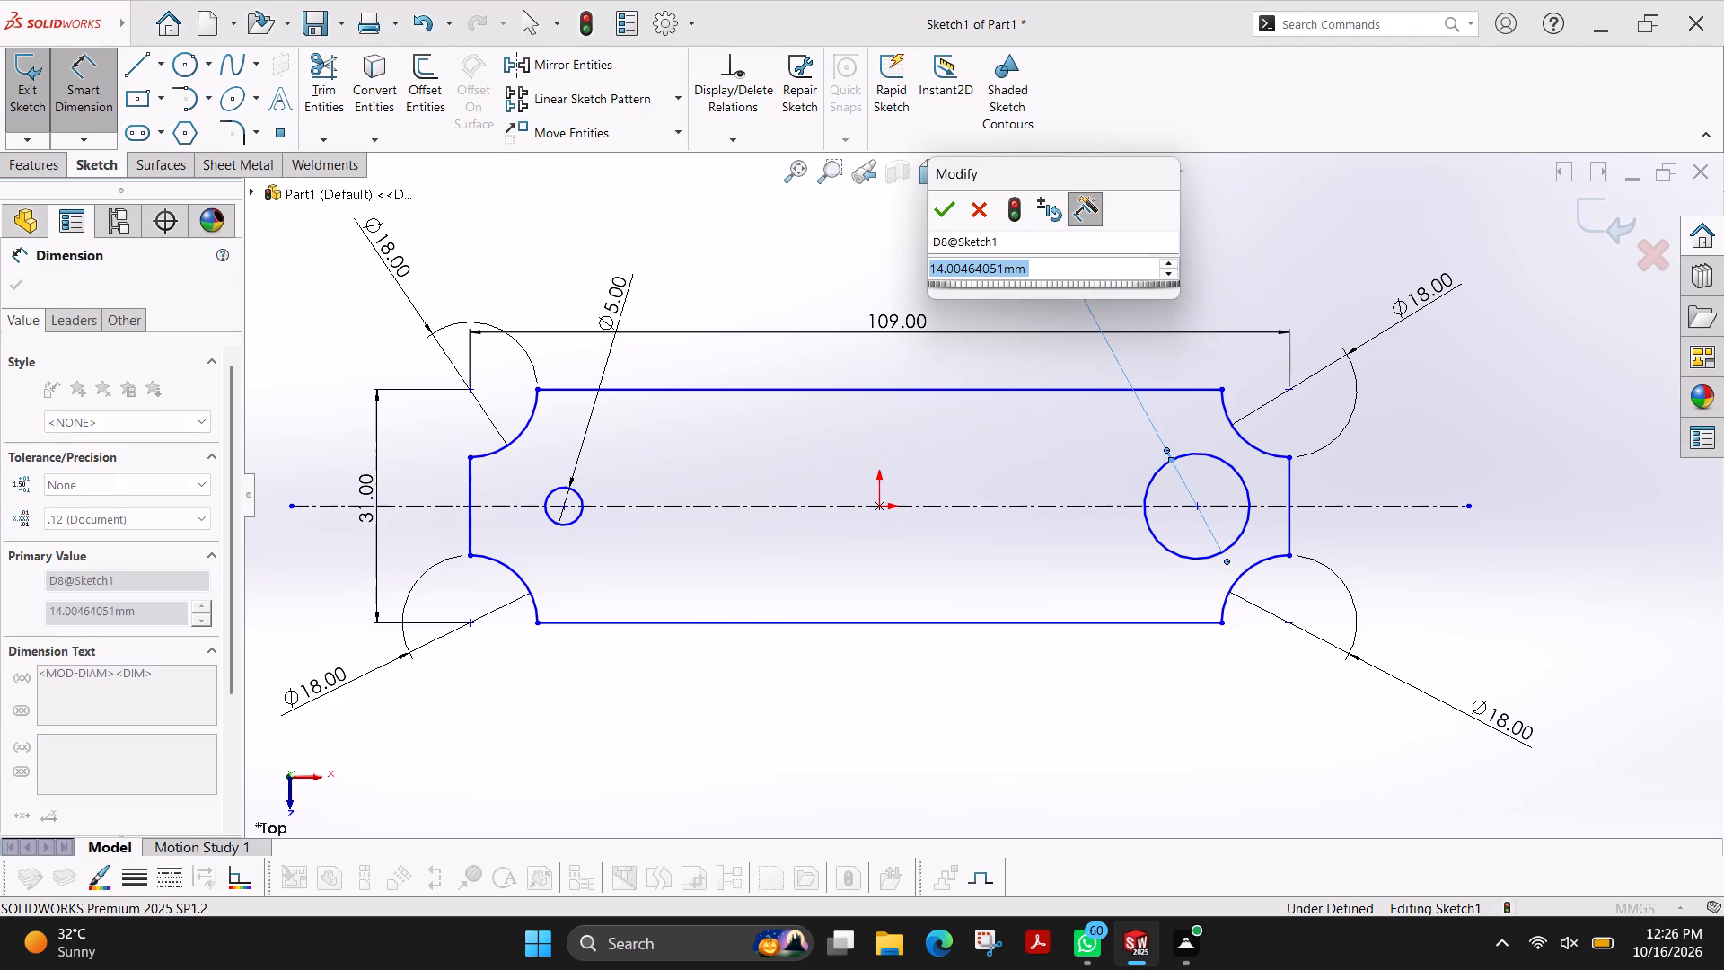
key(5)
key(Return)
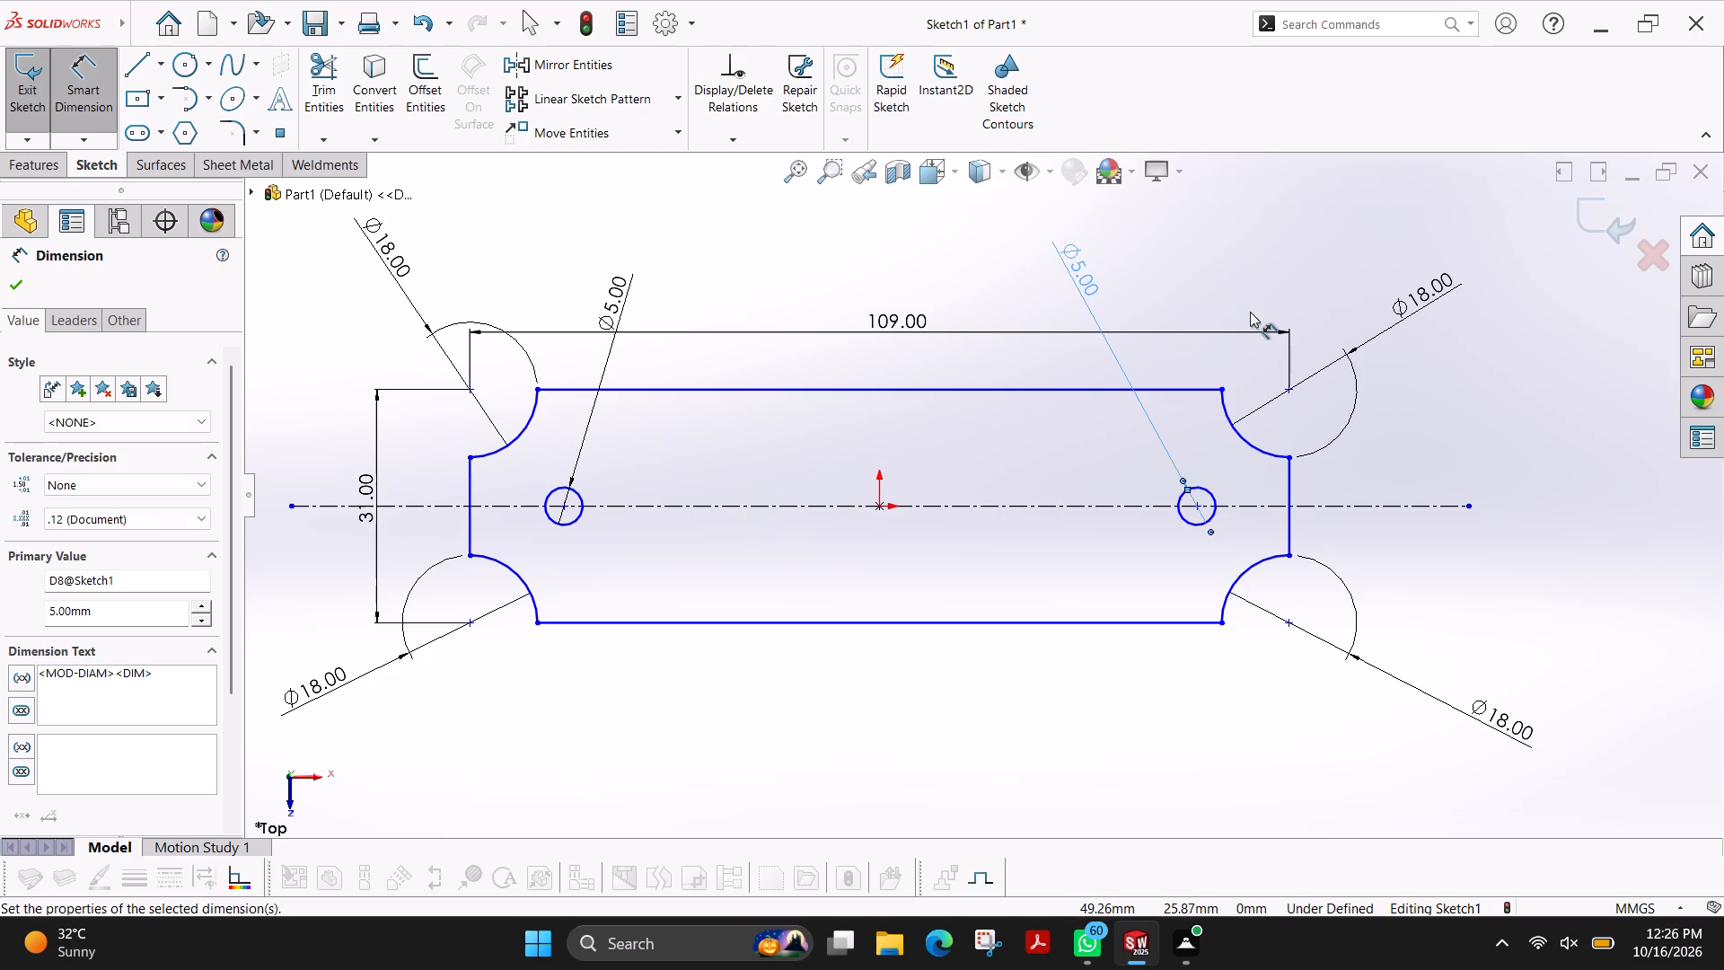
click(24, 294)
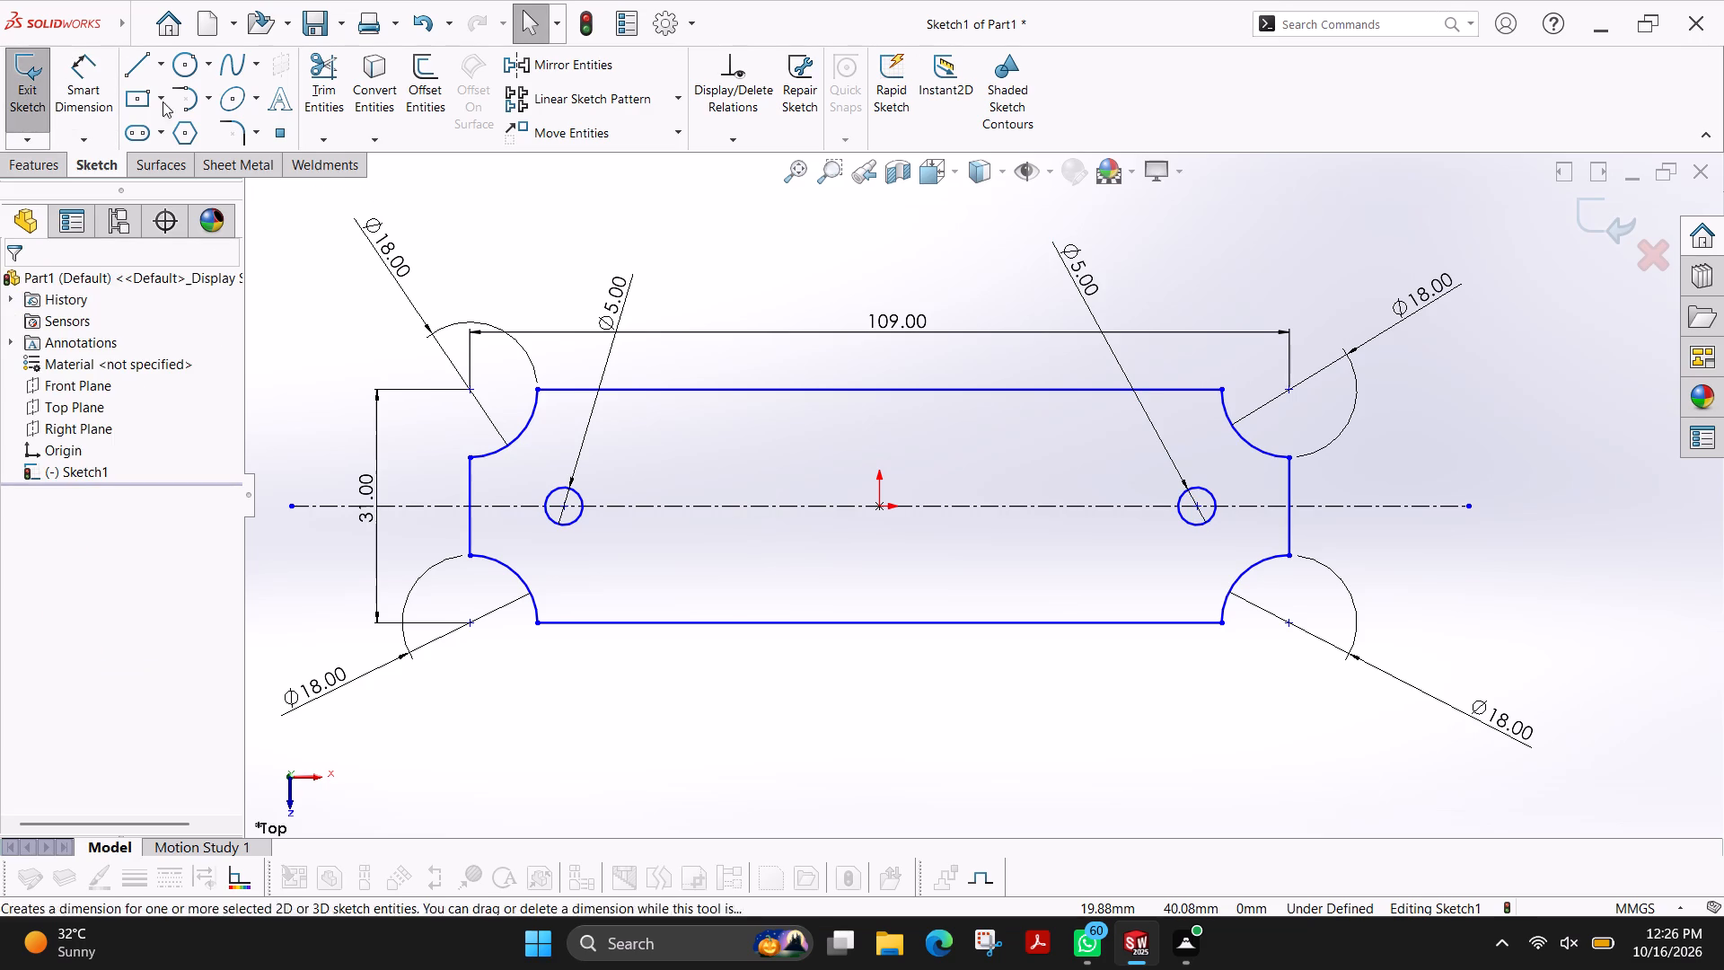
Power-trim the construction centreline everywhere outside the two 5 mm circles, including the ends beyond the plate outline.
click(309, 80)
drag(739, 476, 744, 505)
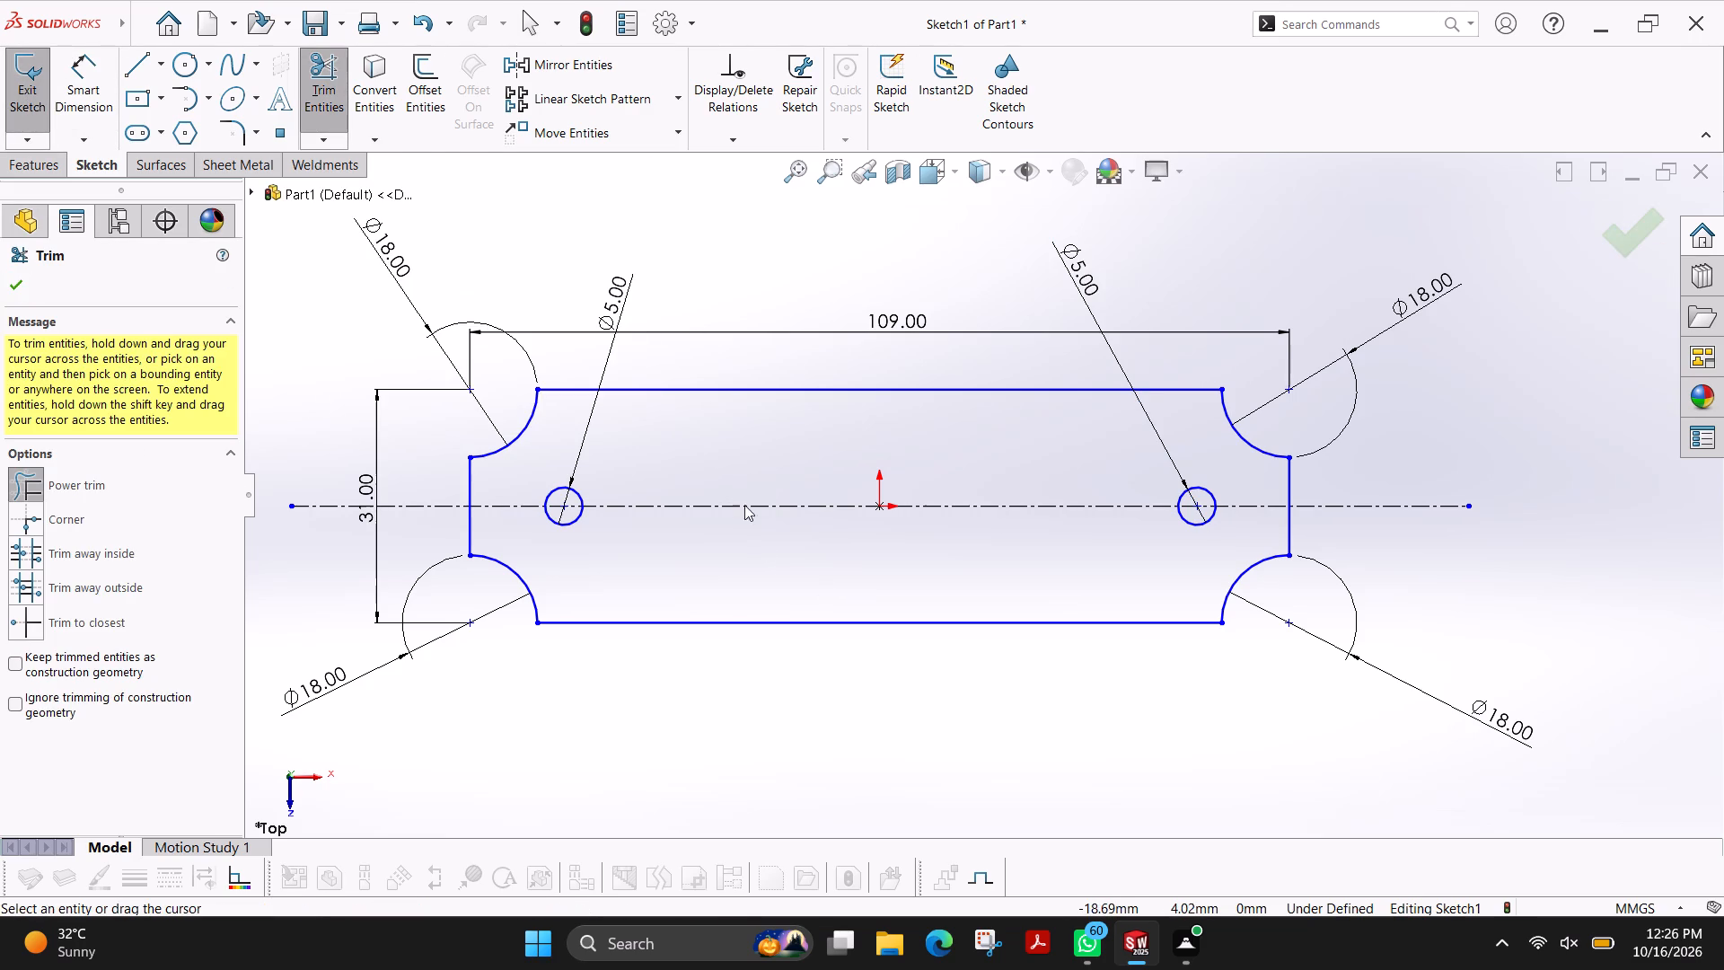
drag(744, 505, 765, 543)
drag(1239, 492, 1241, 514)
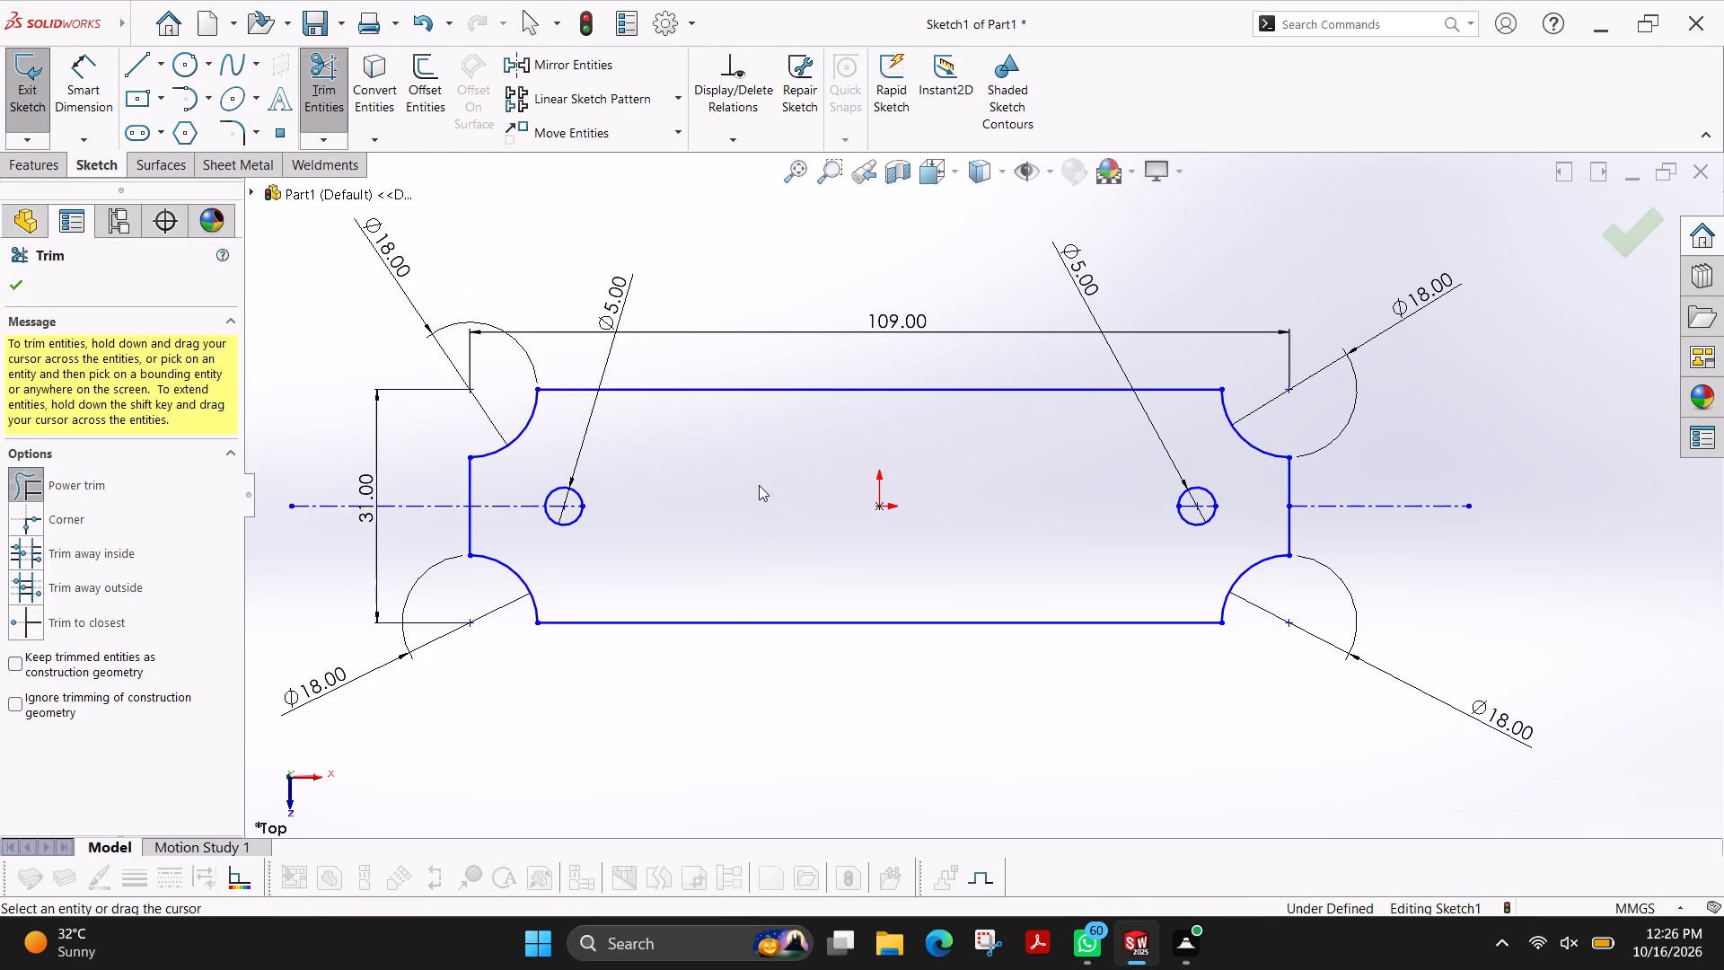
drag(512, 486, 520, 517)
drag(427, 469, 424, 484)
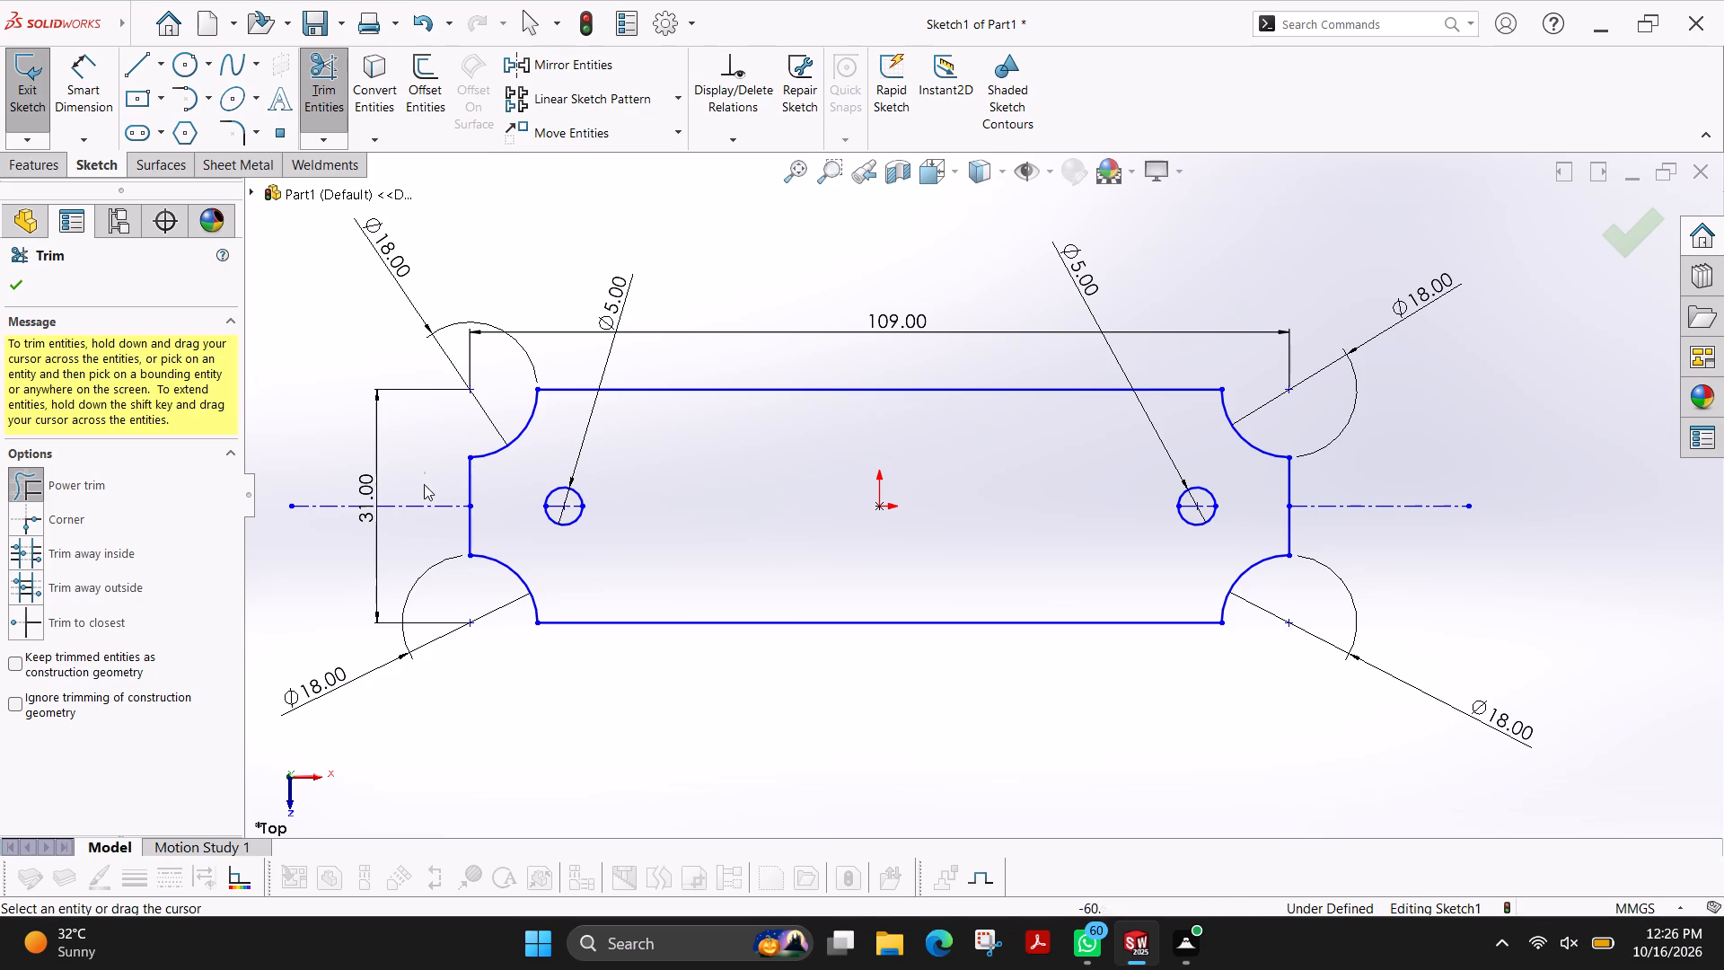
drag(424, 484, 418, 528)
drag(1418, 478, 1422, 557)
Power-trim the remaining construction centreline pieces inside both 5 mm circles.
scroll(1199, 489, down, 6)
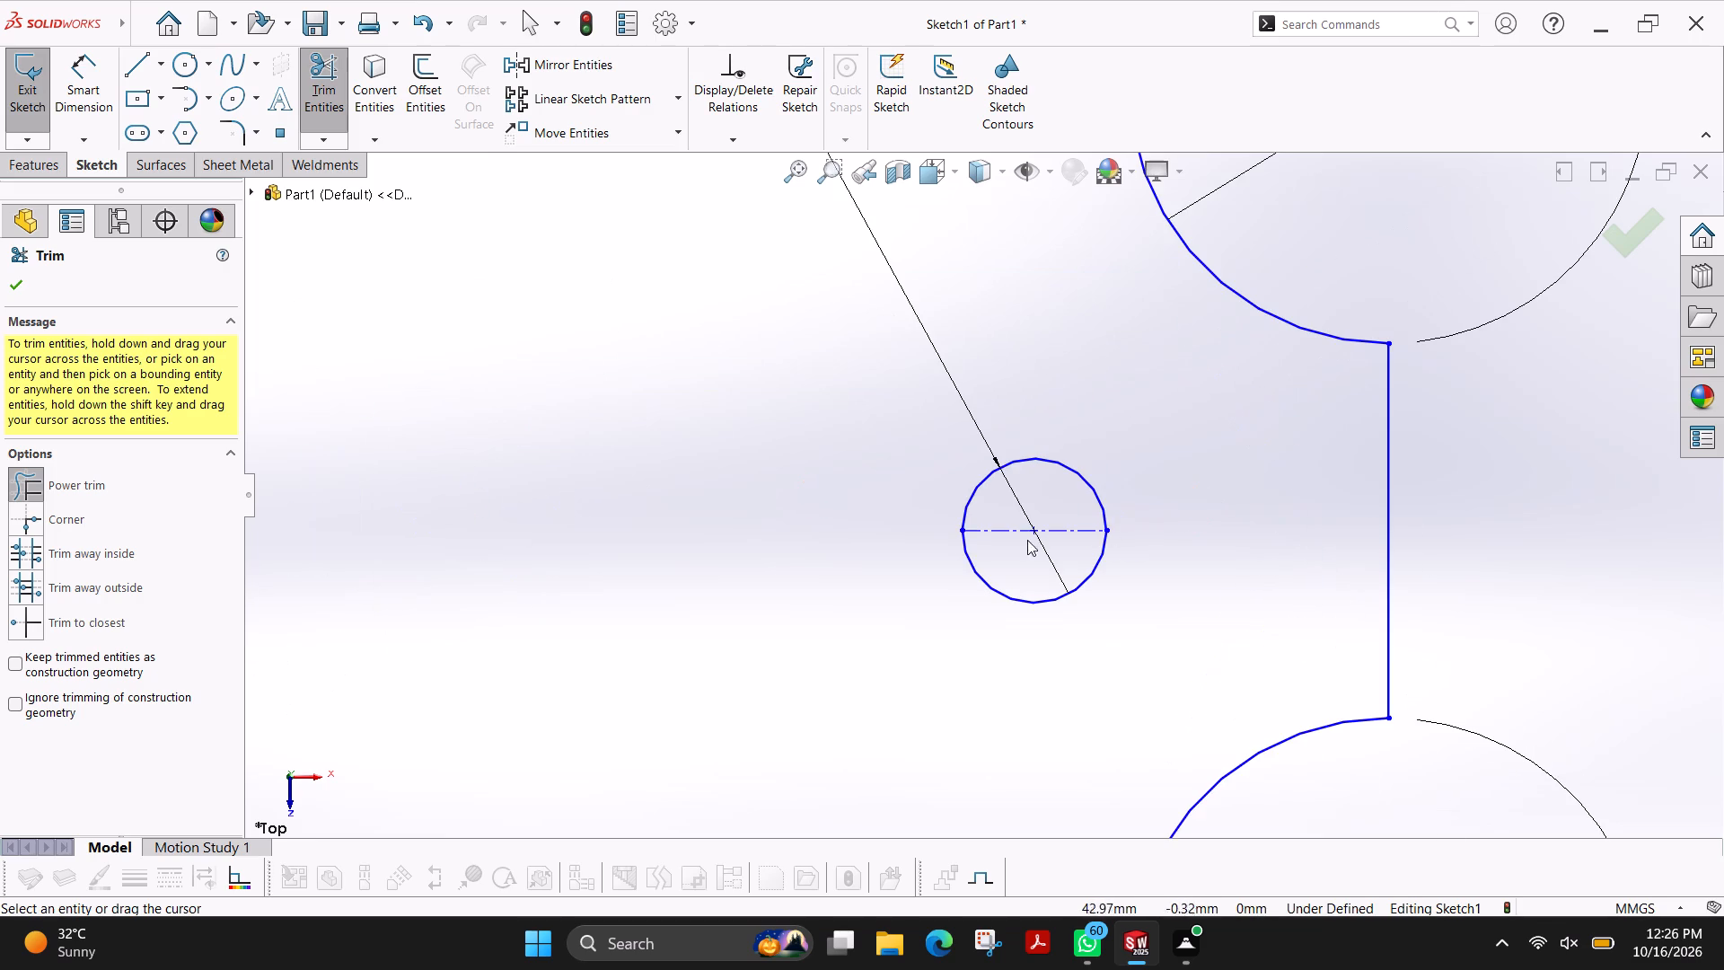
drag(1047, 505, 1039, 551)
scroll(864, 533, up, 5)
scroll(575, 509, up, 2)
scroll(483, 495, down, 3)
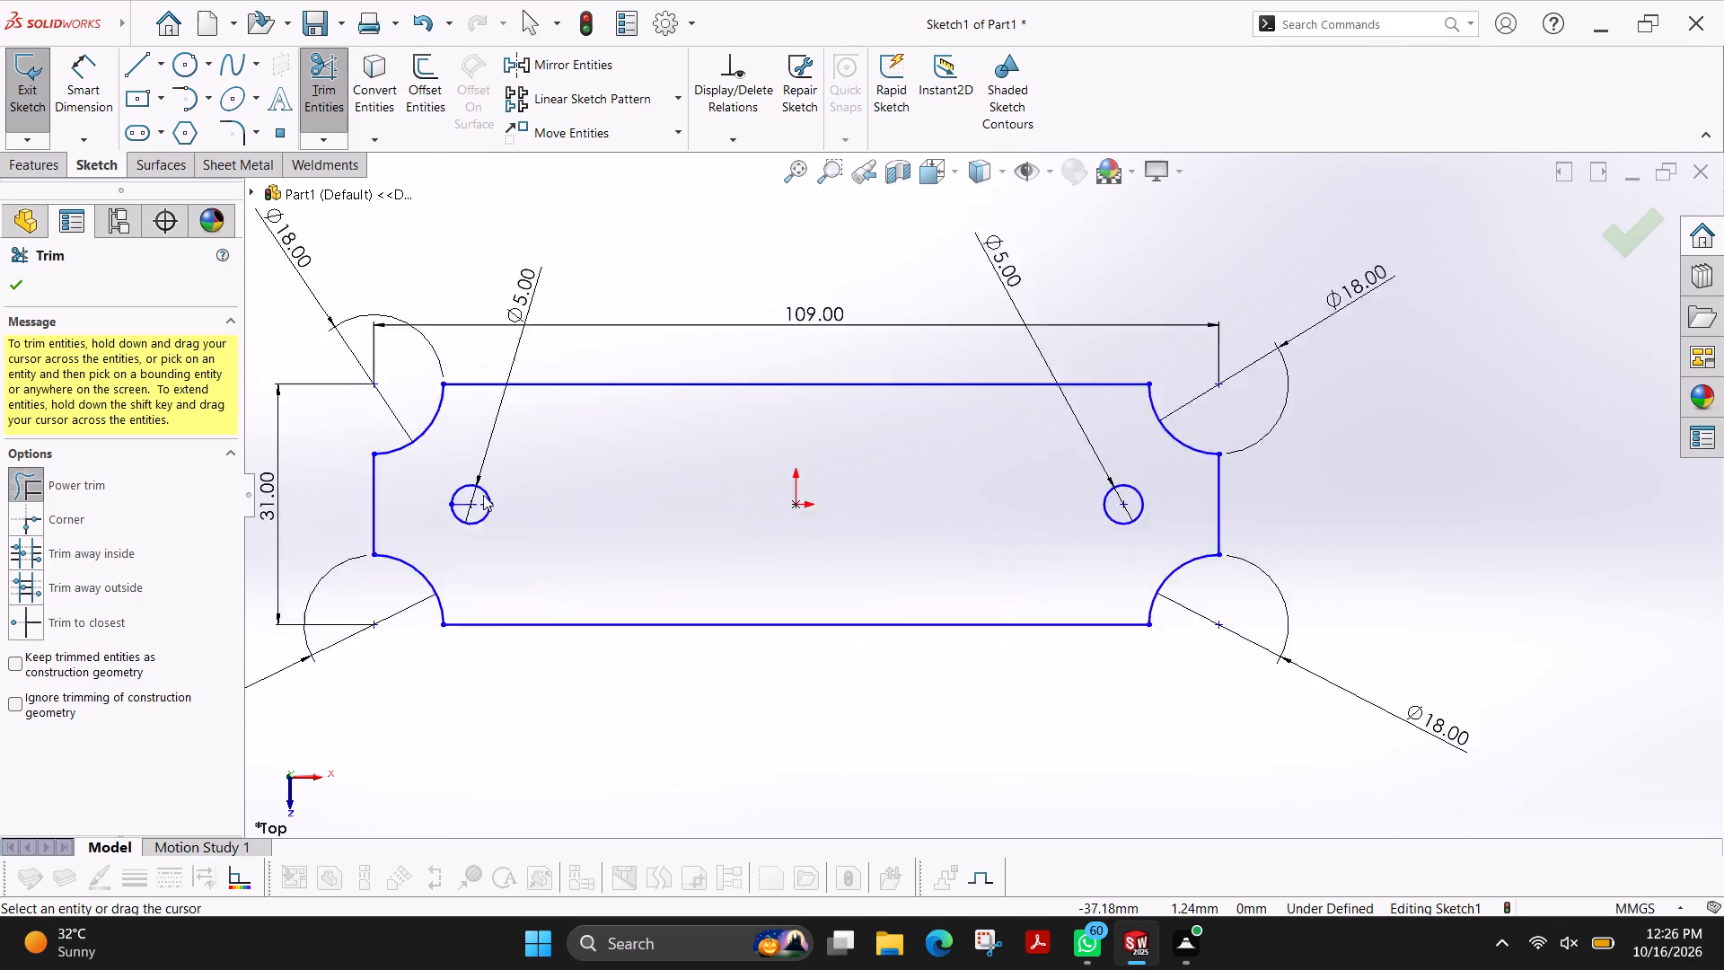
scroll(483, 495, down, 2)
drag(534, 502, 572, 538)
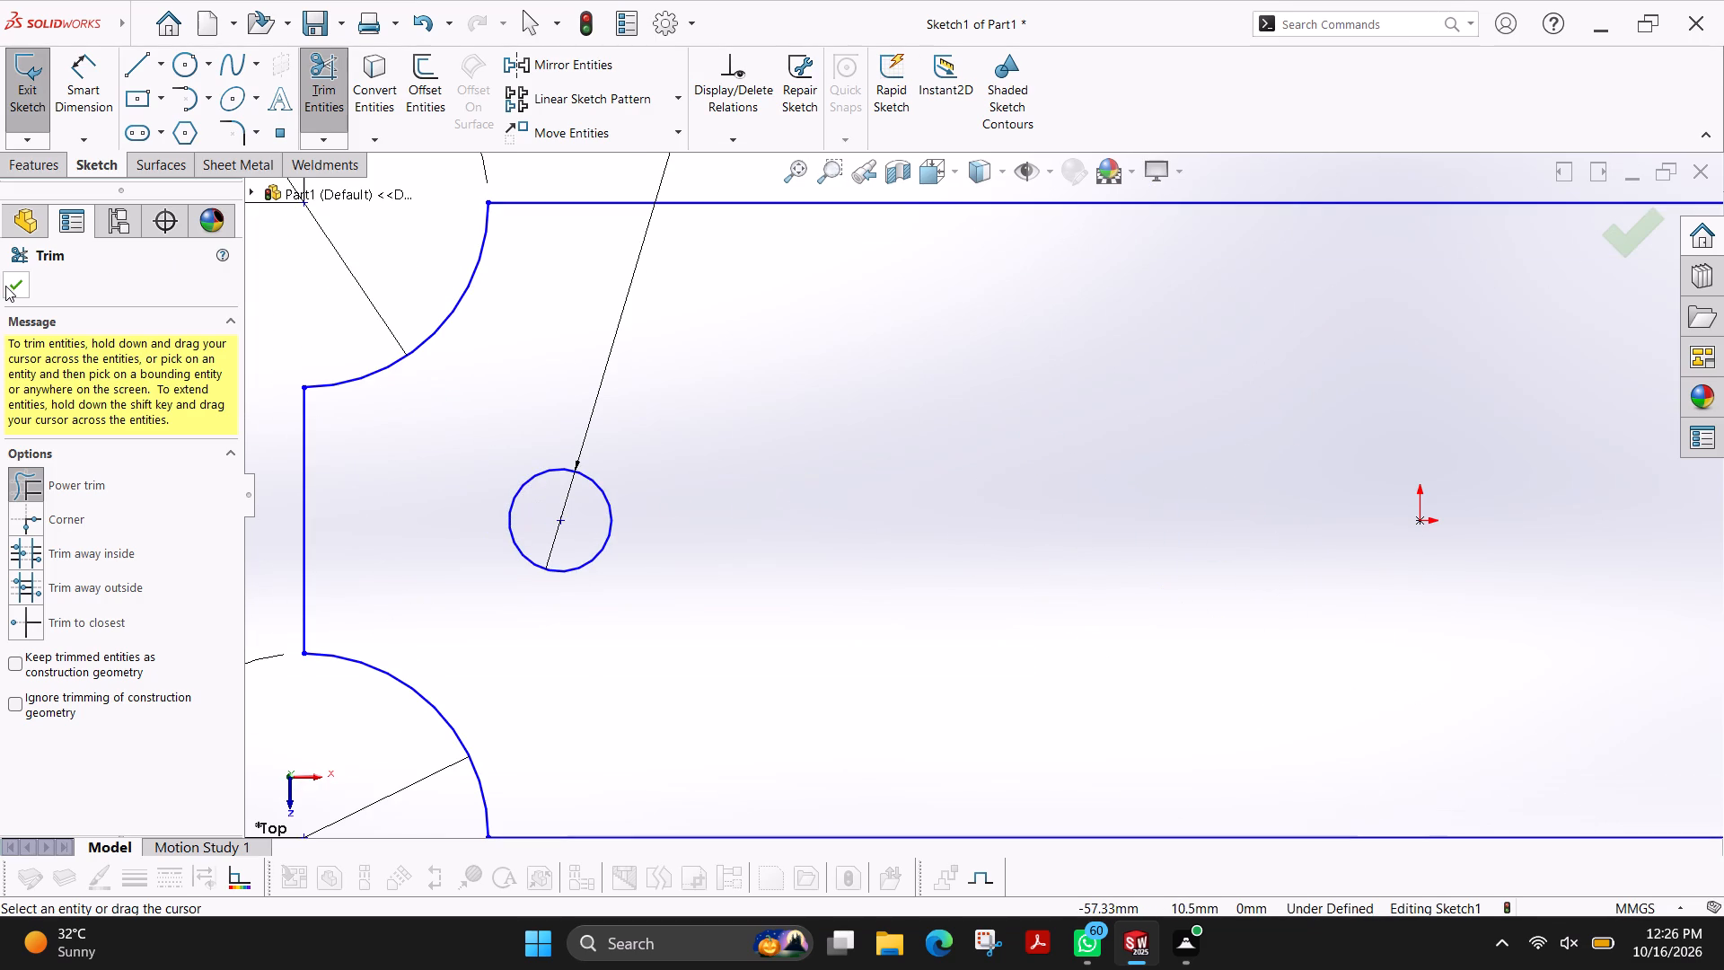
click(5, 287)
Extrude the profile with its two holes as a blind boss 1.5 mm deep, with the direction reversed.
click(41, 165)
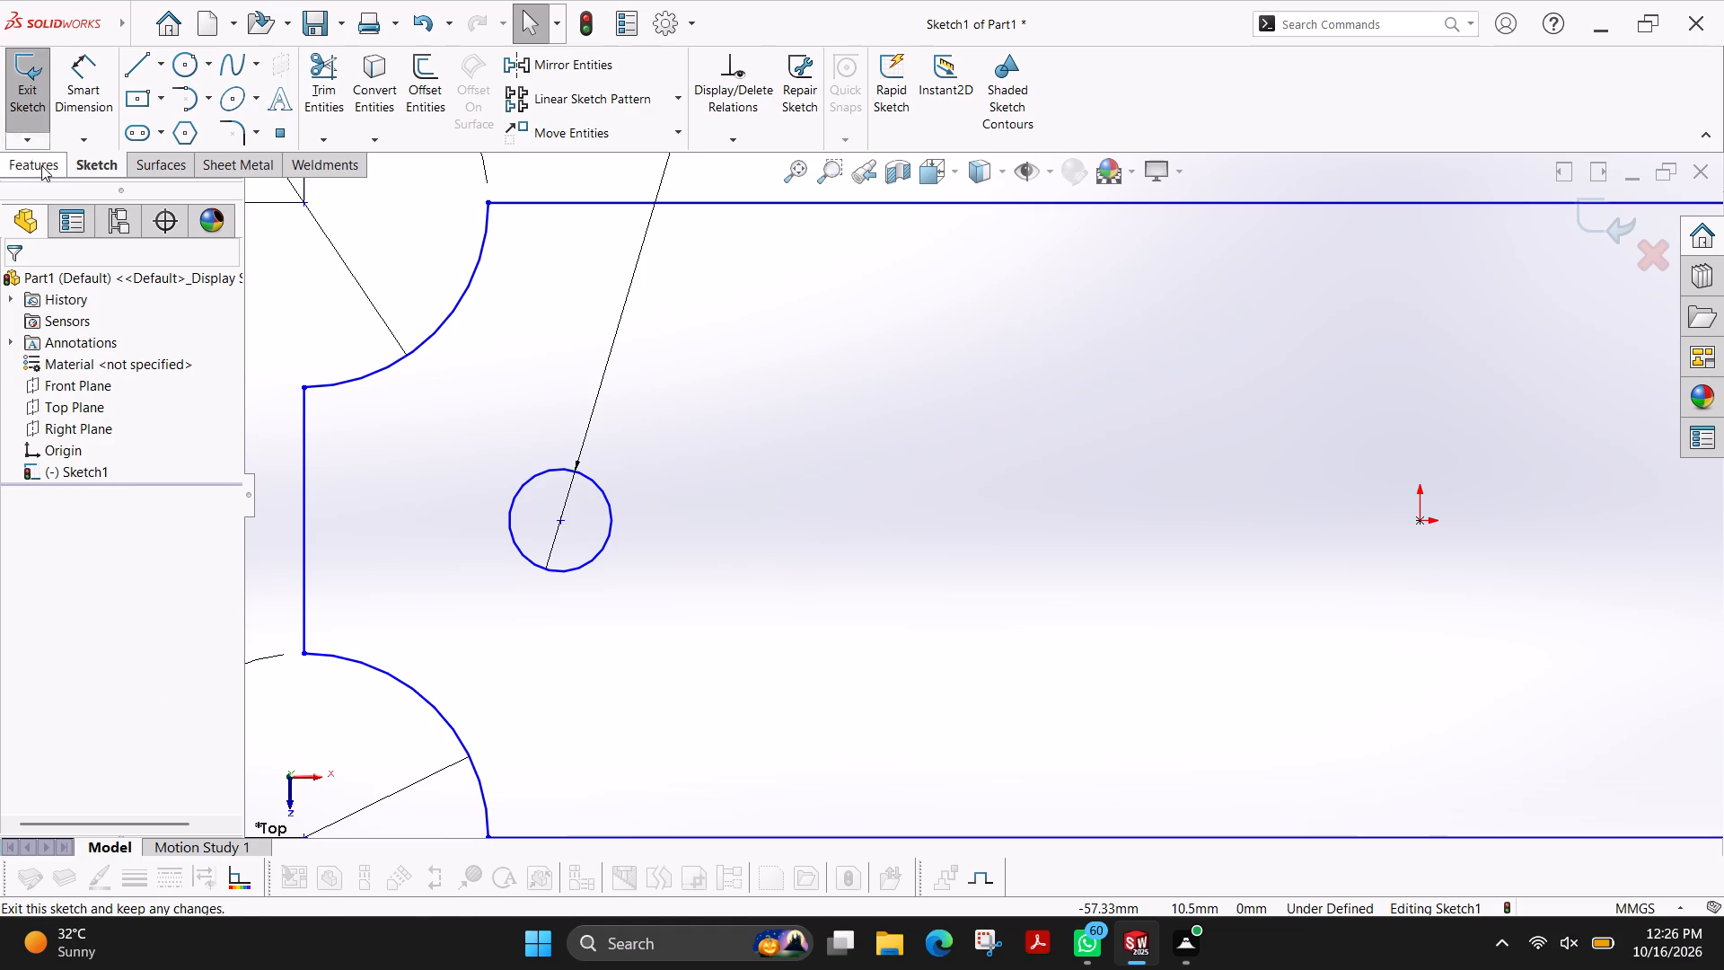
click(36, 80)
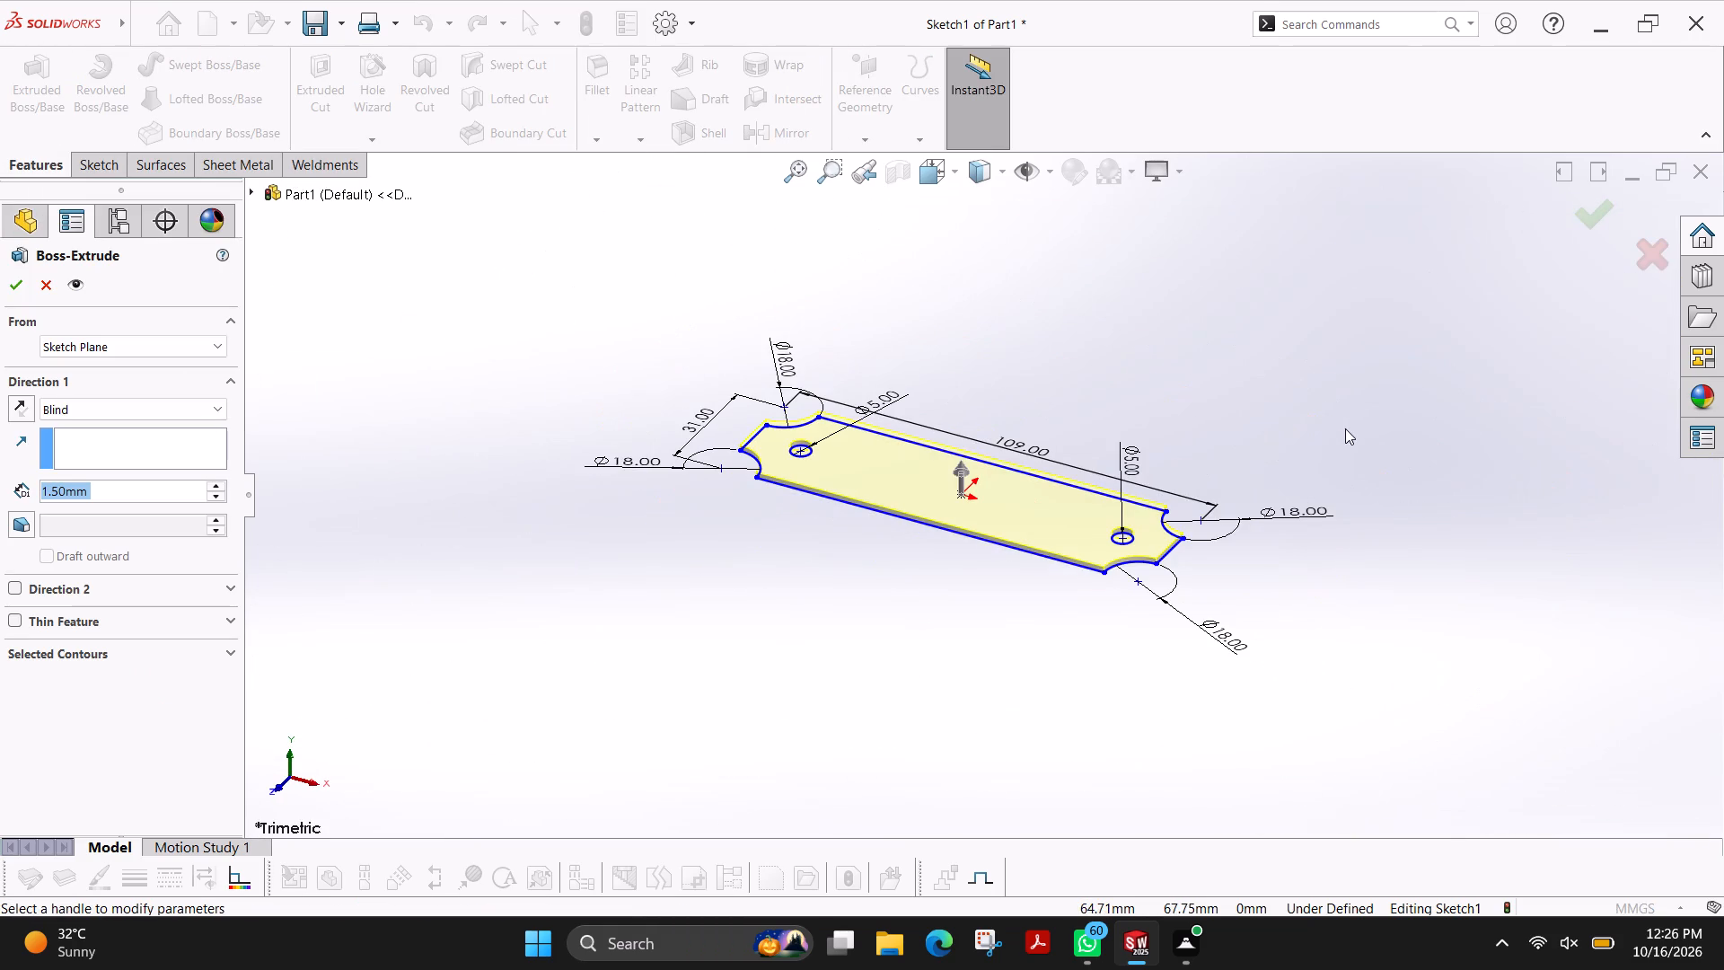
click(8, 405)
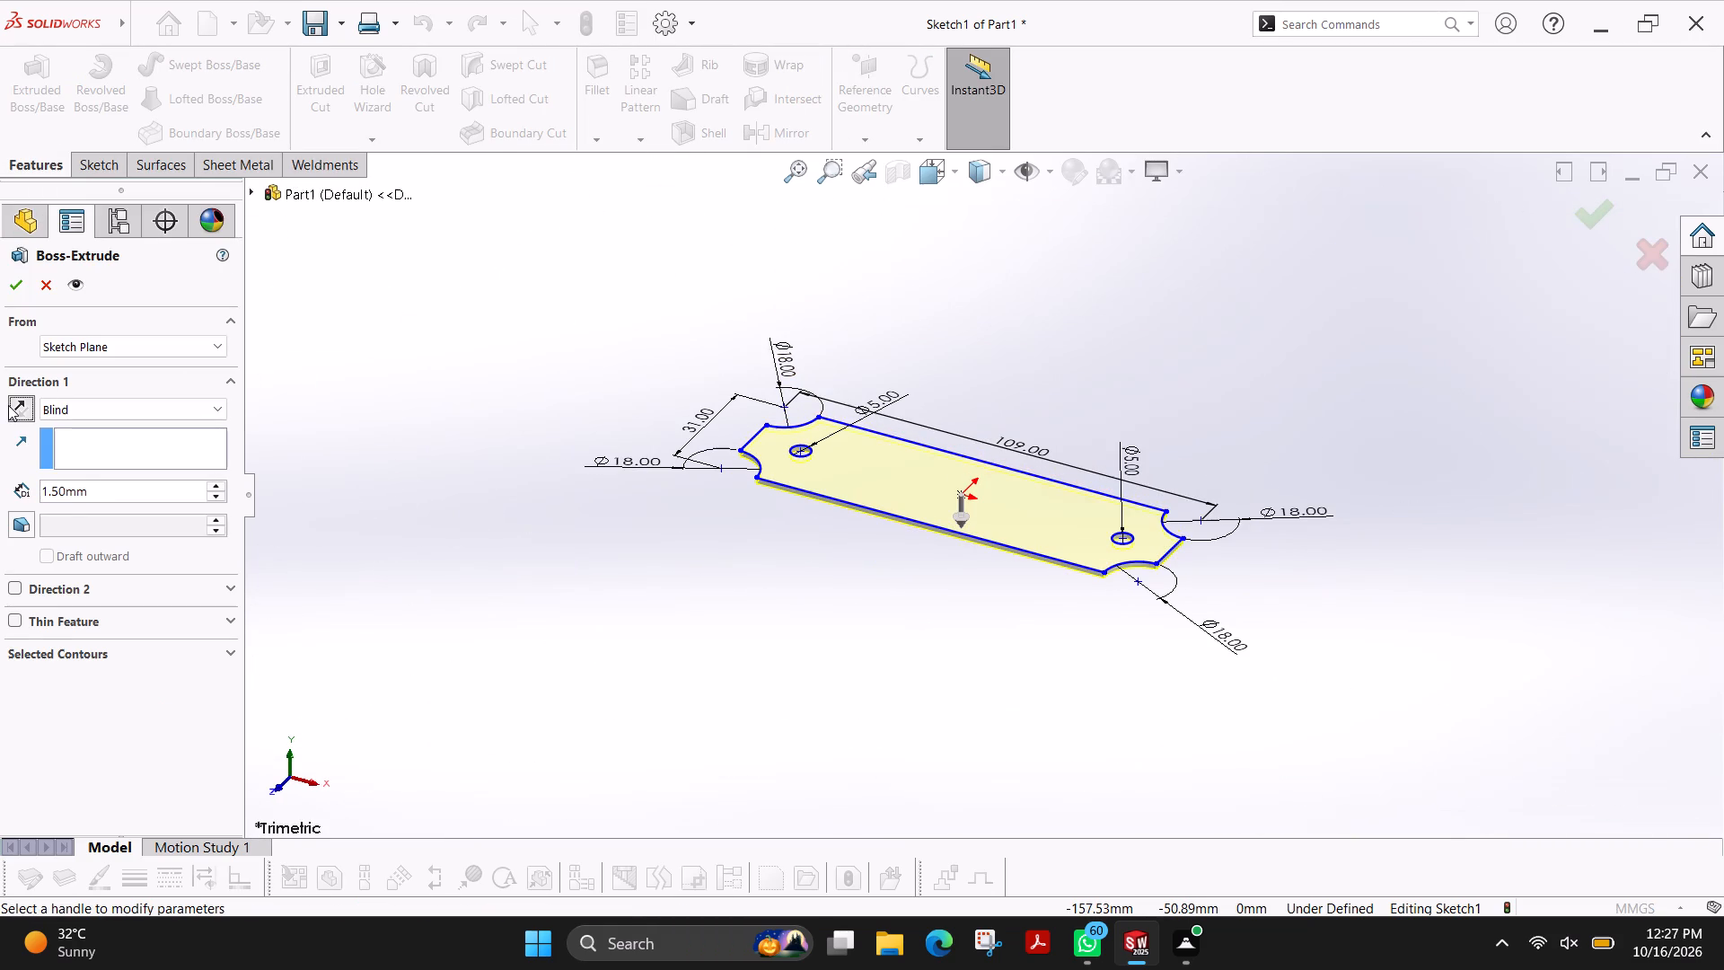
click(22, 279)
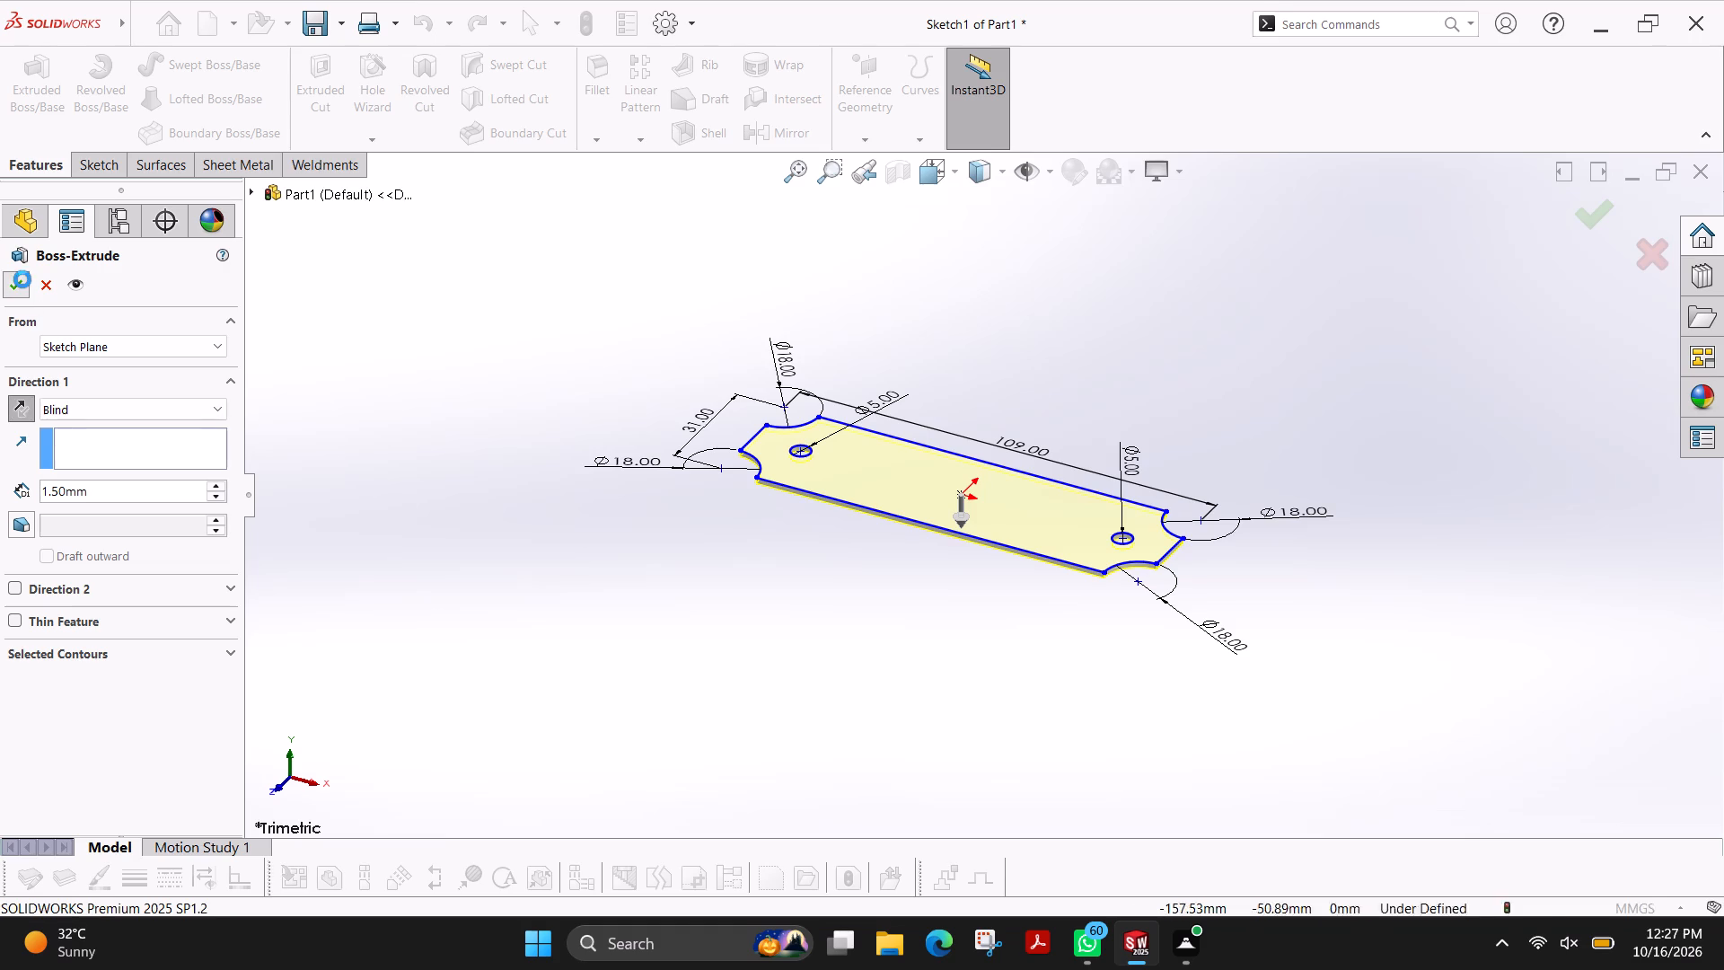
key(Escape)
Open a new sketch on the plate's large top face.
scroll(987, 499, down, 2)
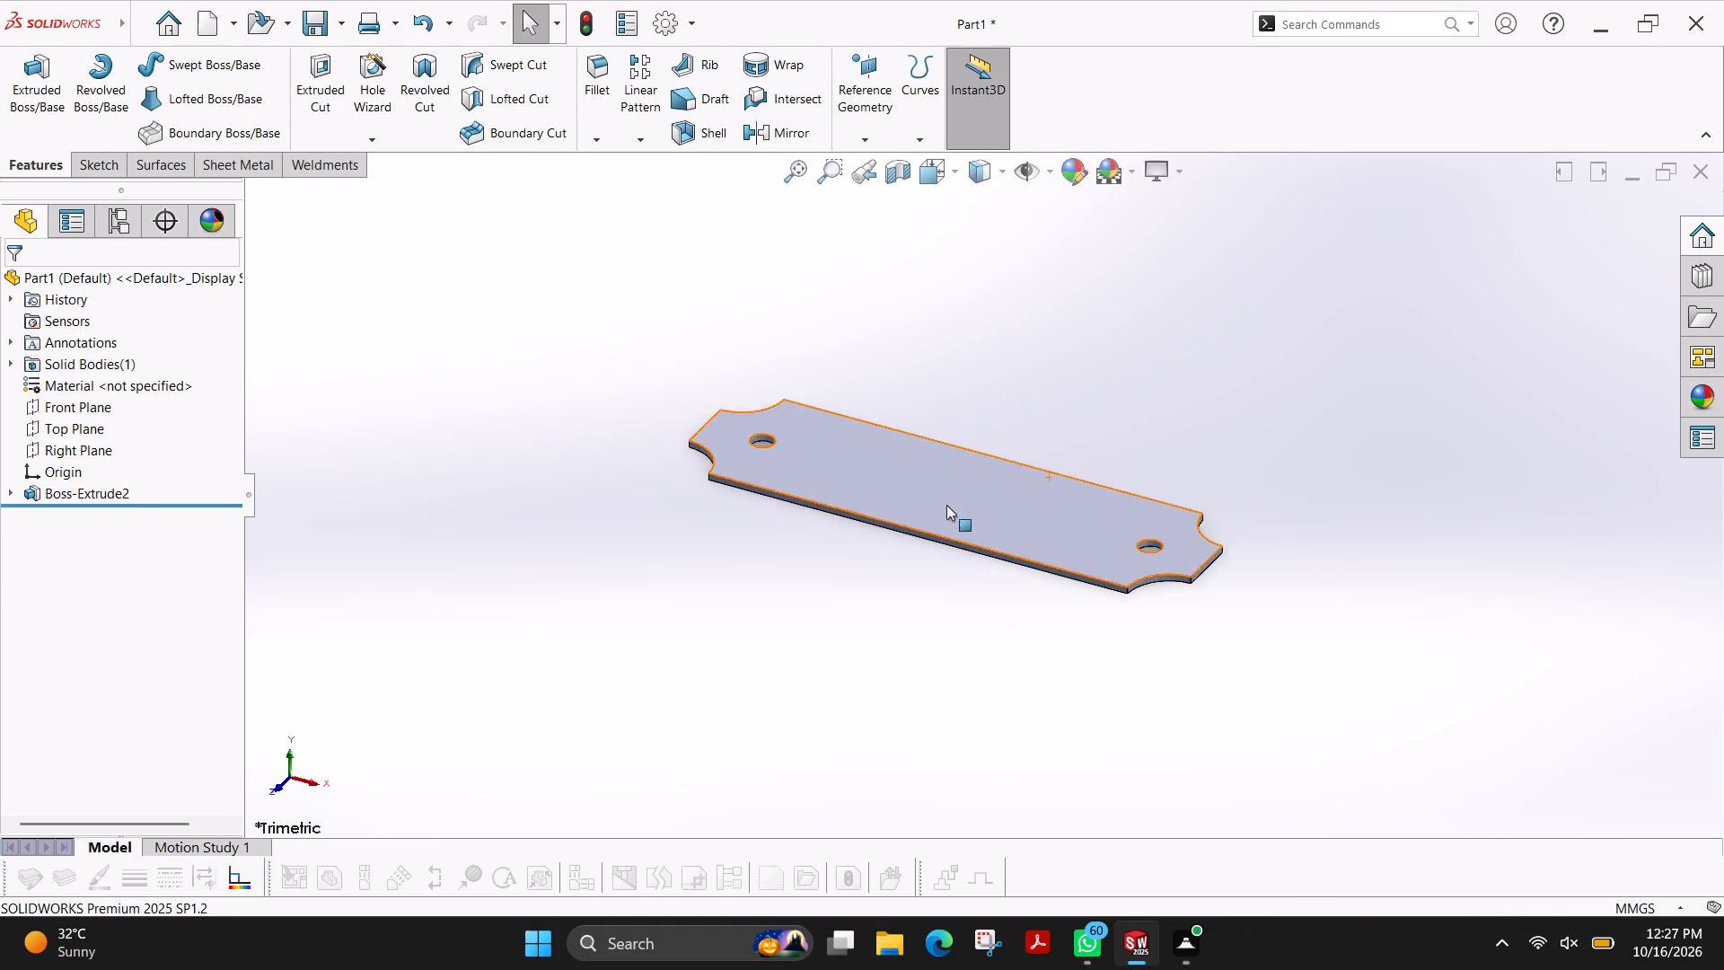
scroll(946, 505, down, 1)
scroll(747, 446, down, 1)
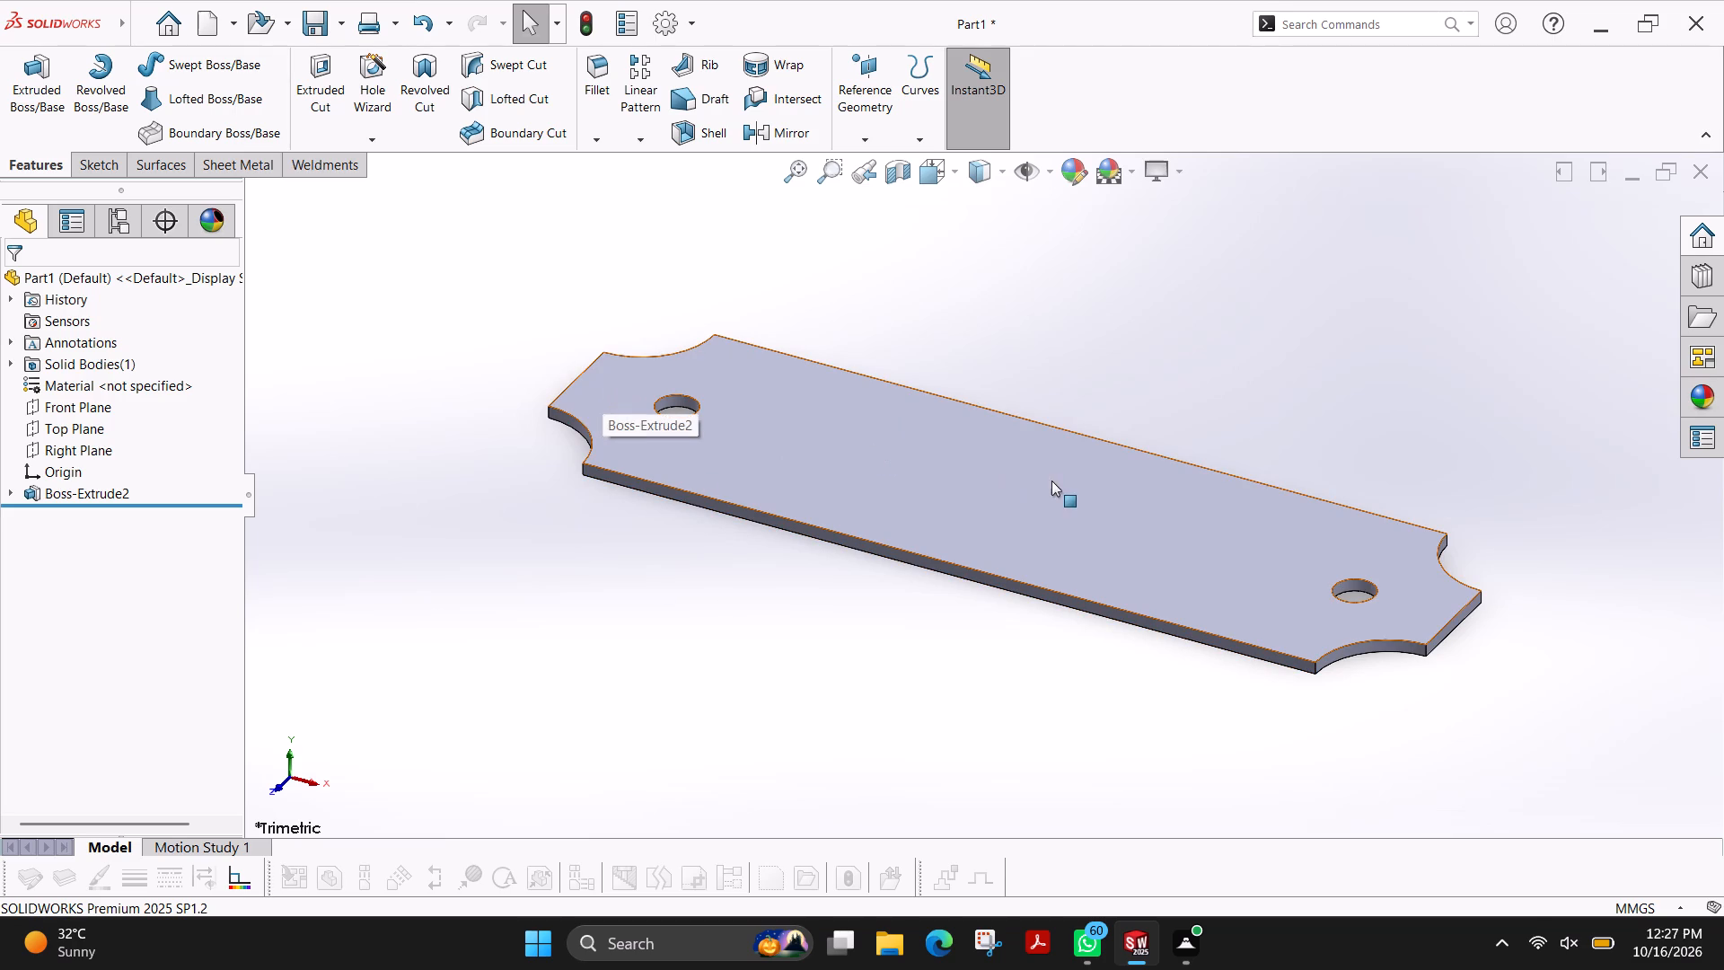
click(960, 455)
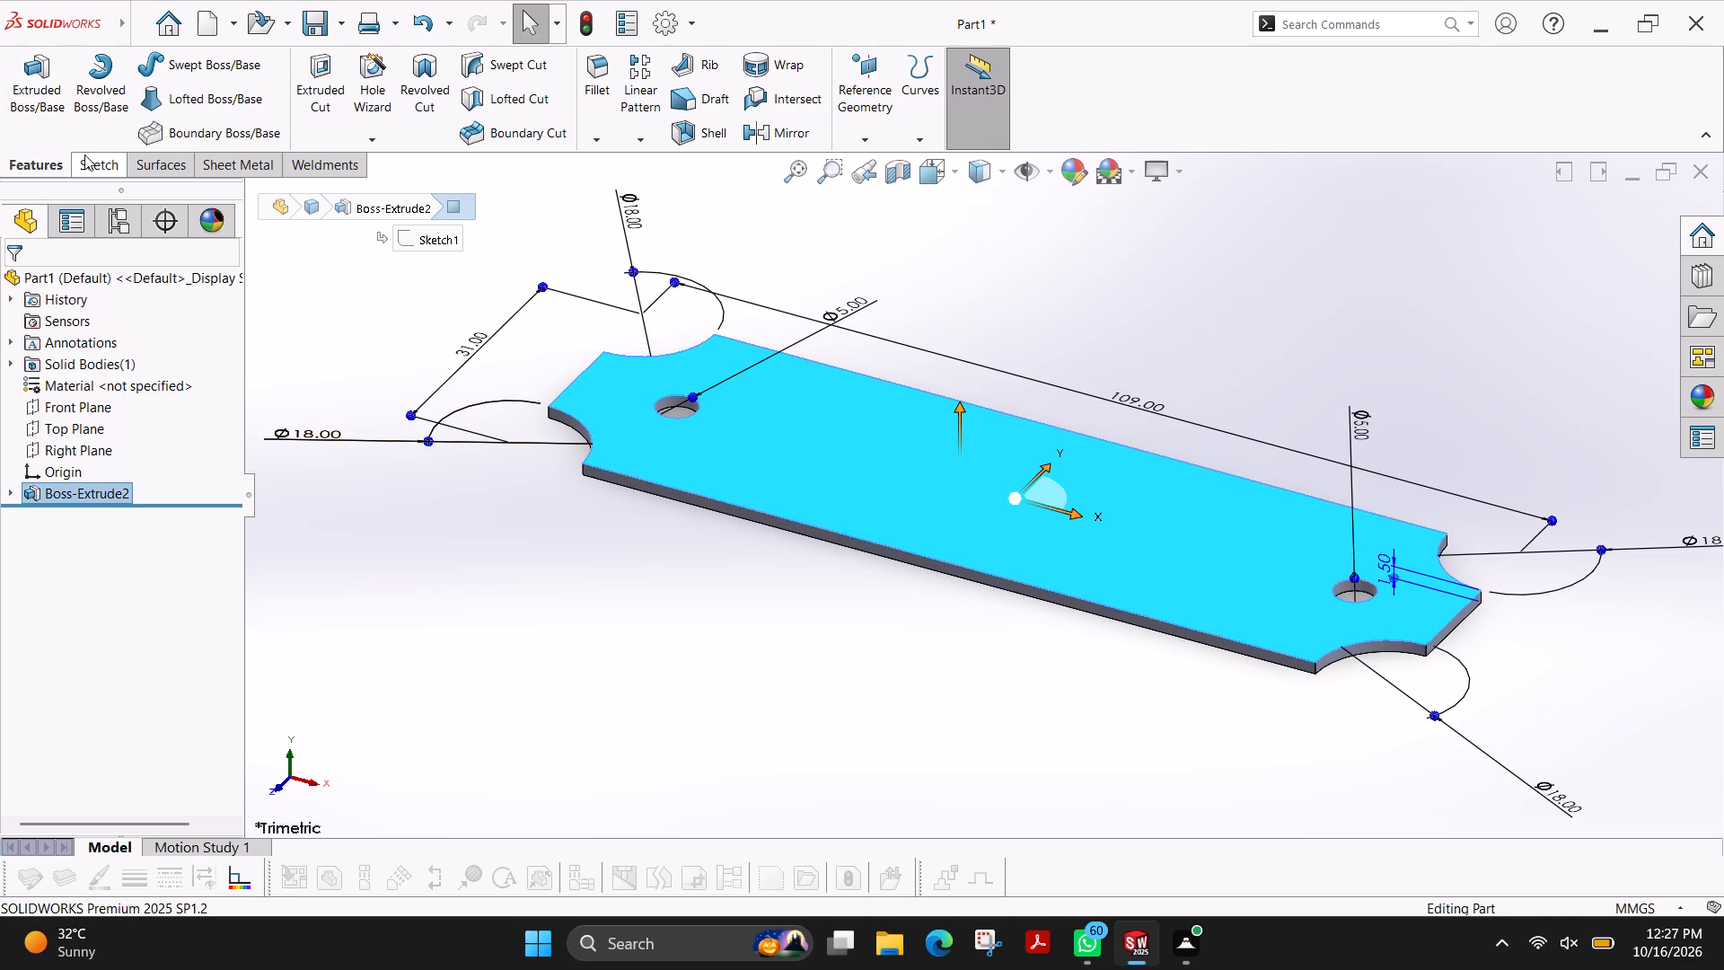
click(101, 162)
click(25, 67)
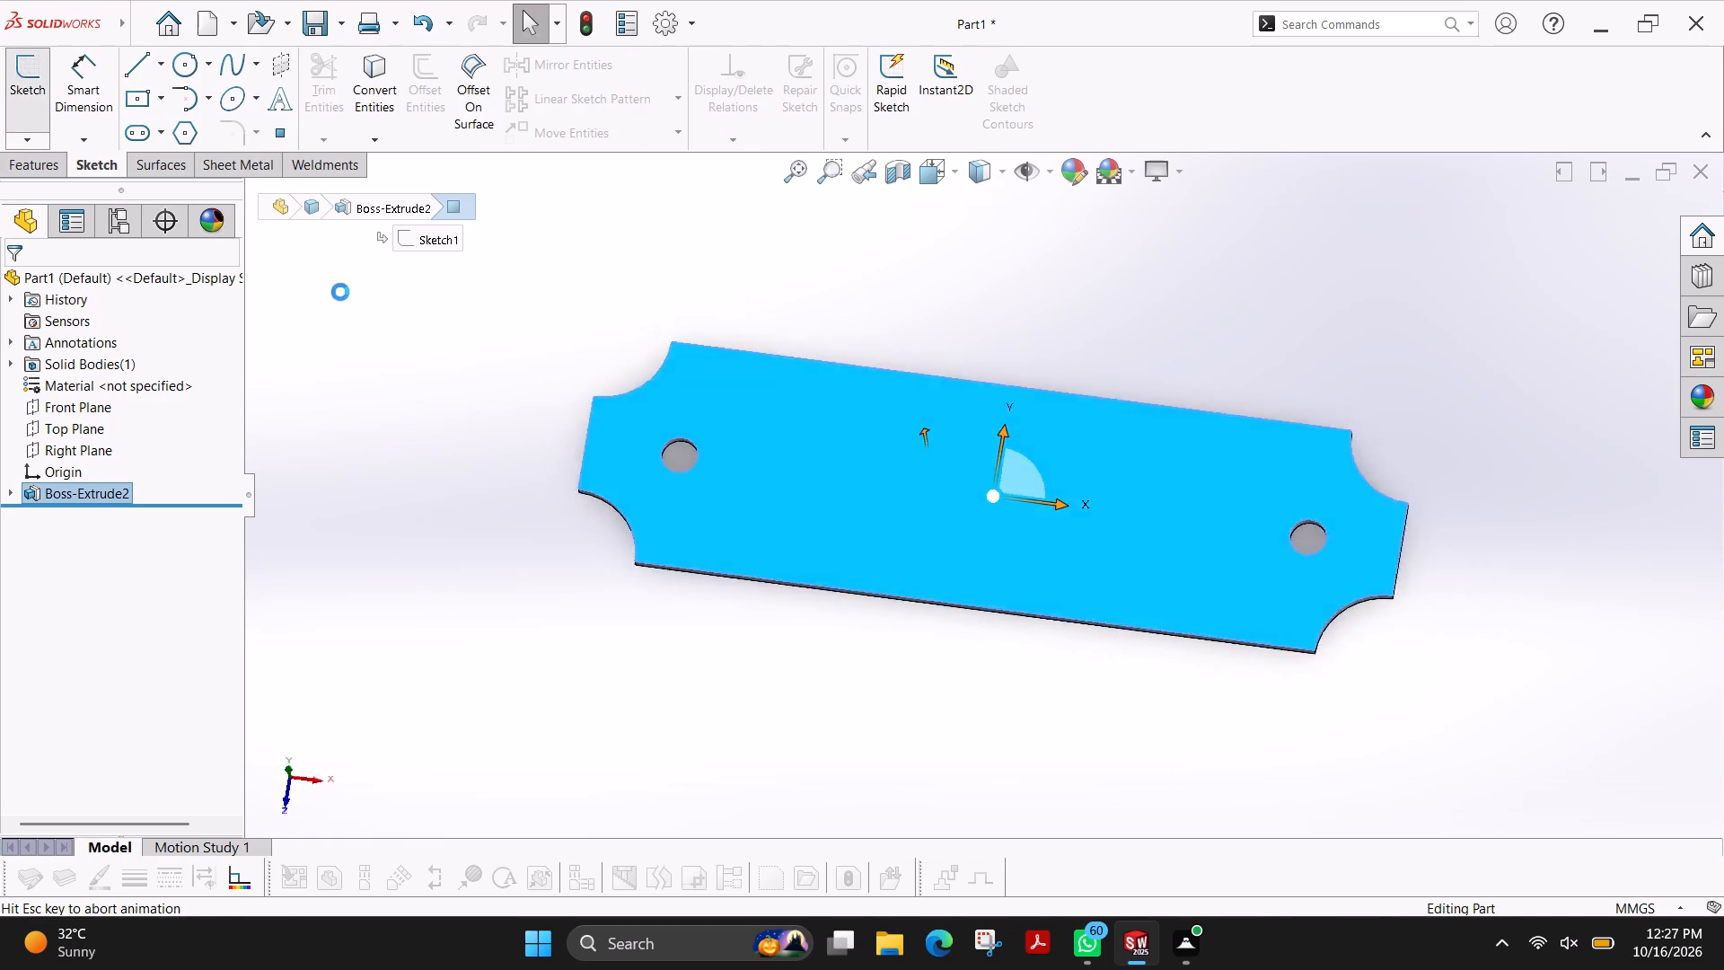
key(Escape)
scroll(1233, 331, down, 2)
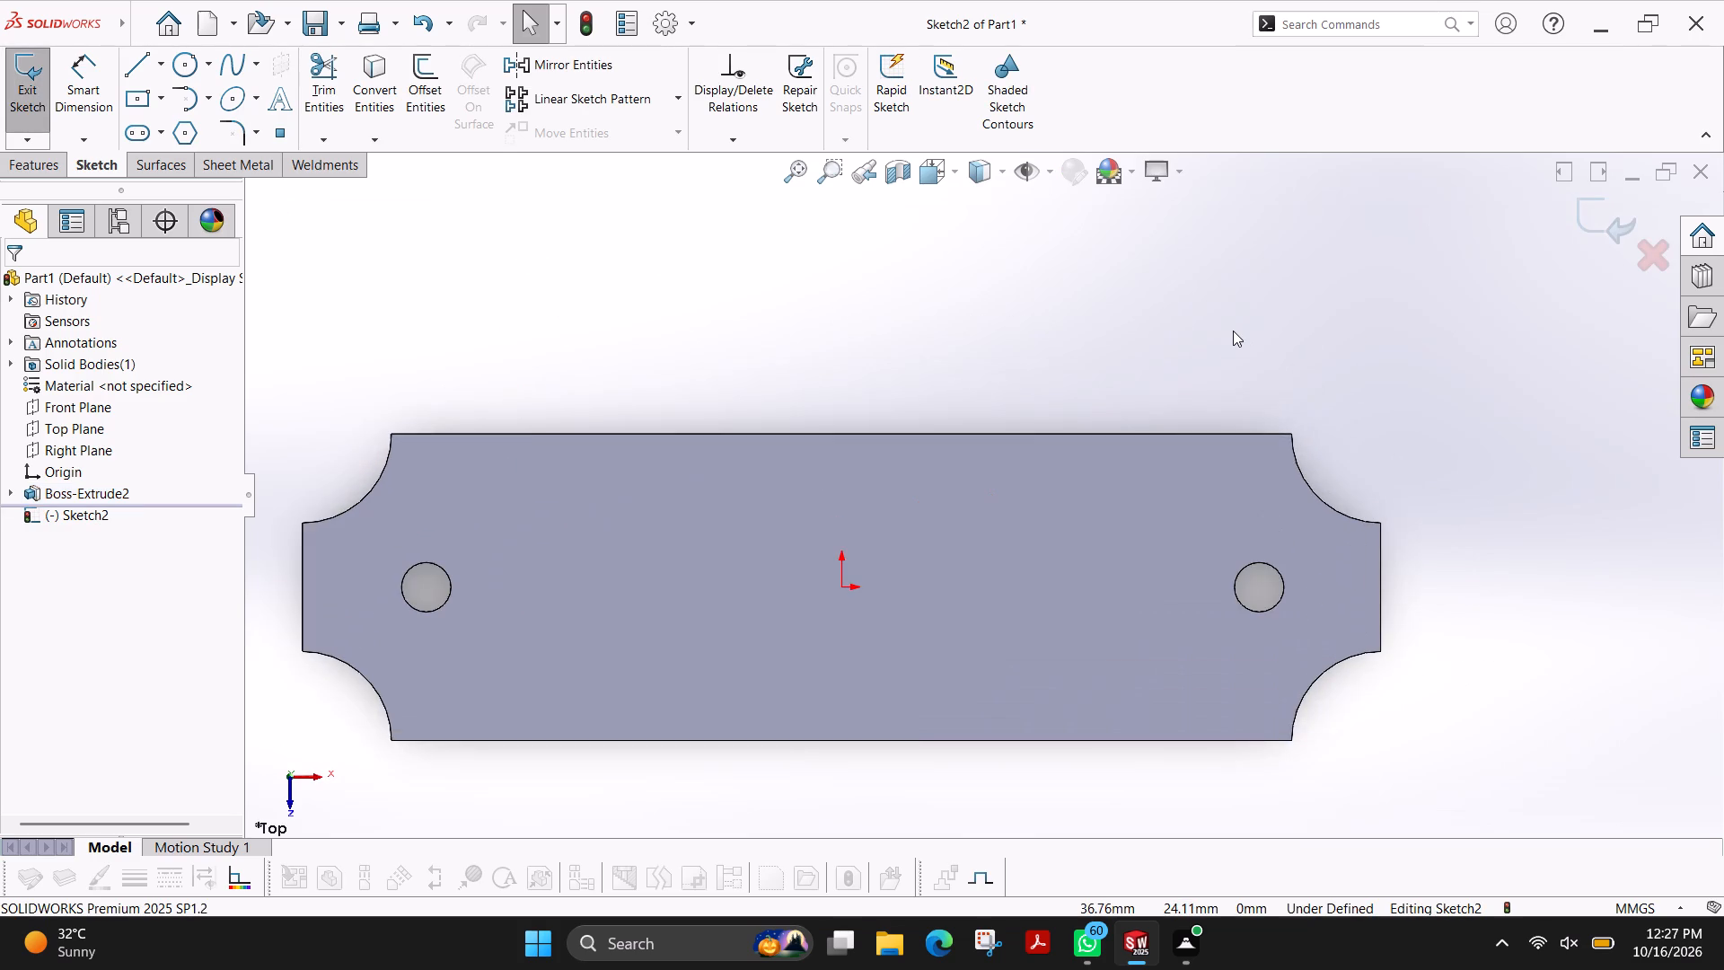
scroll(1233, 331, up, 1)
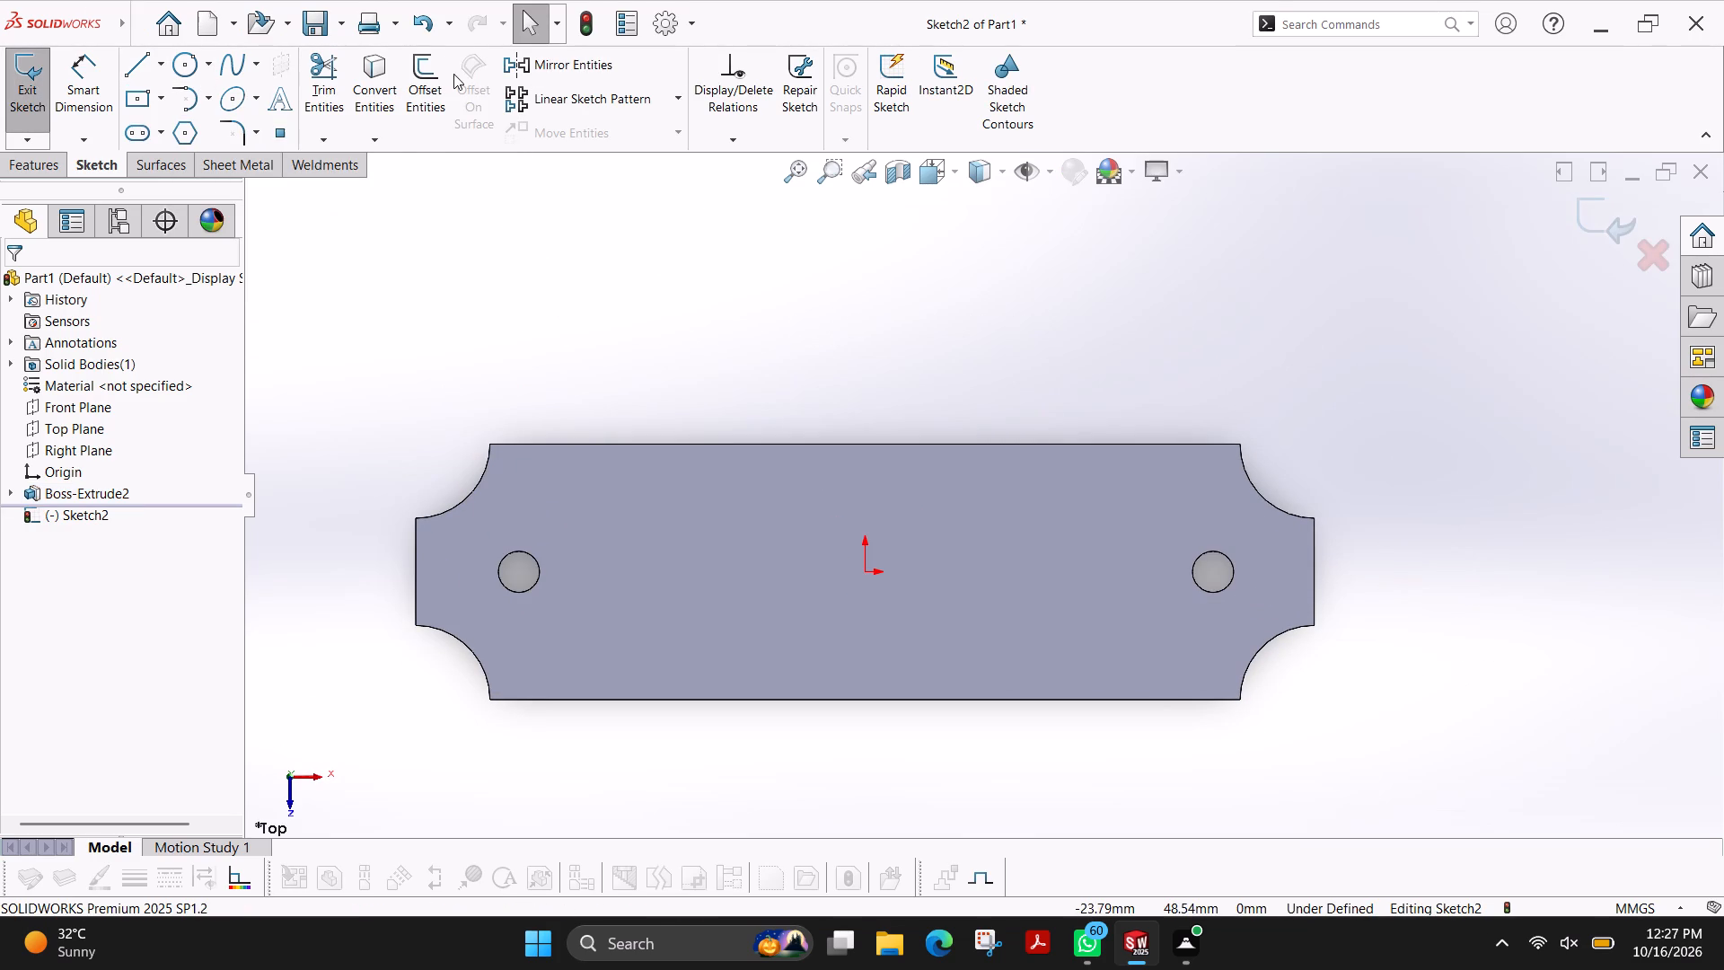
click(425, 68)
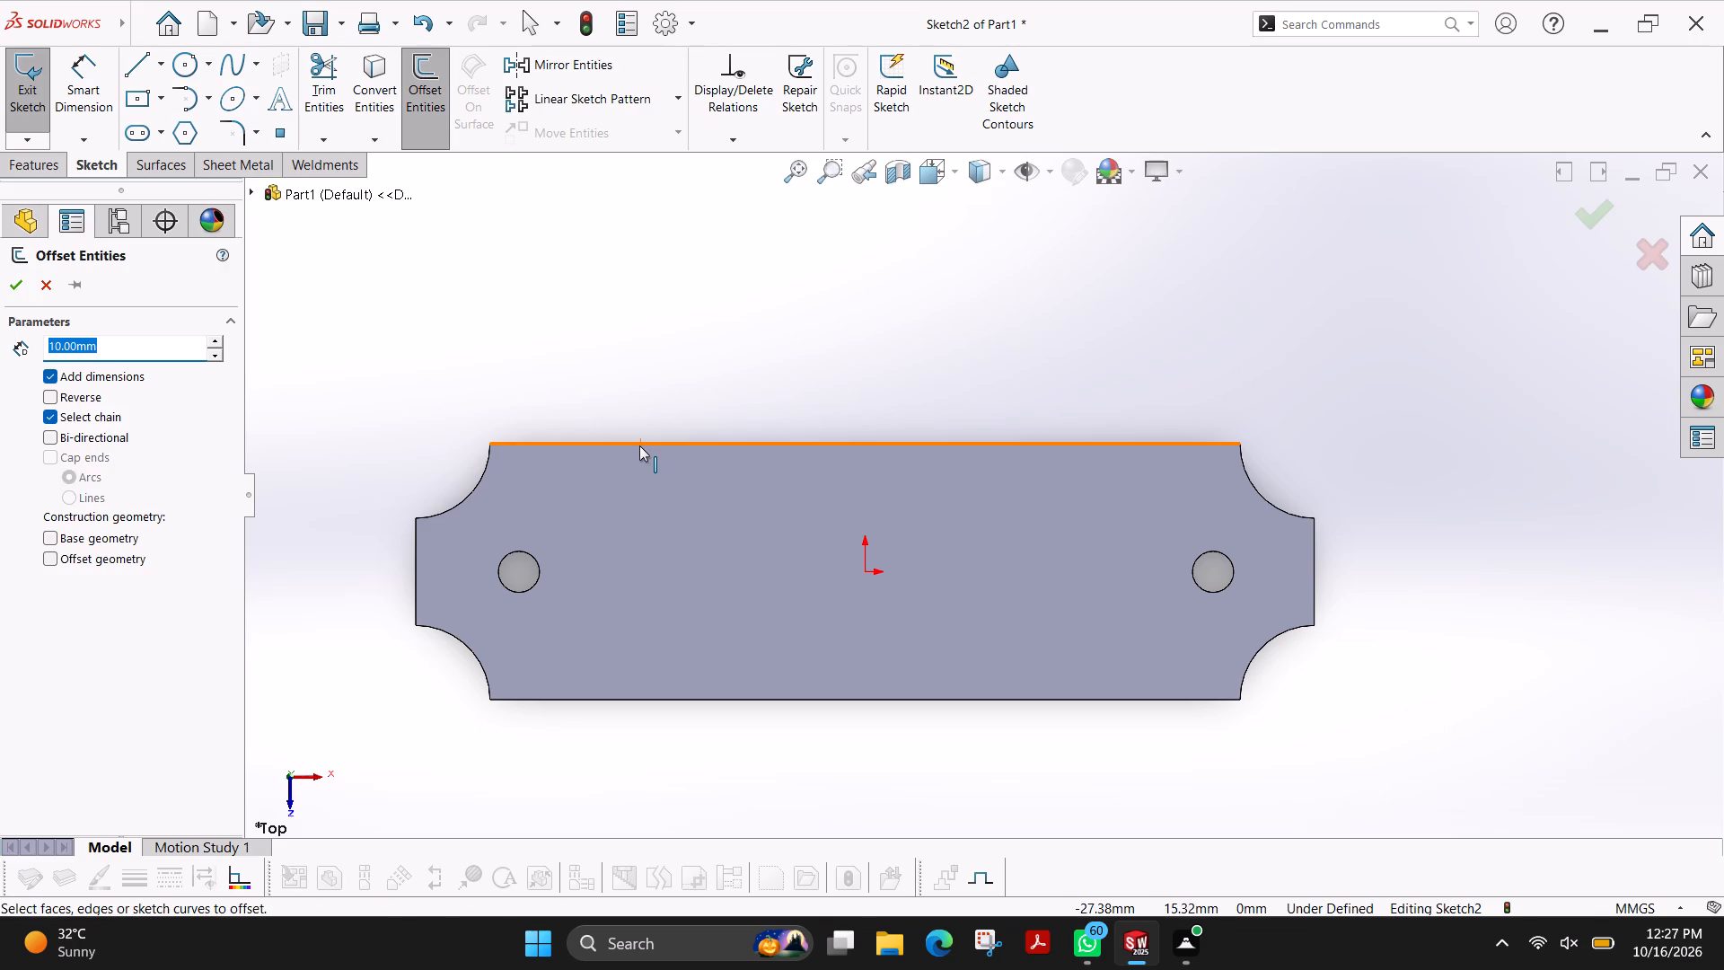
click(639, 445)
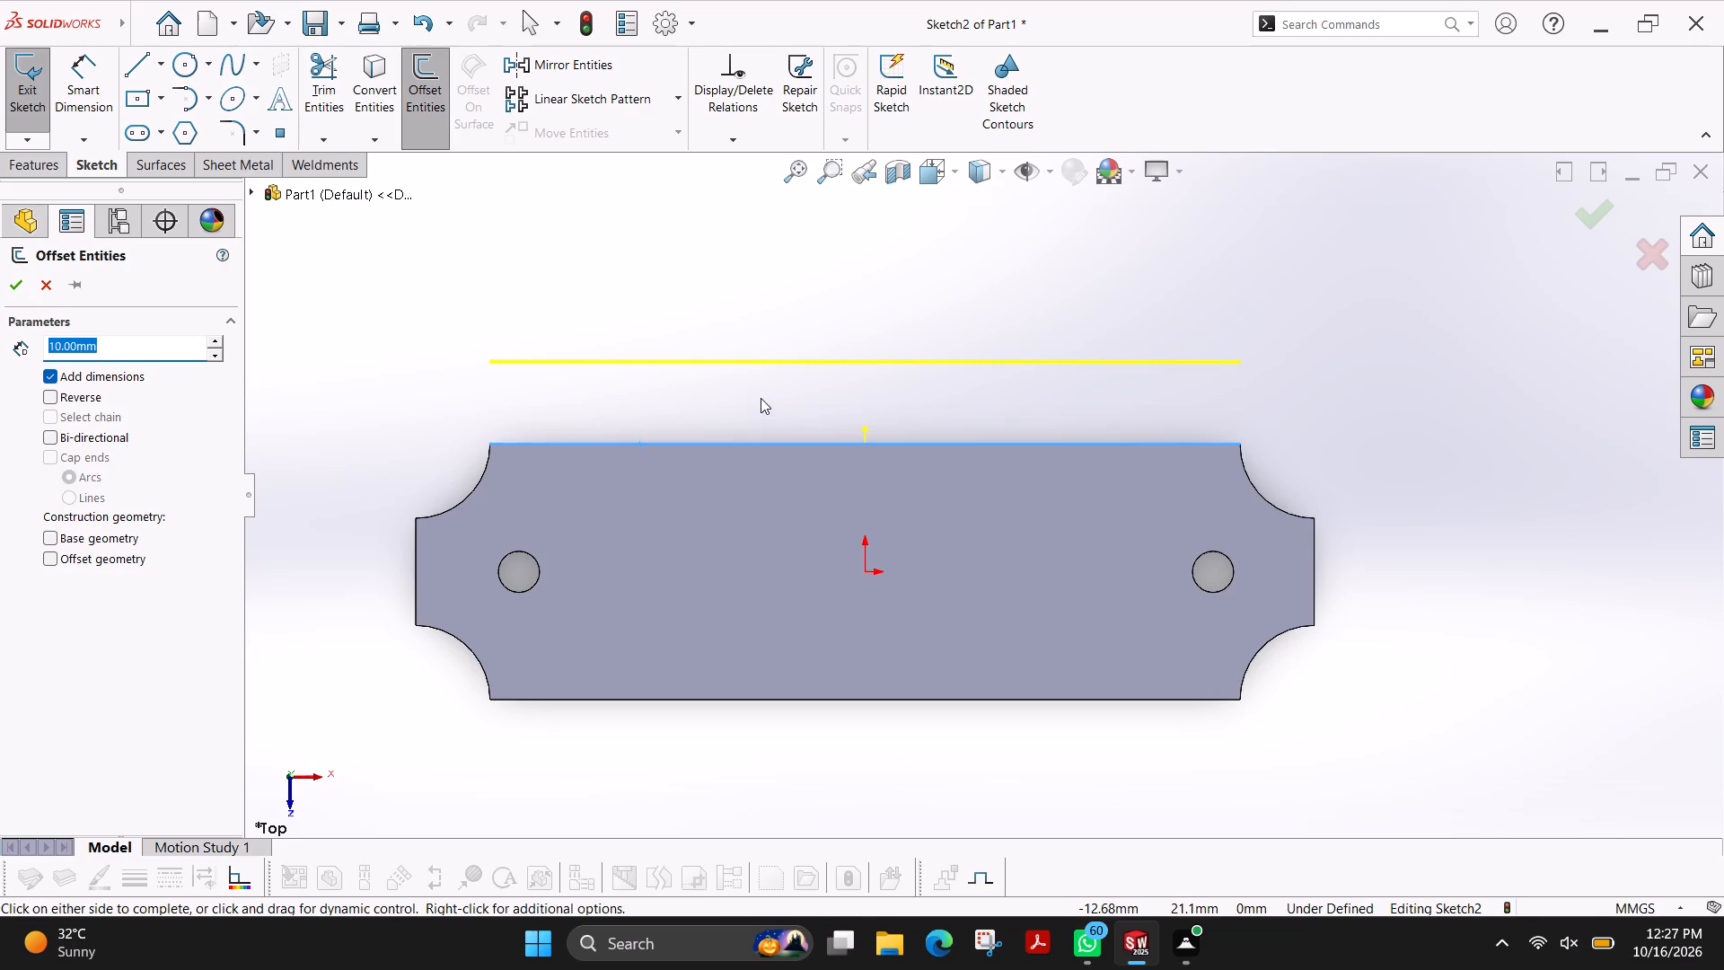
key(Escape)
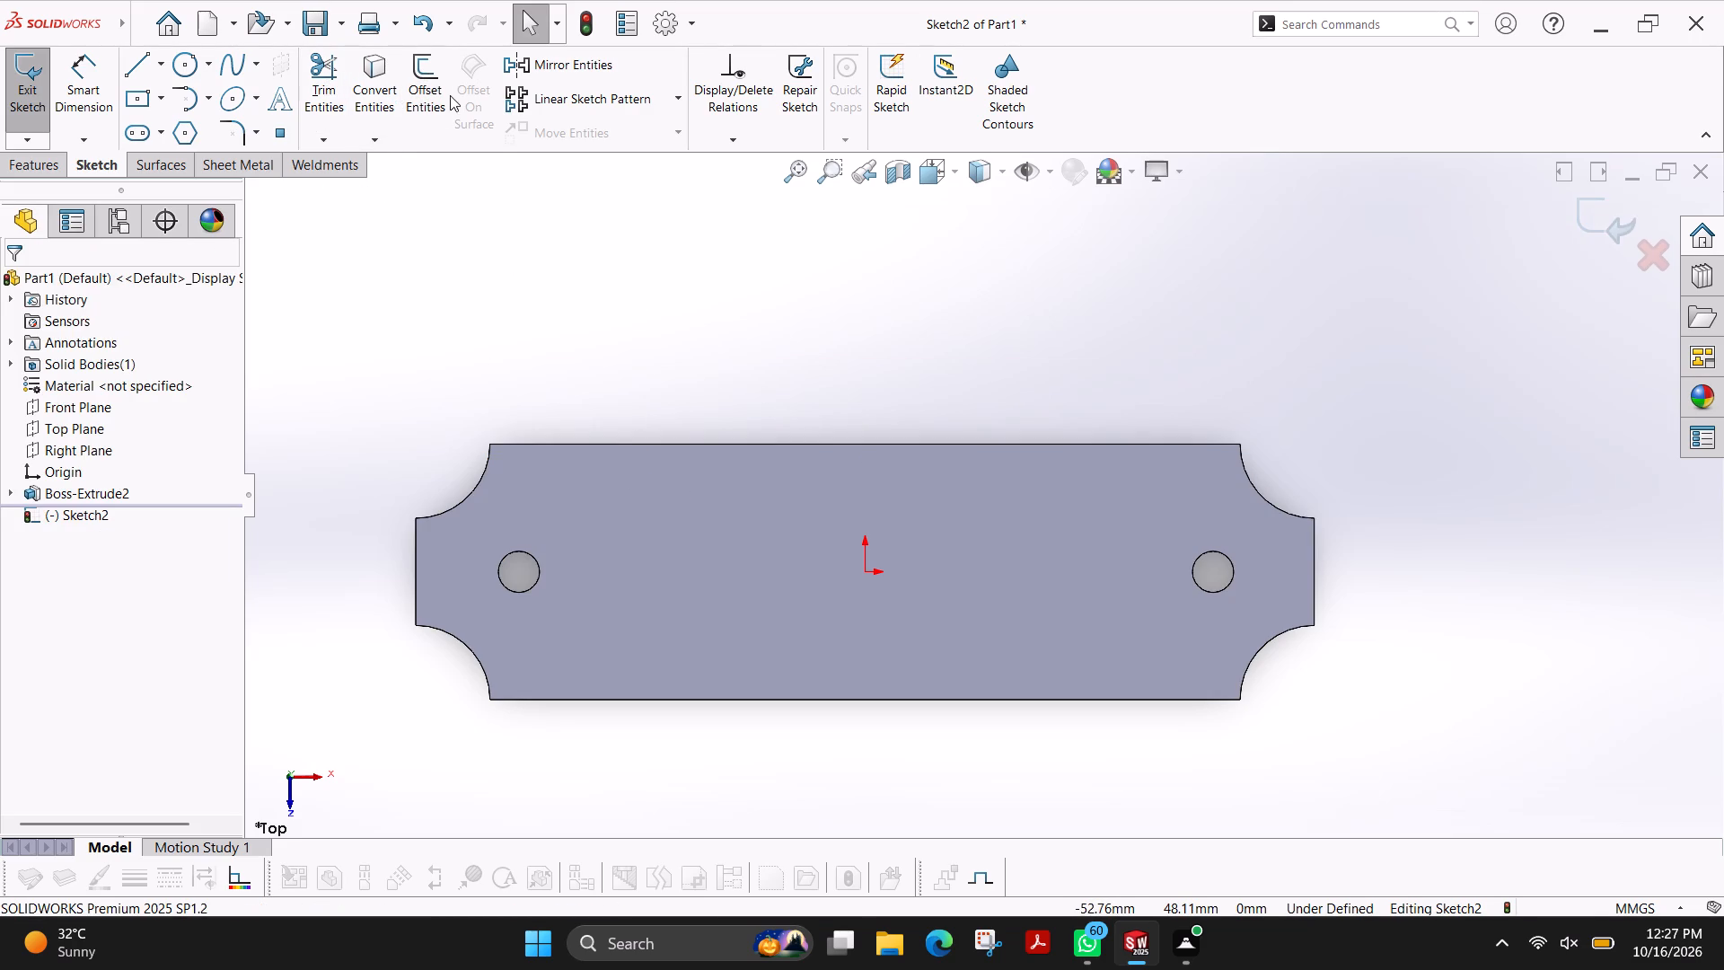
Offset all eight outer edges of the plate's top face inward by 1.5 mm, with the direction reversed.
click(427, 94)
ctrl+click(596, 444)
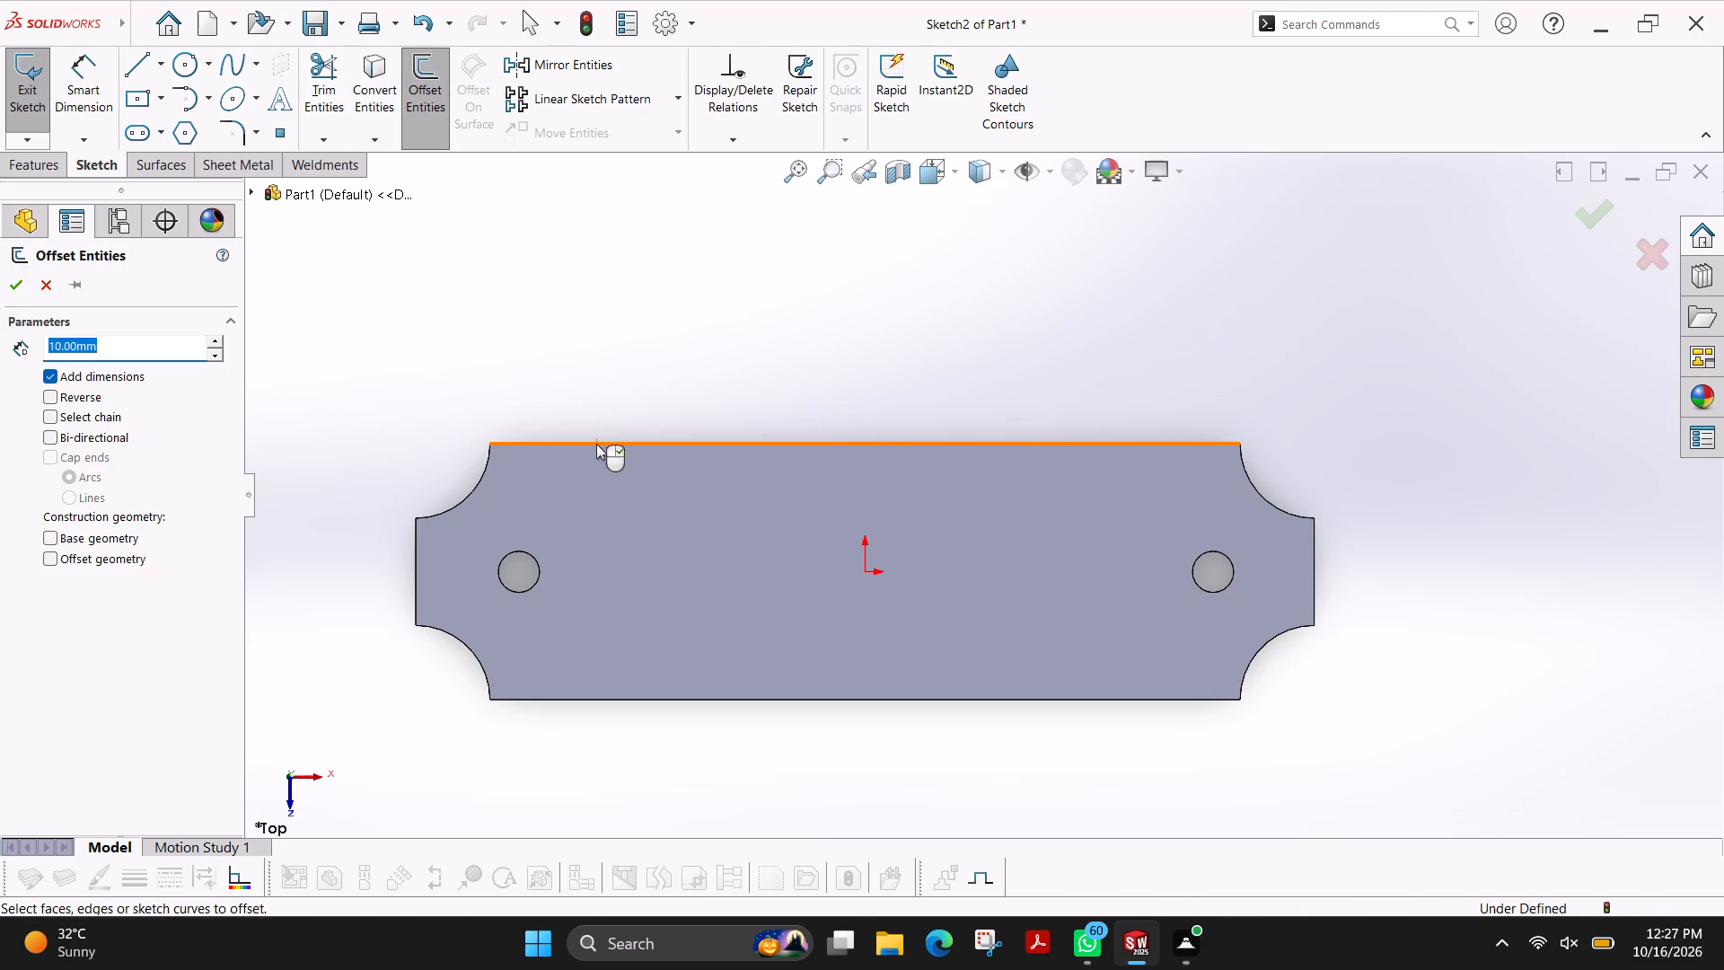
ctrl+click(475, 492)
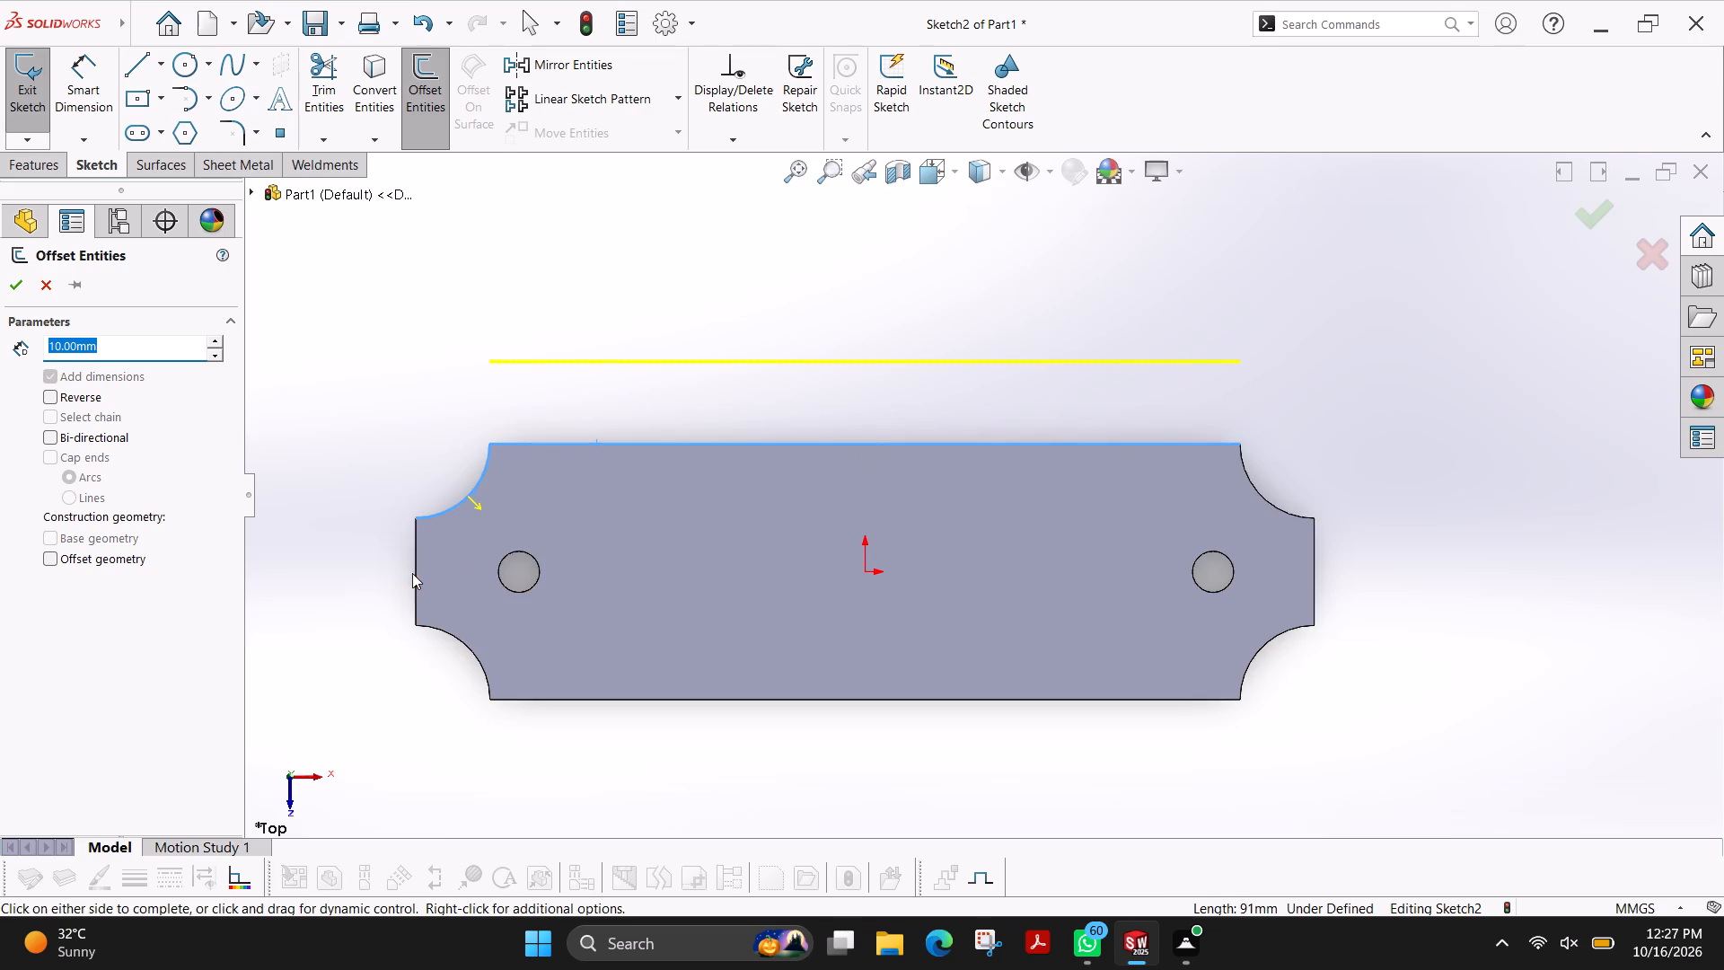
ctrl+click(417, 578)
ctrl+click(460, 643)
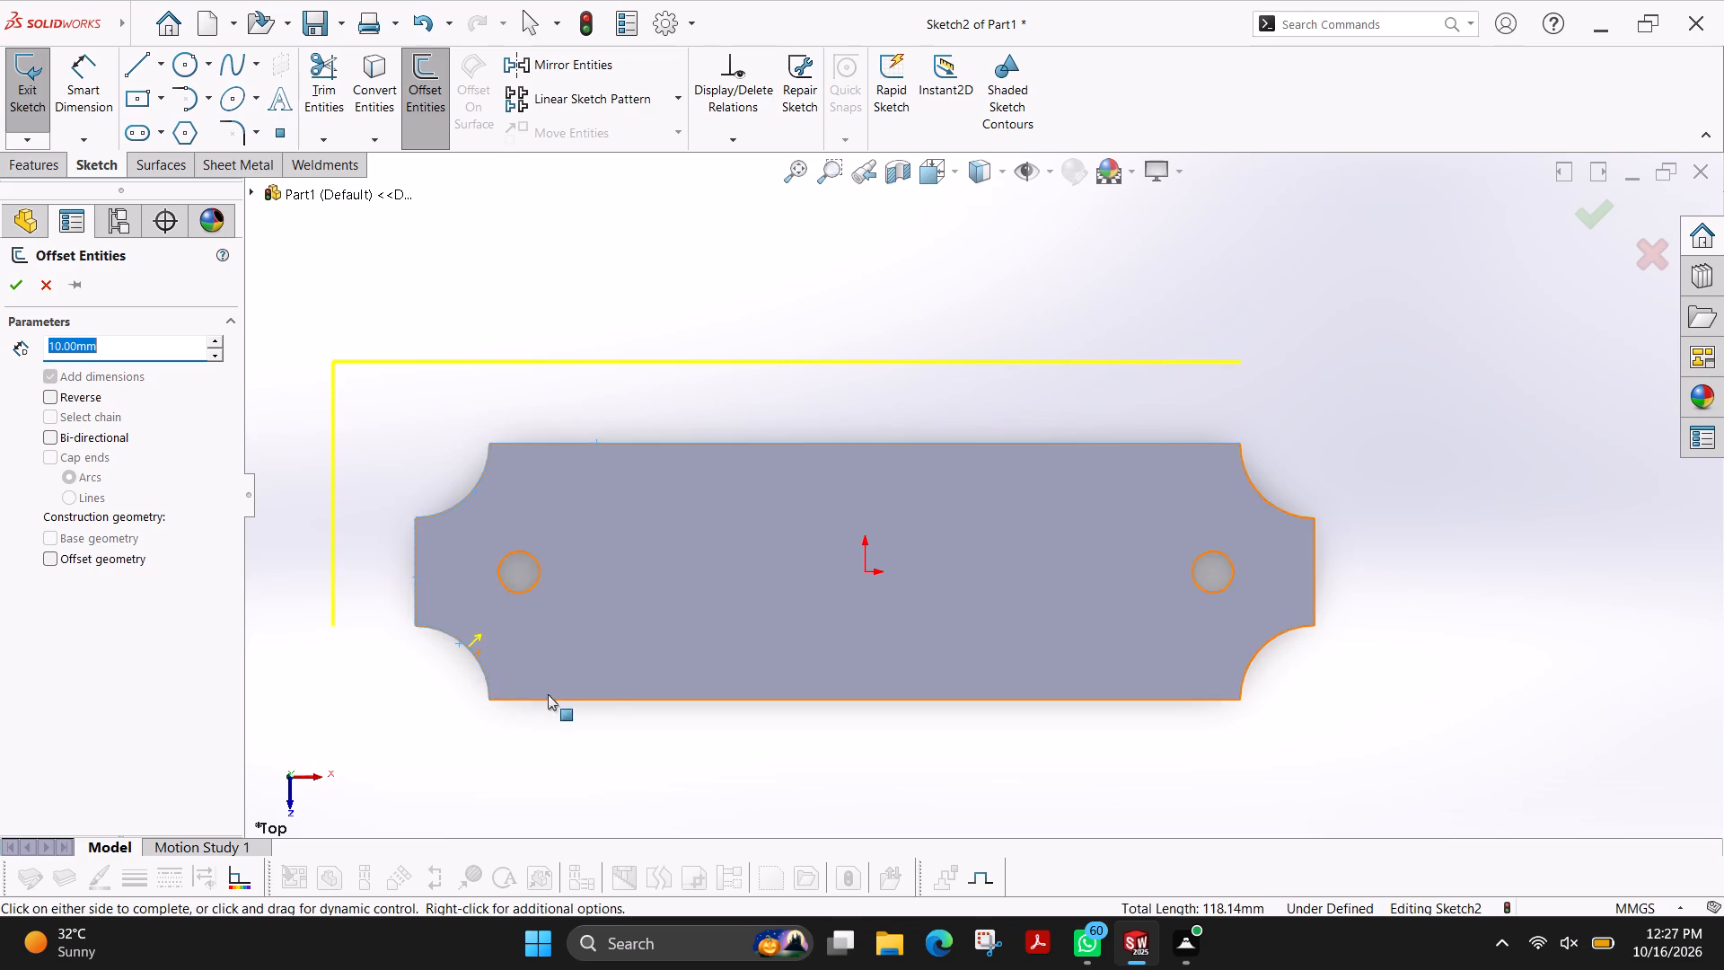
ctrl+click(629, 697)
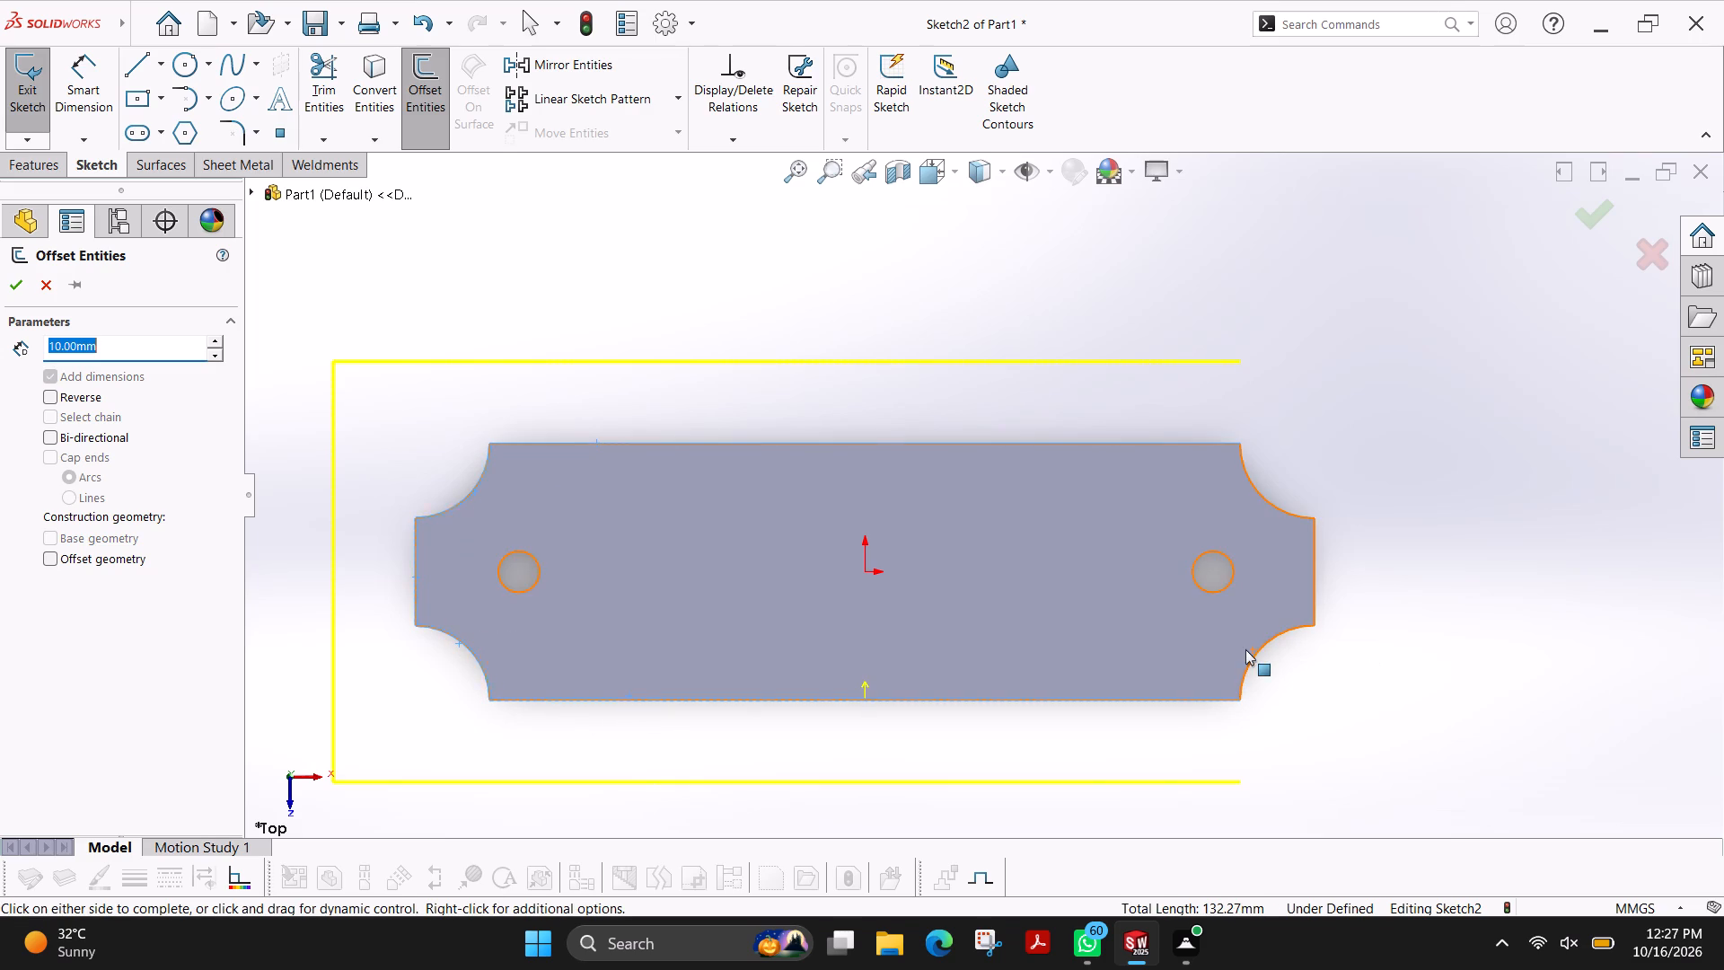
ctrl+click(1254, 656)
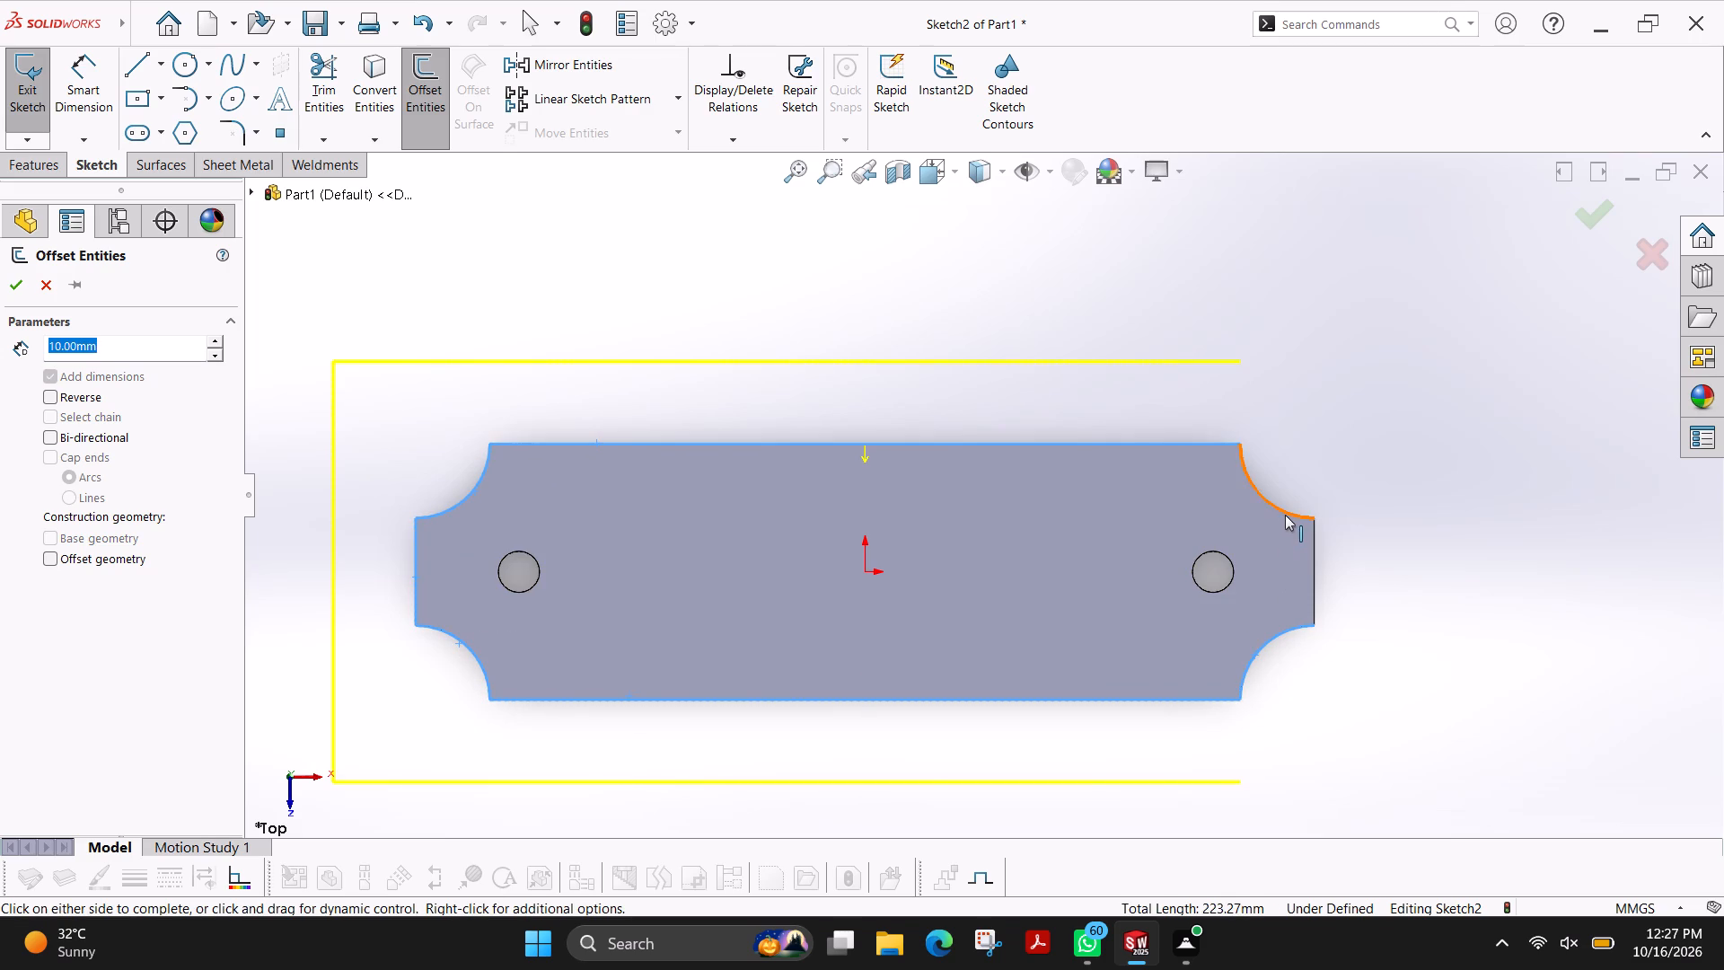
ctrl+click(1287, 513)
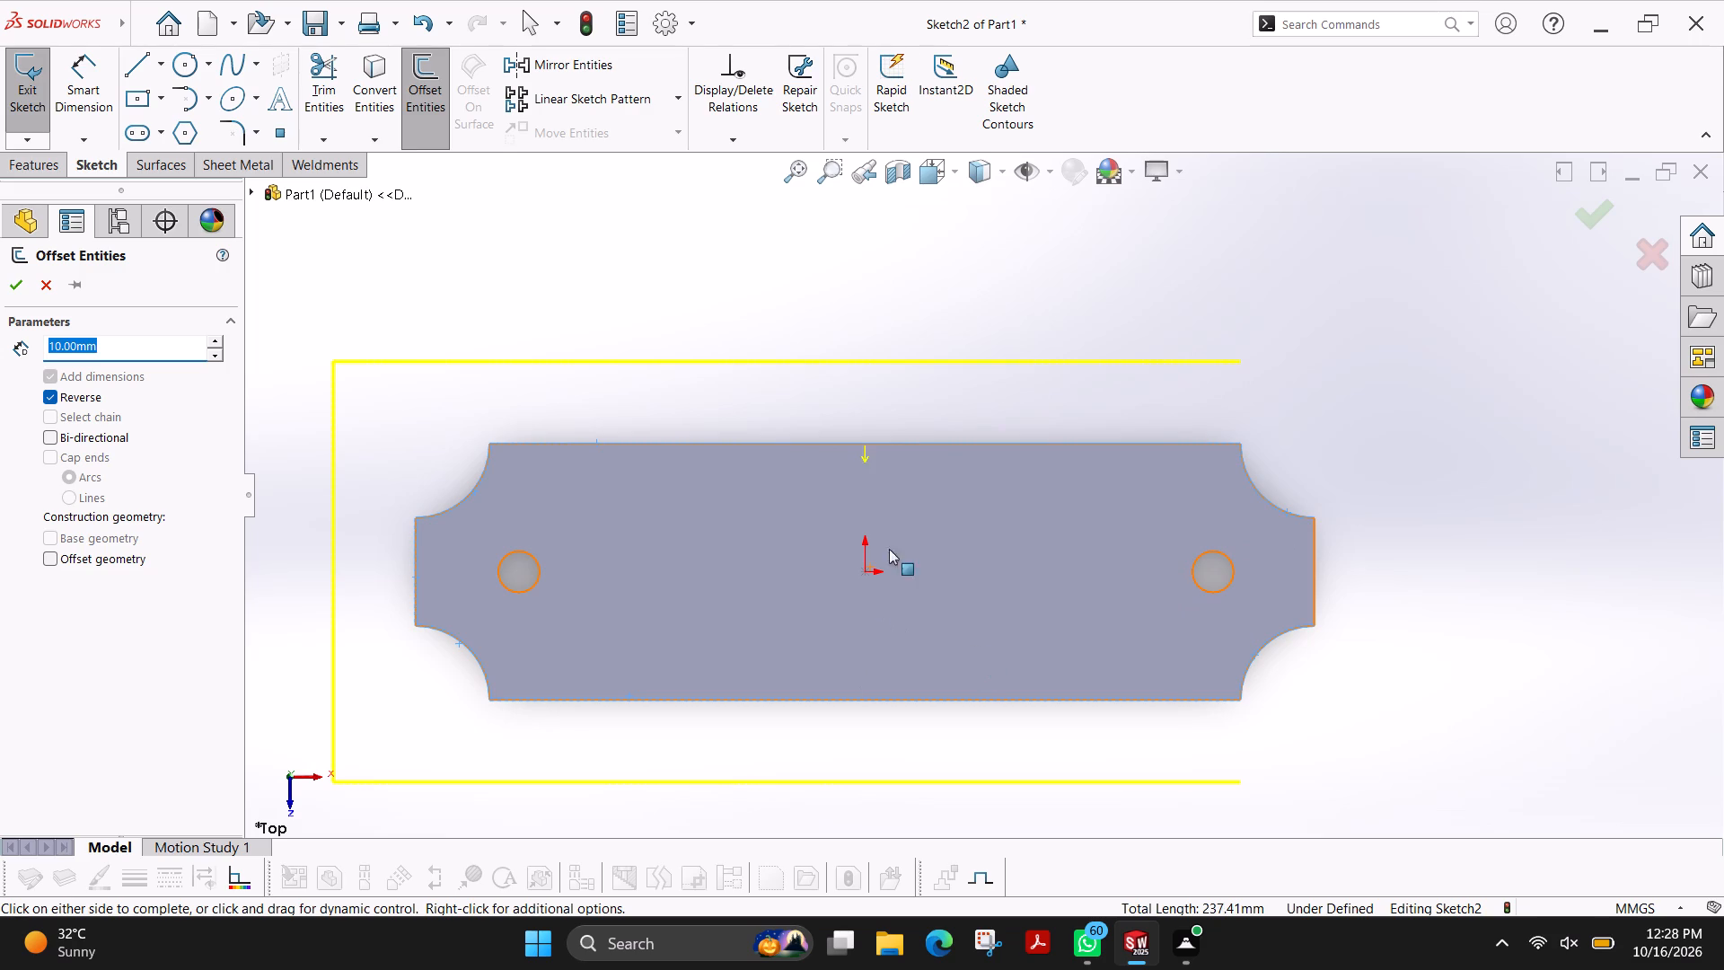
ctrl+click(1315, 581)
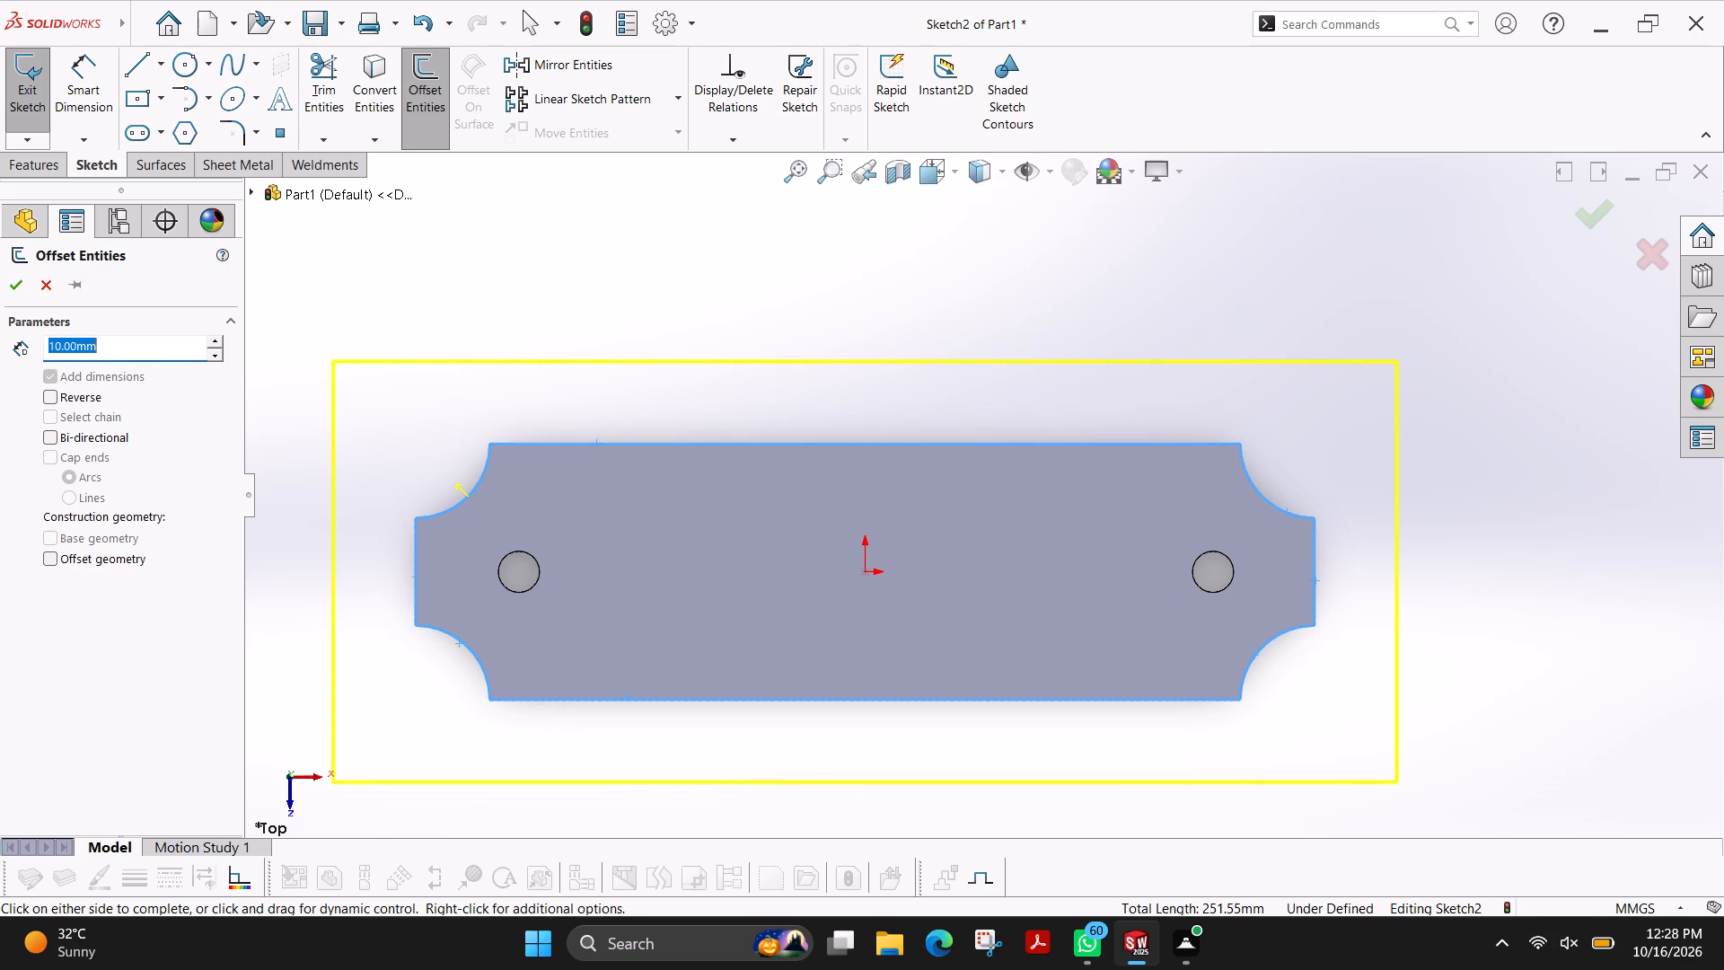
click(62, 396)
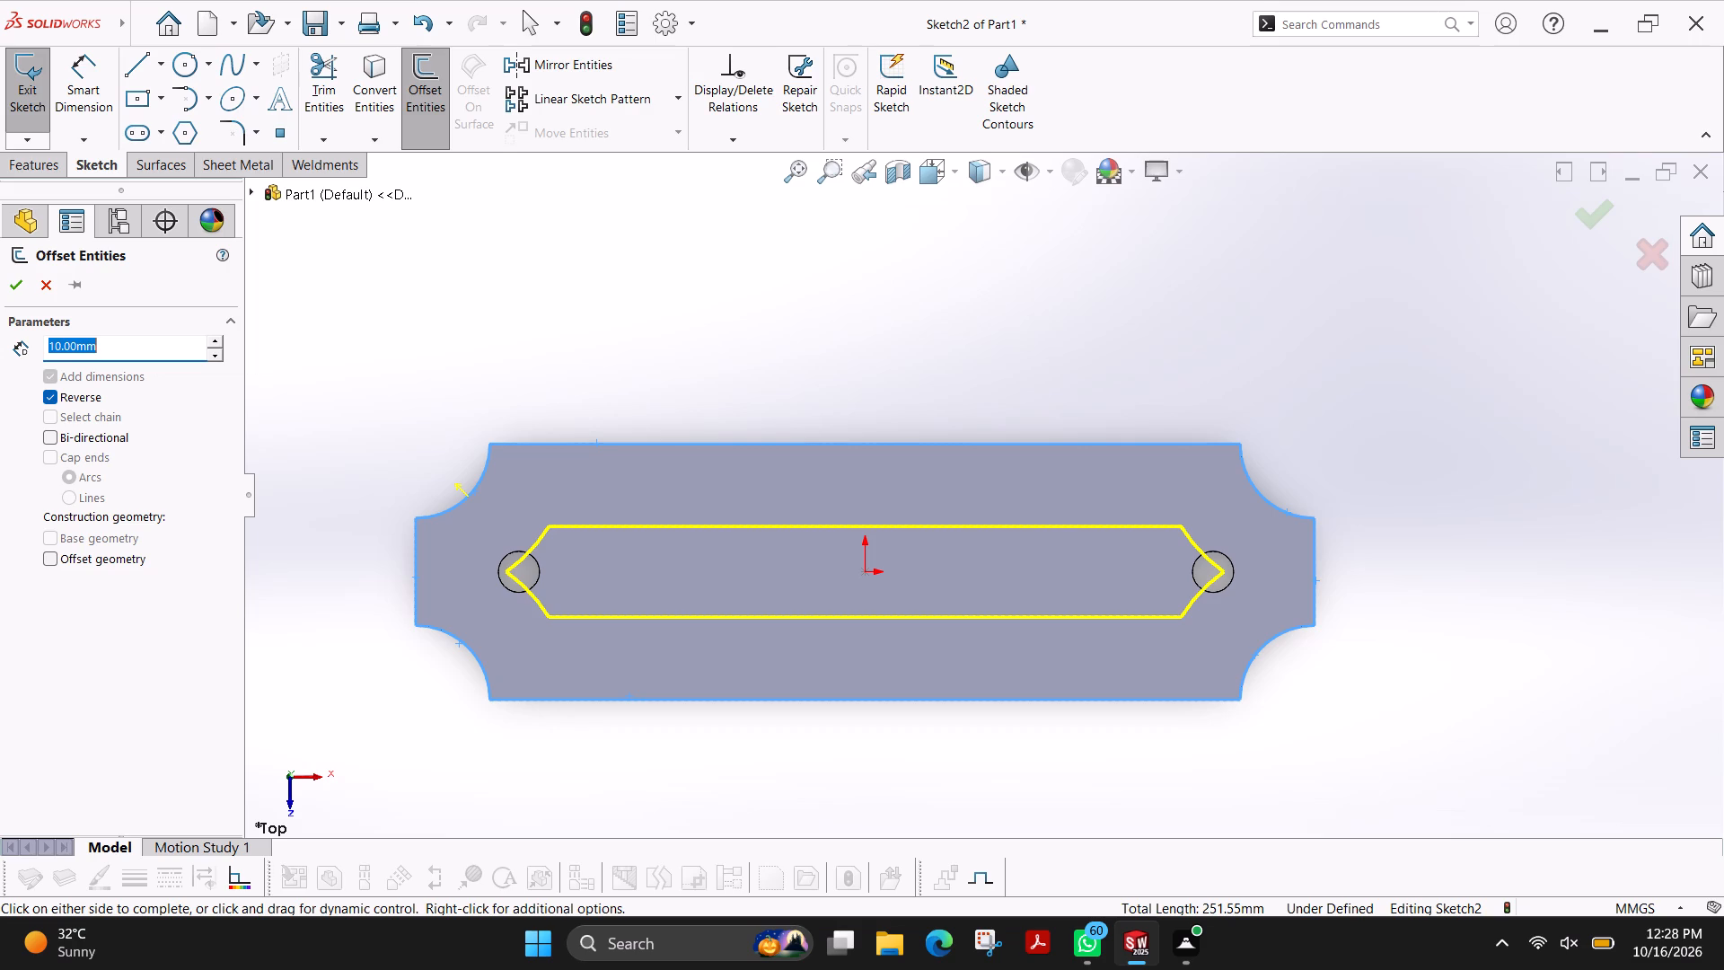
key(2)
key(Return)
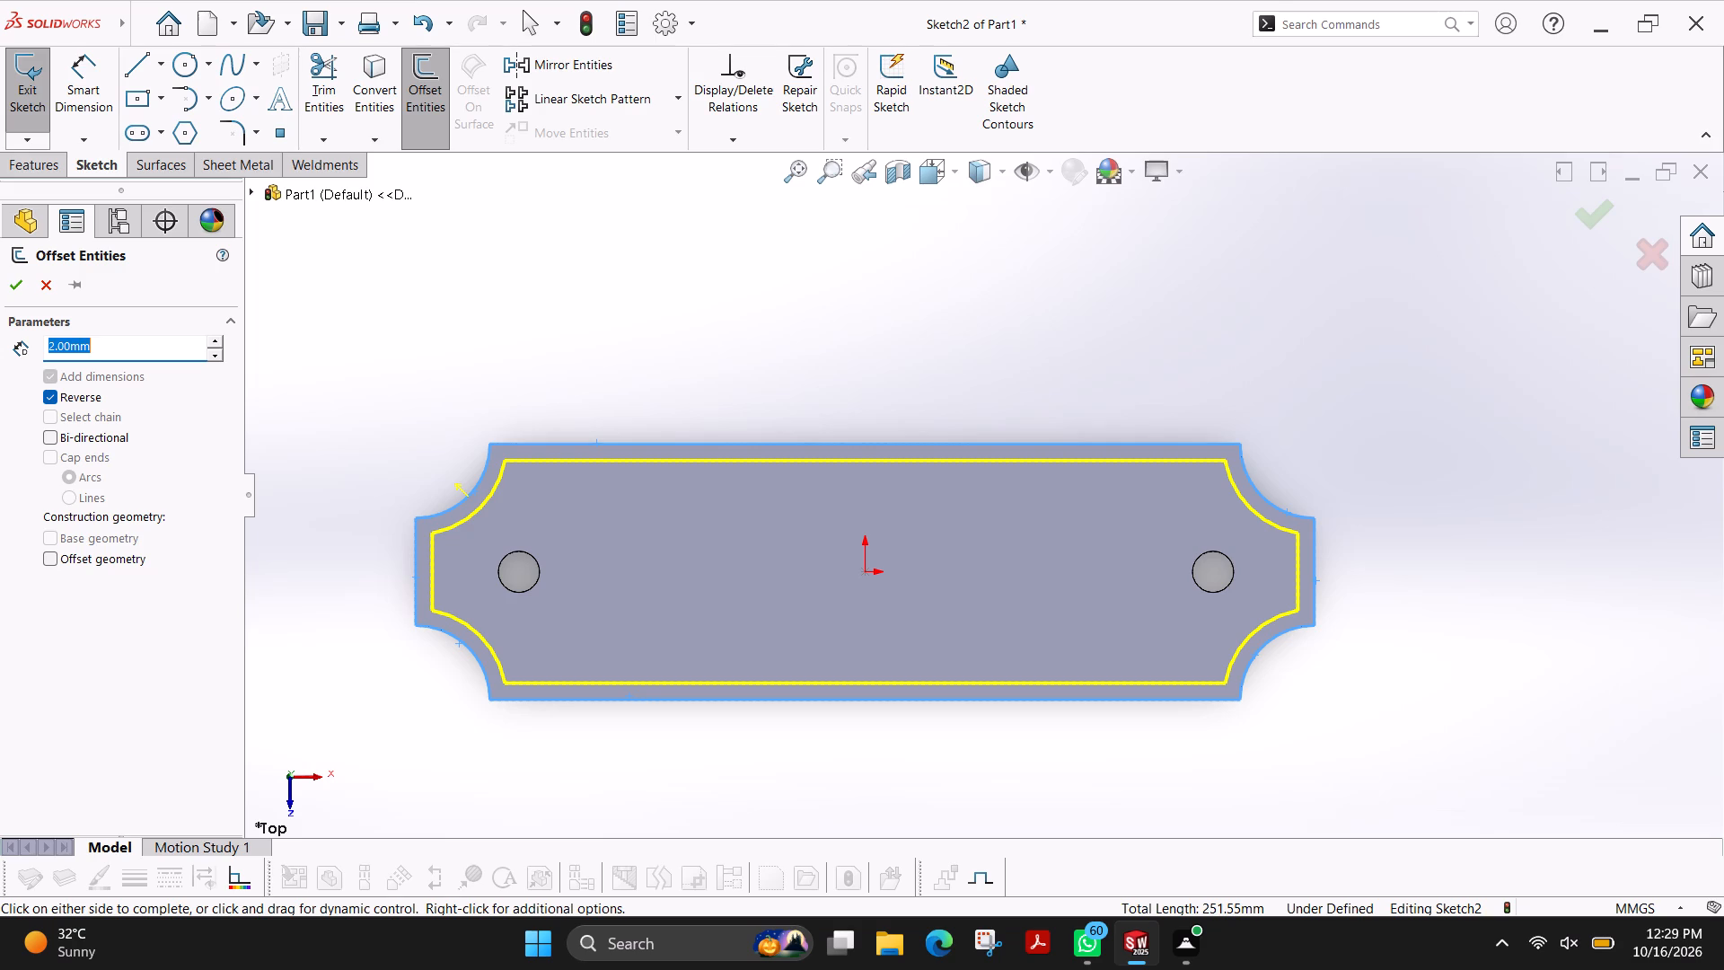
key(1)
key(Return)
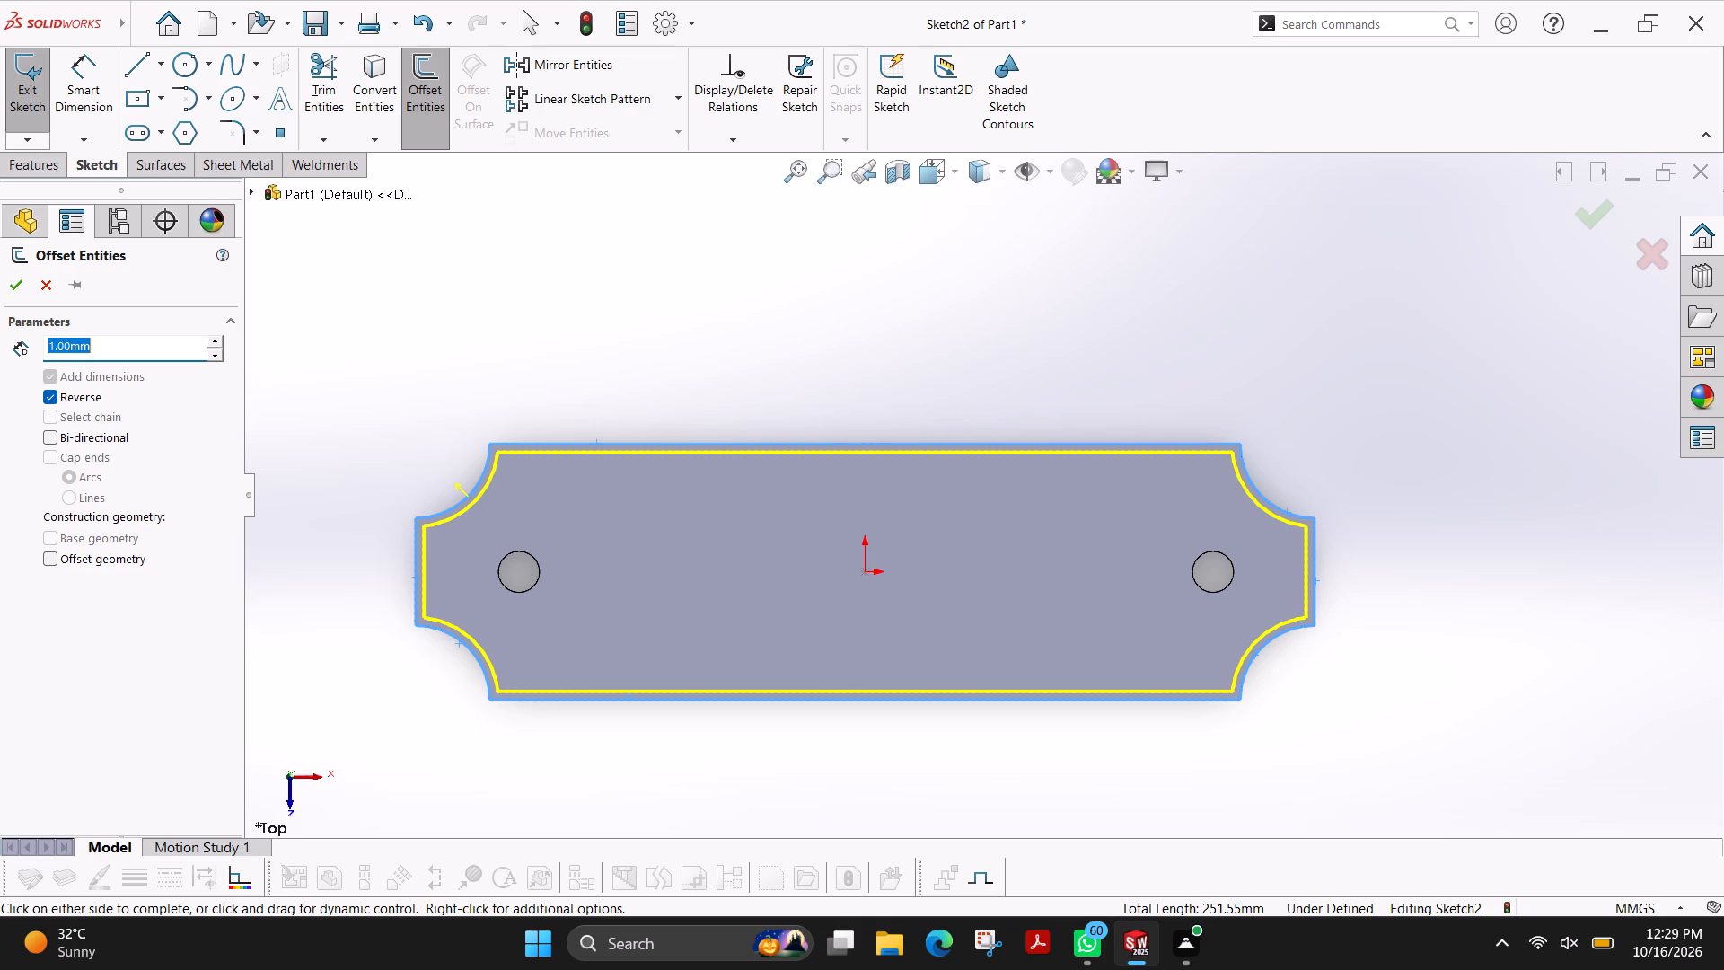
text(1.5)
key(Return)
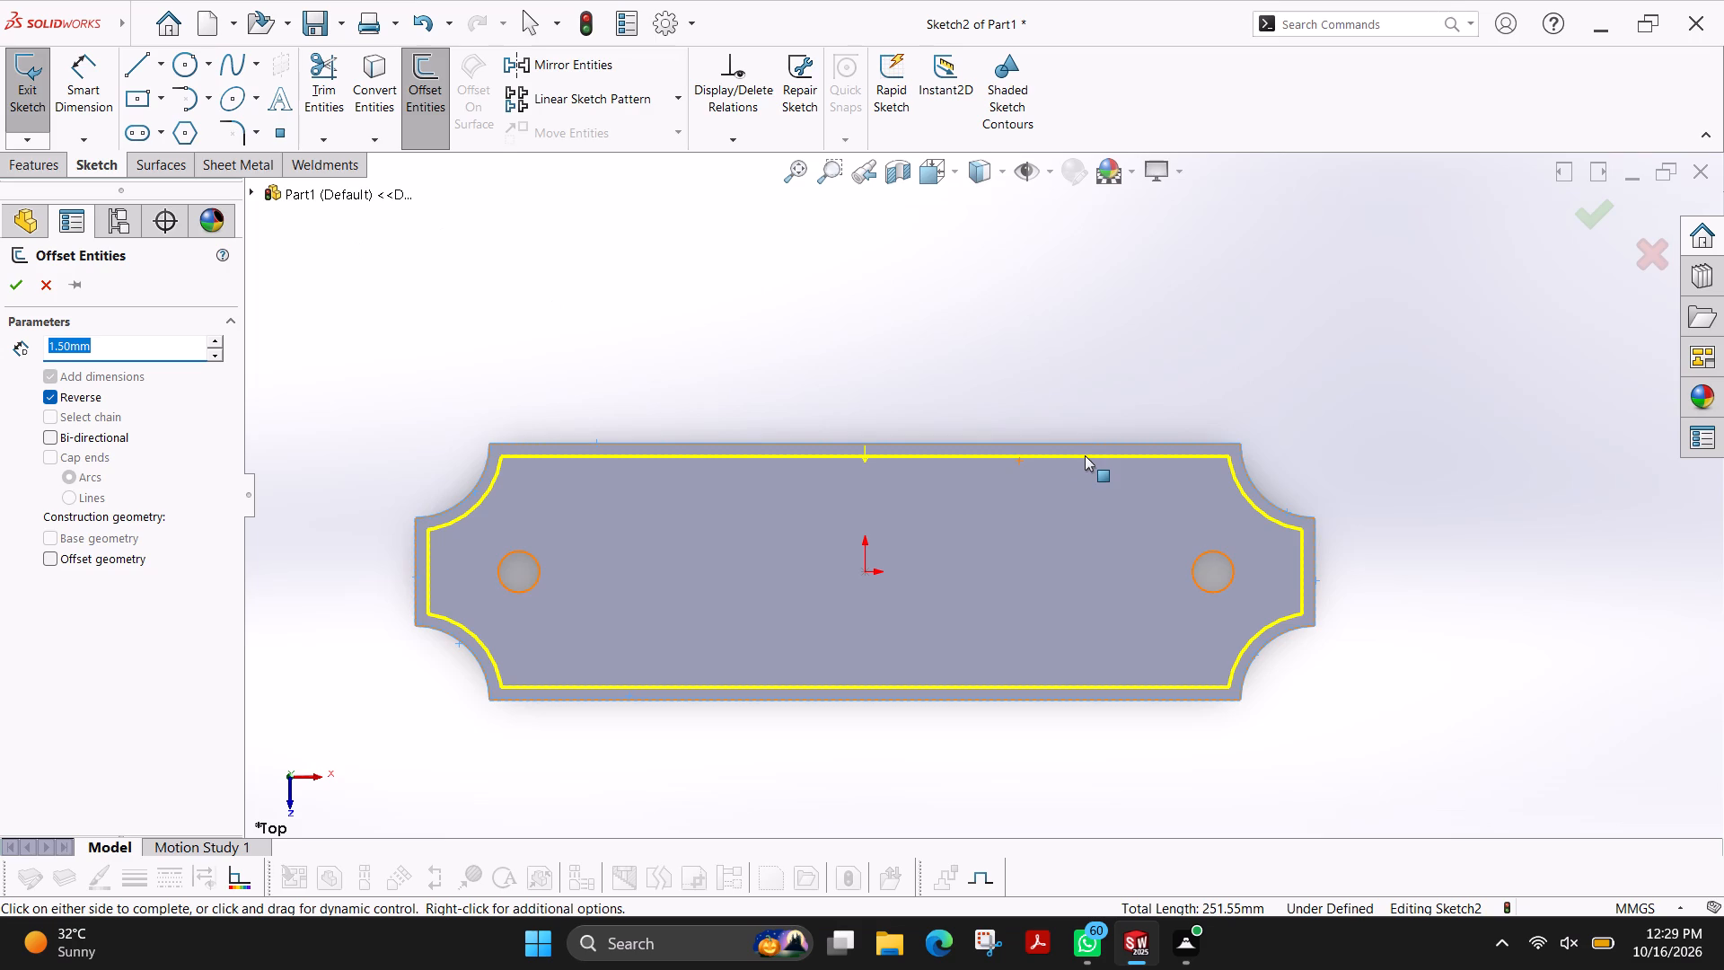
click(18, 292)
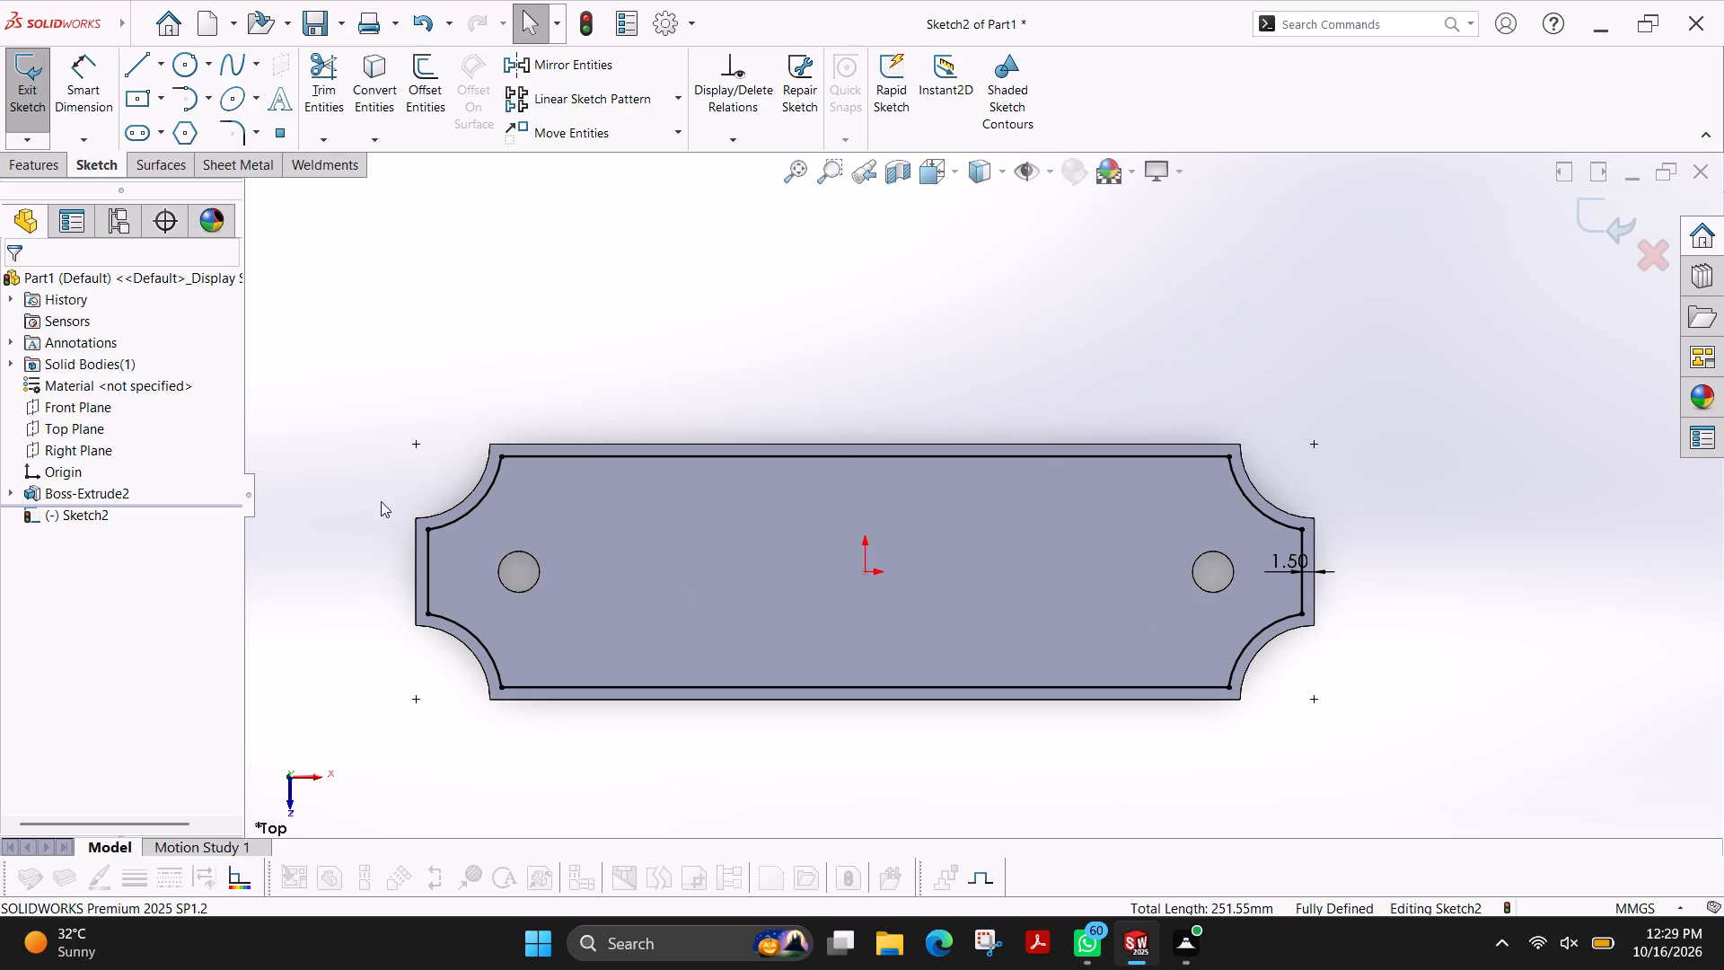
Offset the eight entities of the inner outline outward by 1.5 mm, onto the plate's outer boundary.
ctrl+click(640, 457)
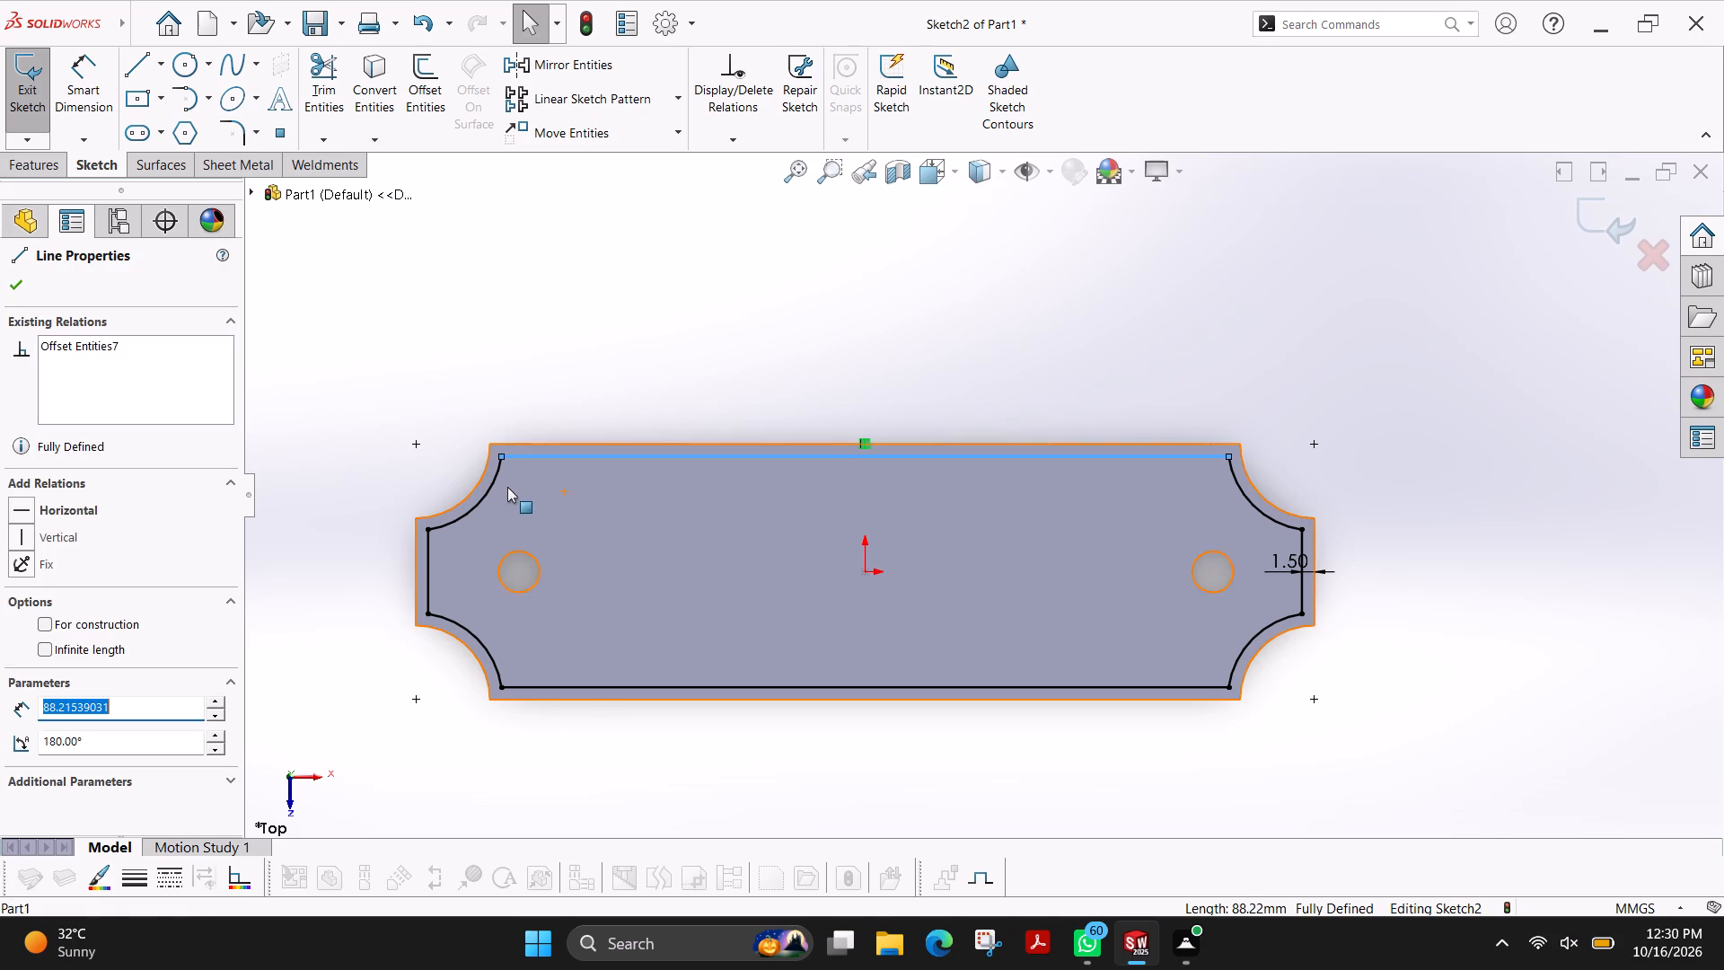
ctrl+click(491, 485)
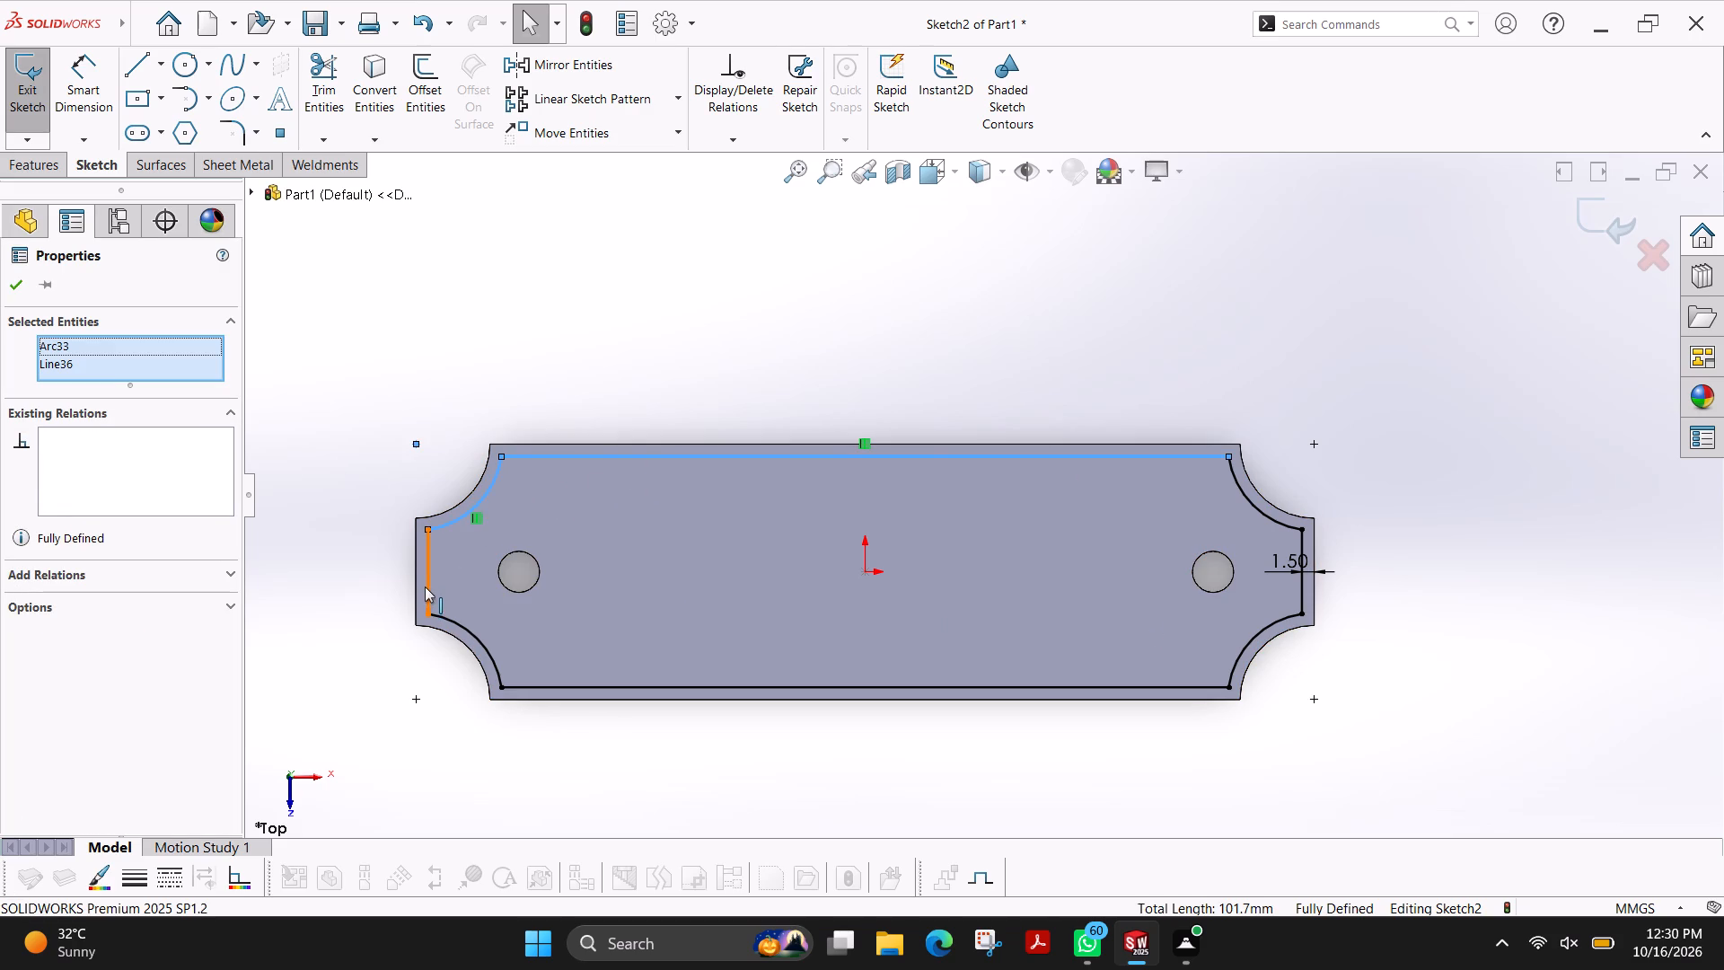
ctrl+click(425, 586)
ctrl+click(464, 622)
ctrl+click(646, 692)
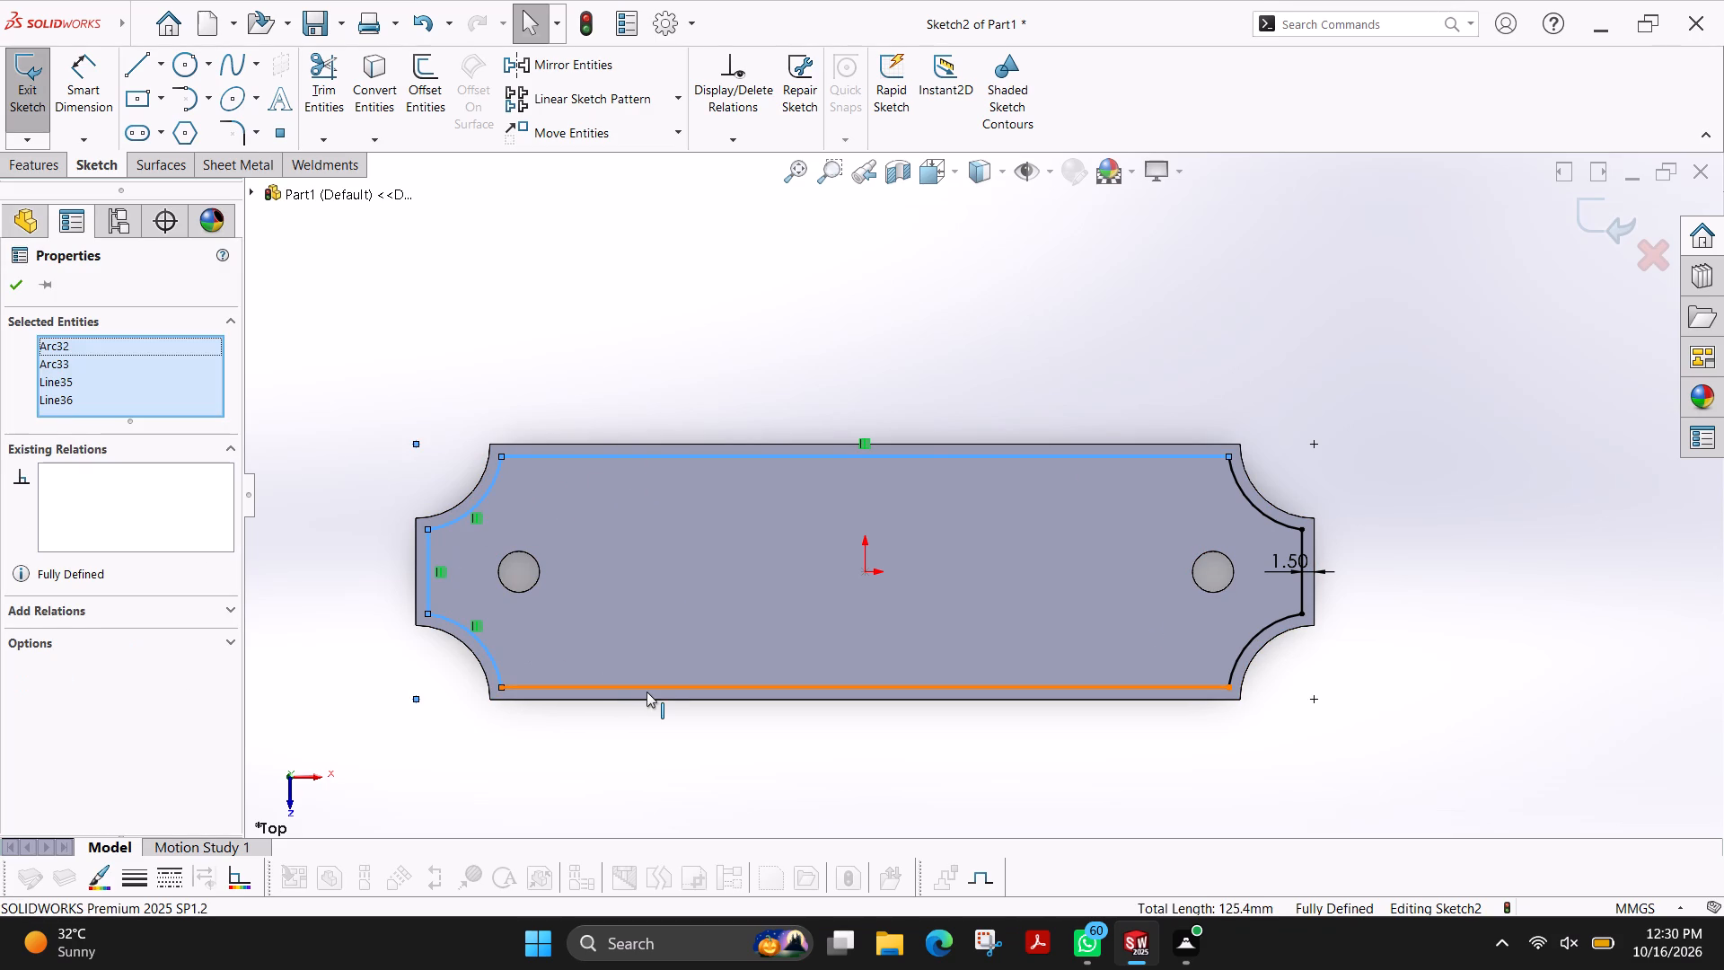
ctrl+click(1249, 635)
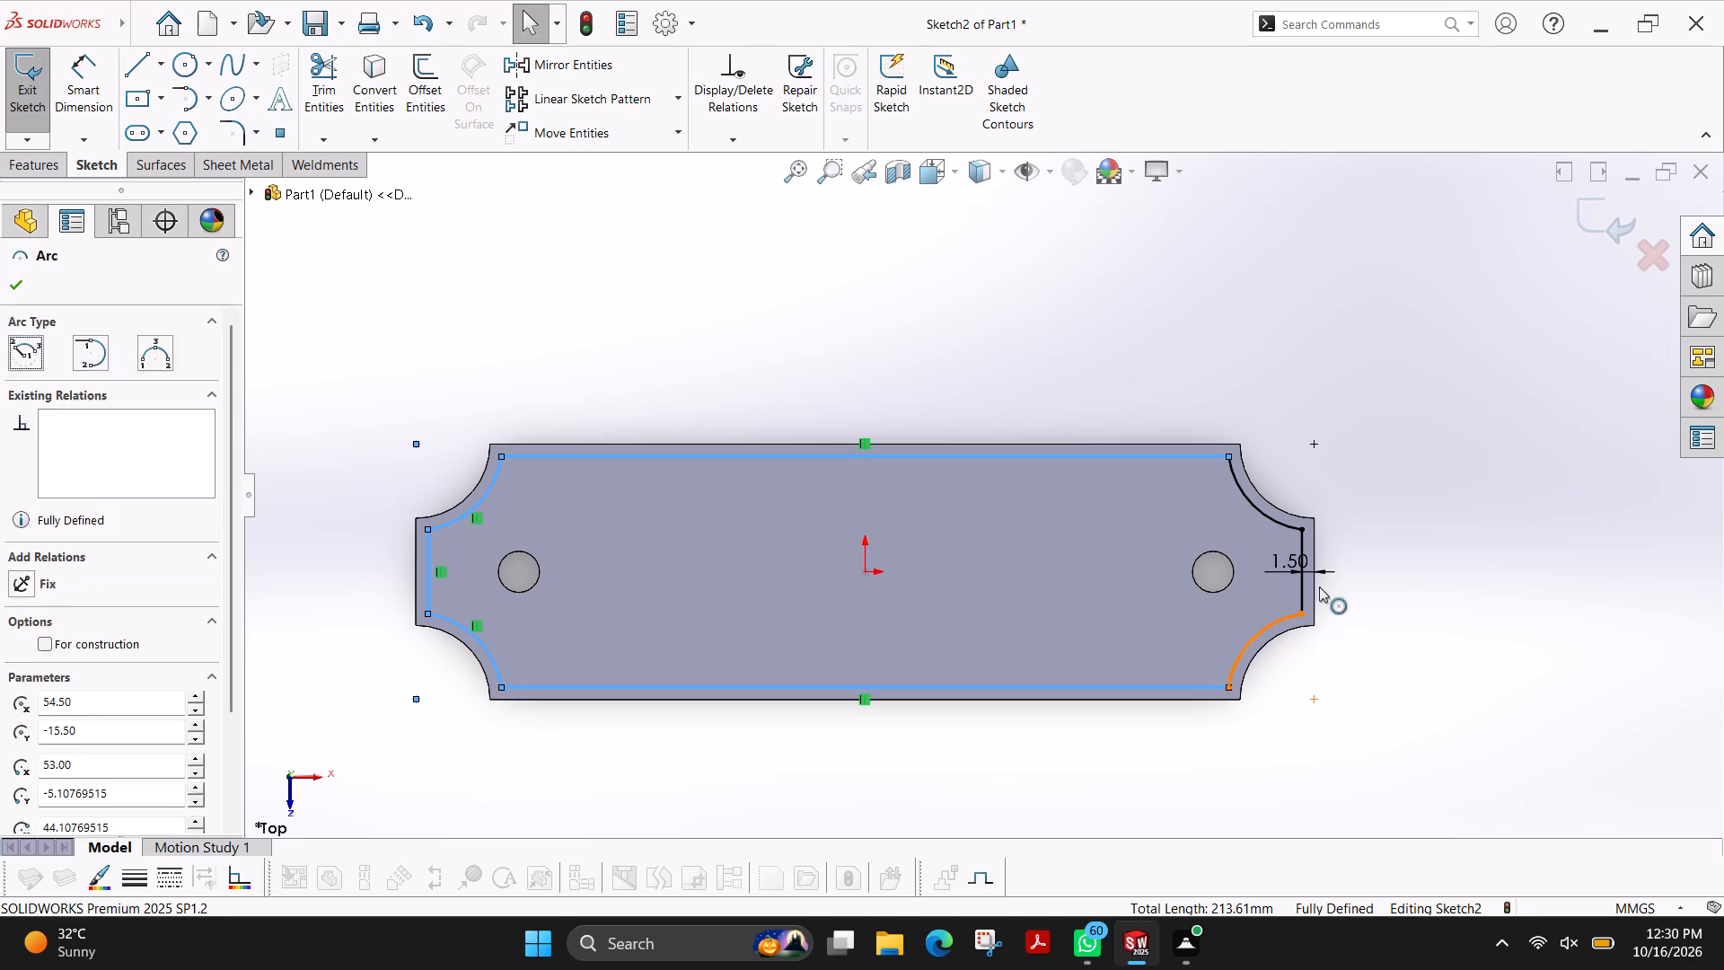
ctrl+click(1298, 586)
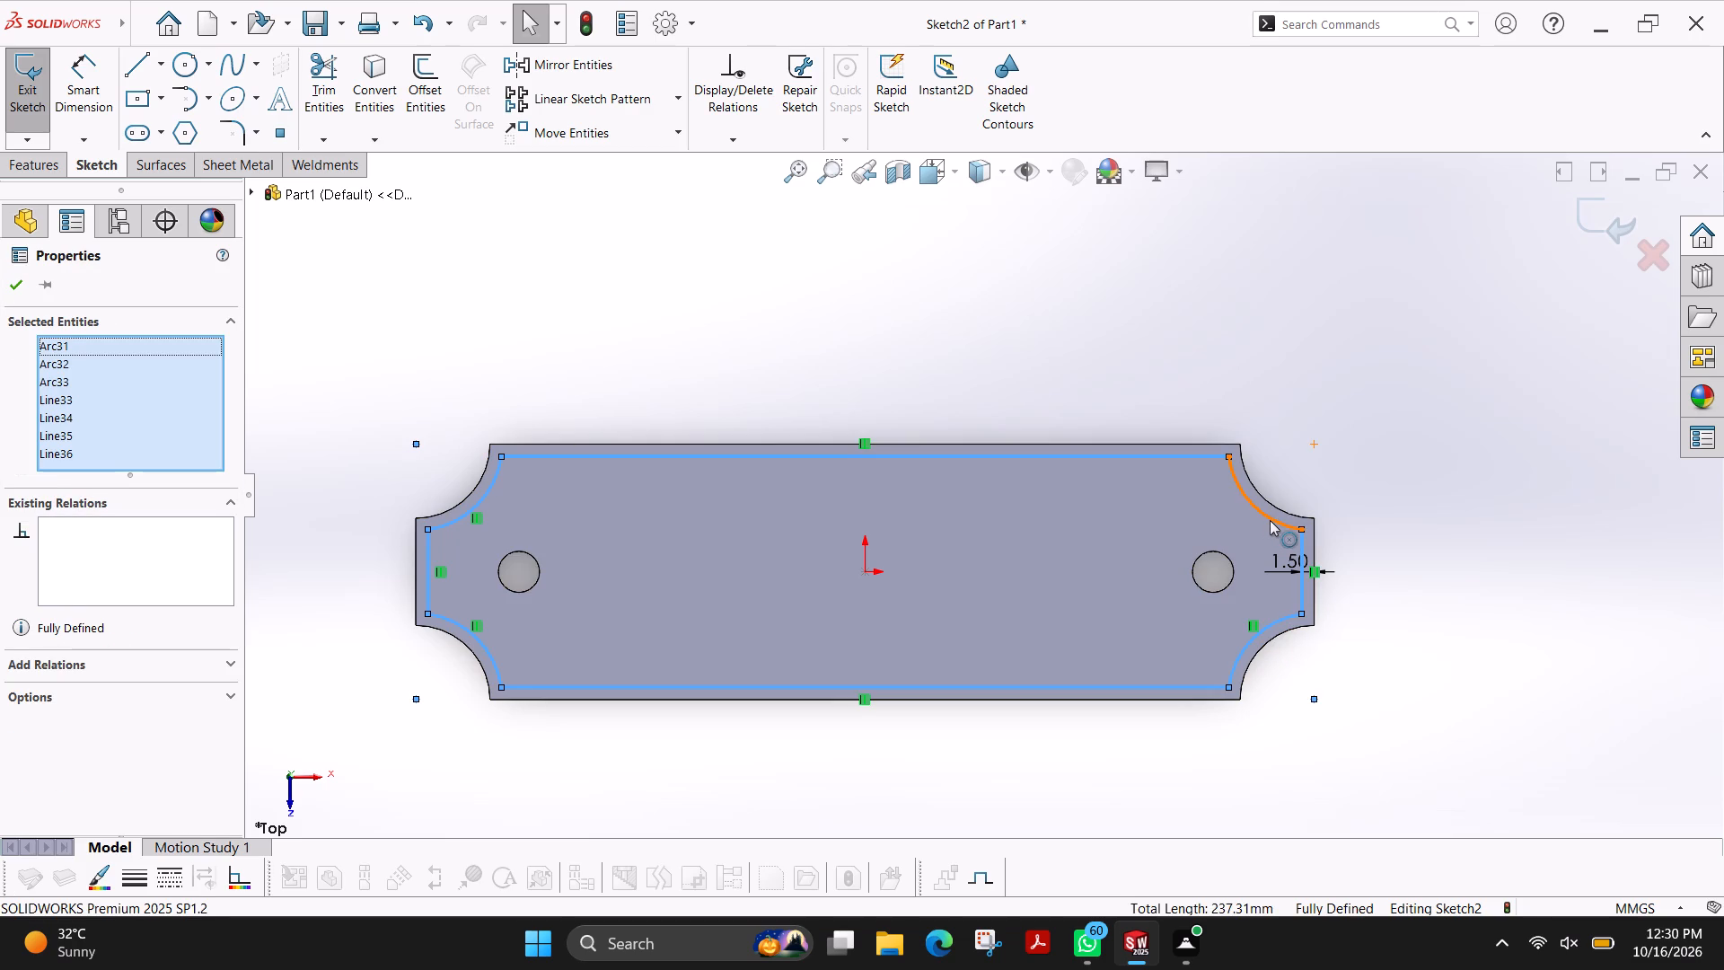
ctrl+click(1270, 520)
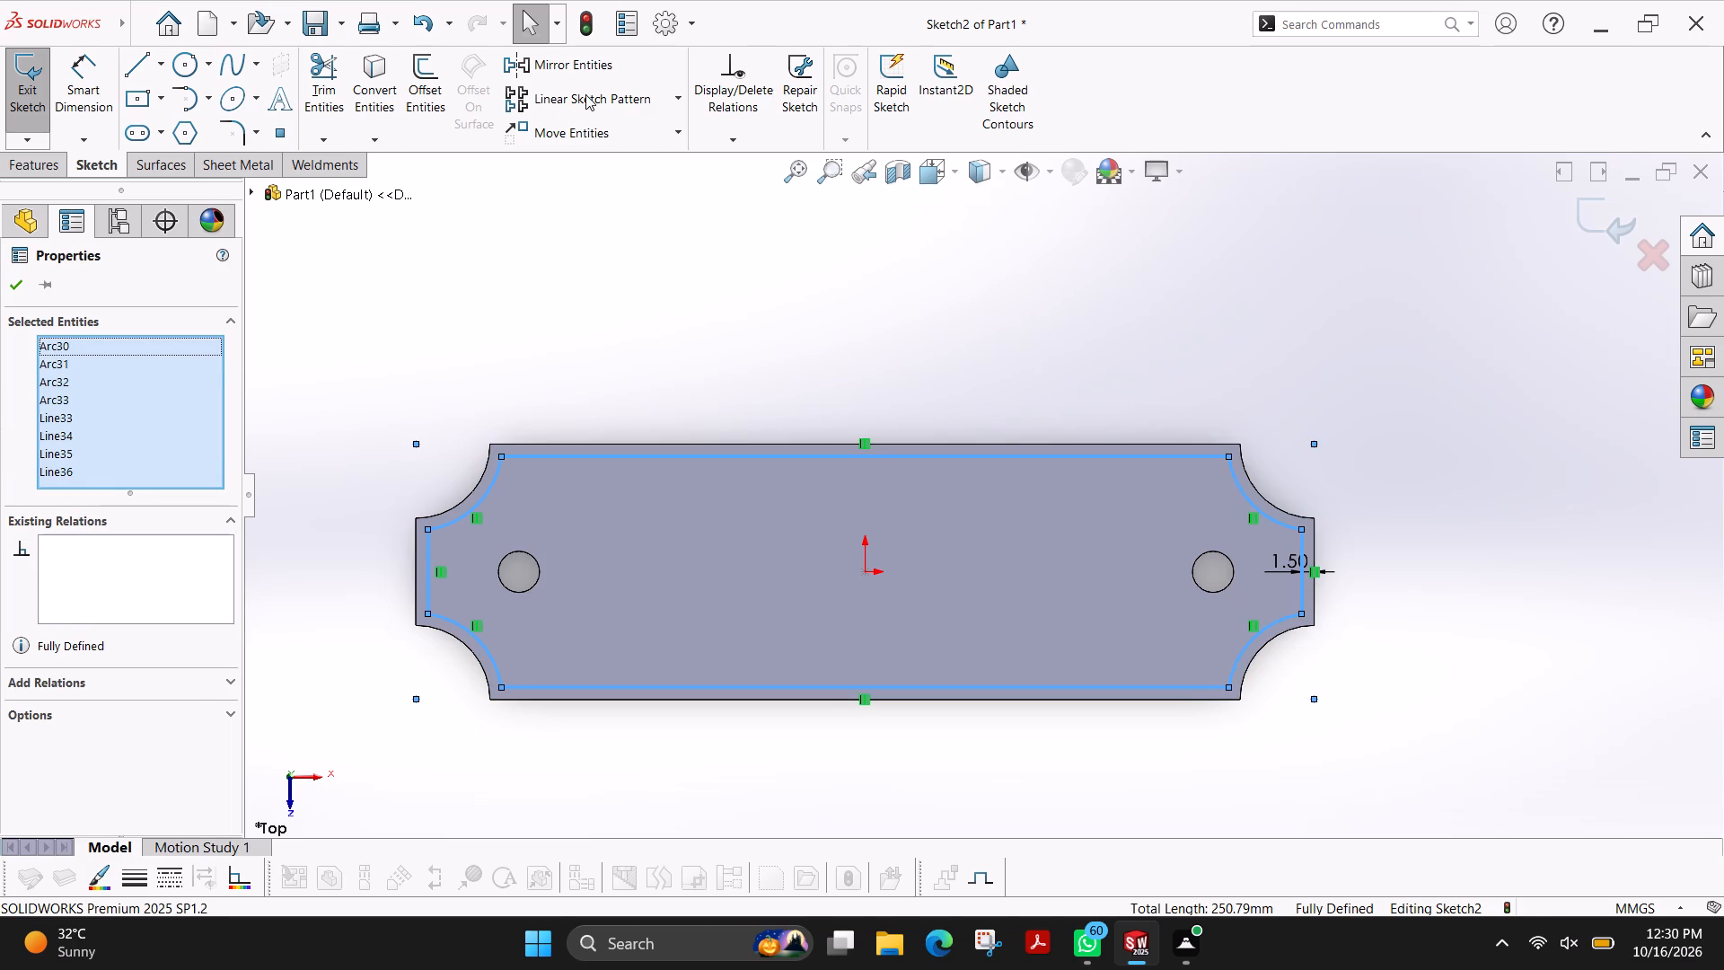
click(425, 82)
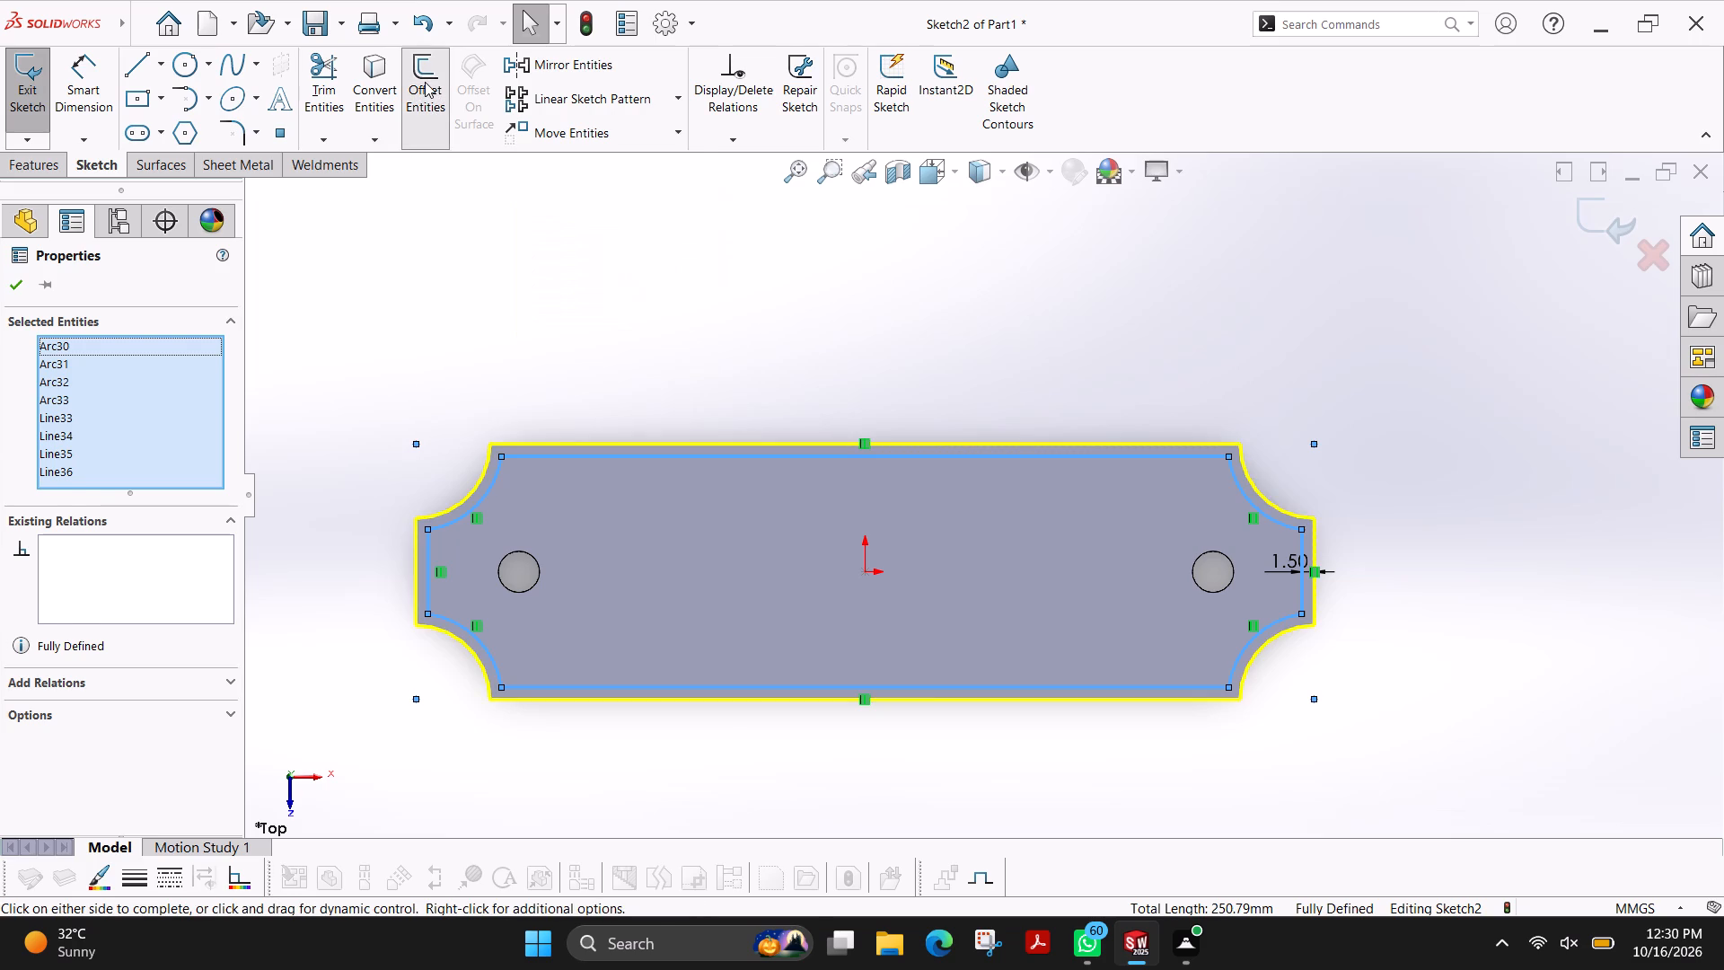
scroll(556, 498, down, 4)
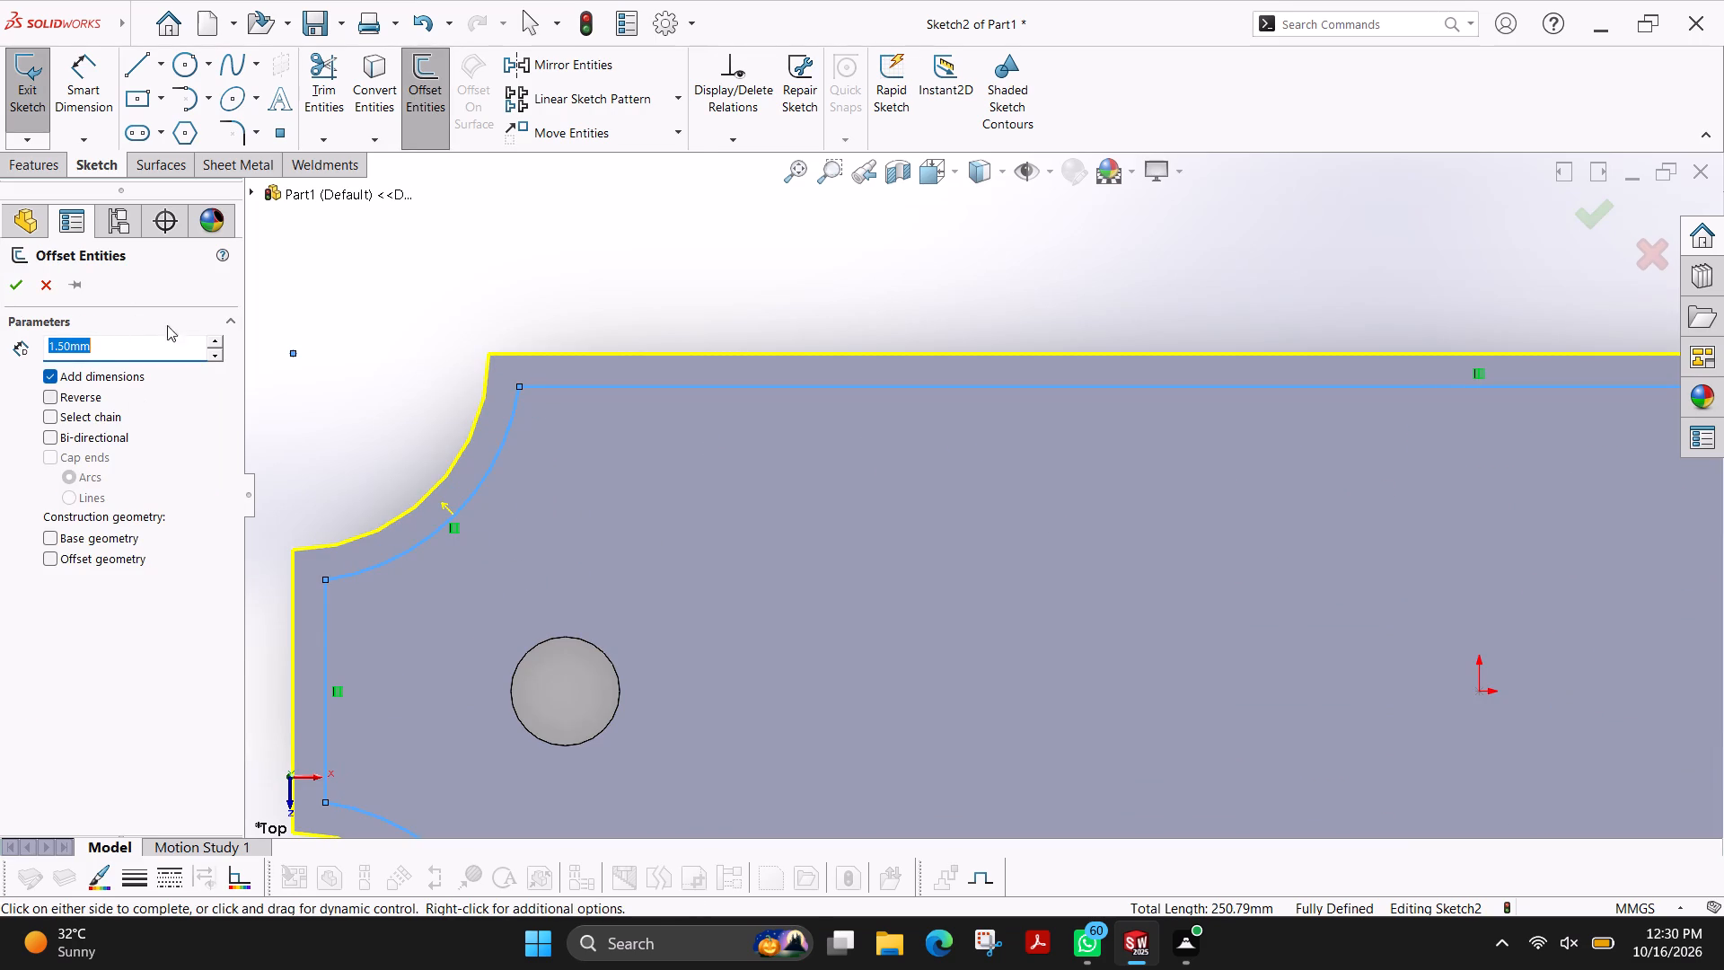
click(13, 292)
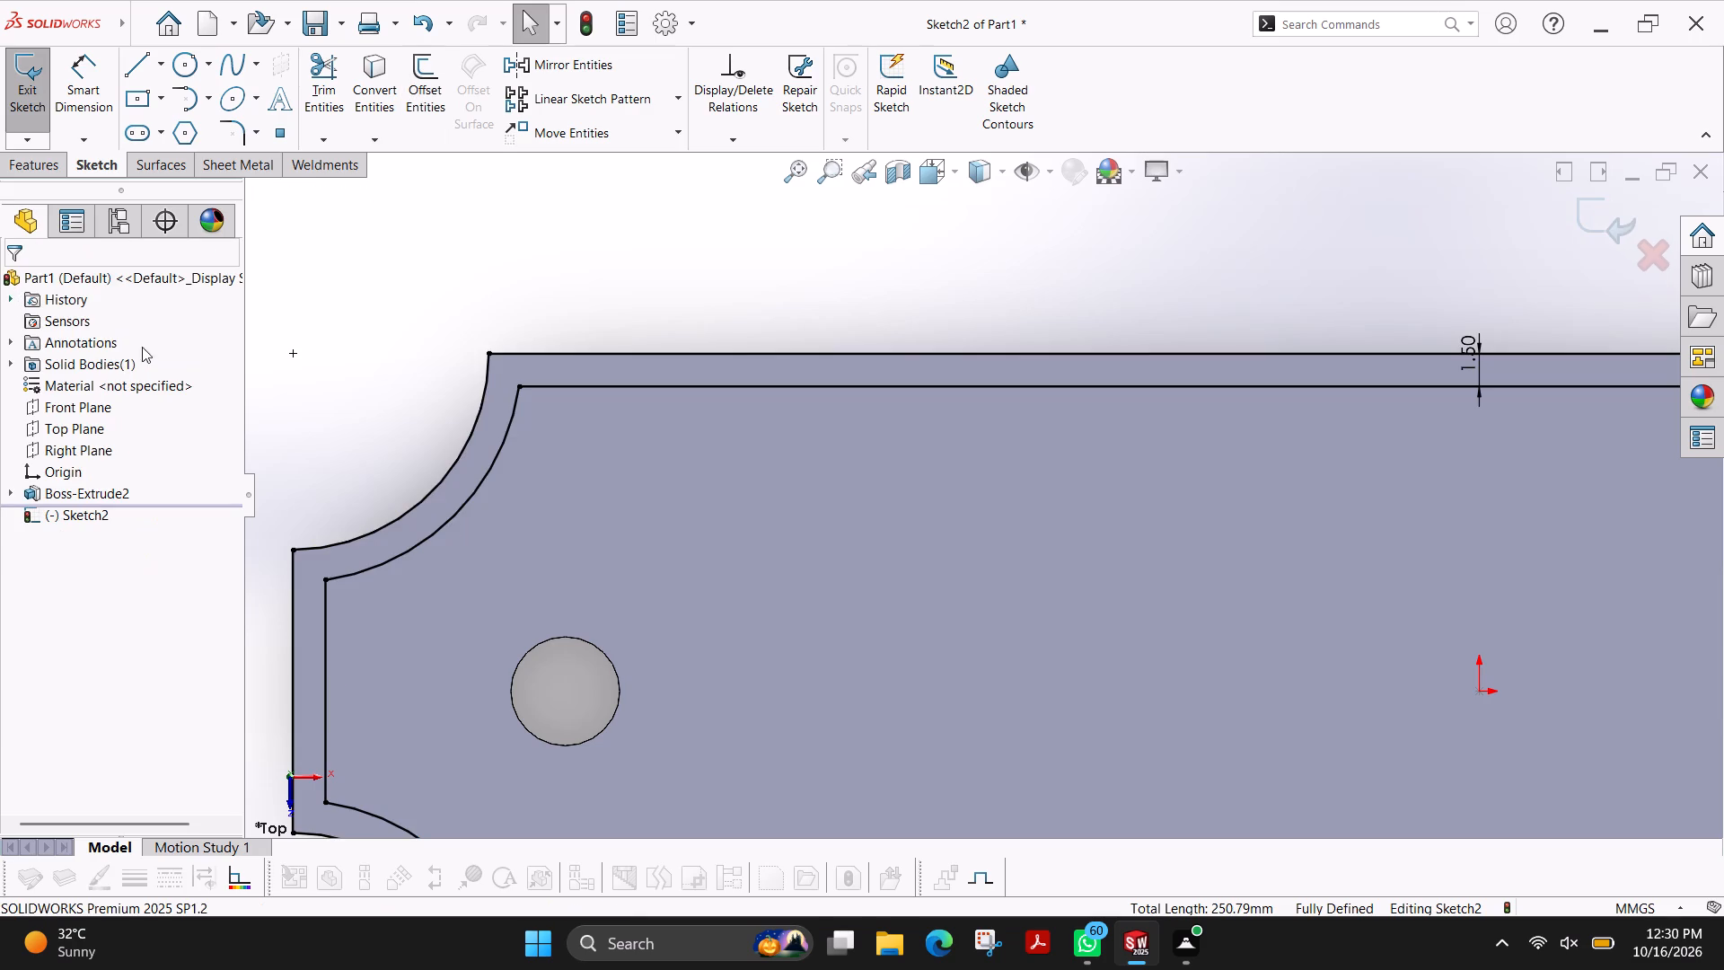
Extrude the border between the two outlines as a blind, merged boss 3 mm deep, with the direction reversed.
scroll(717, 576, up, 3)
scroll(985, 628, up, 2)
scroll(1582, 617, down, 1)
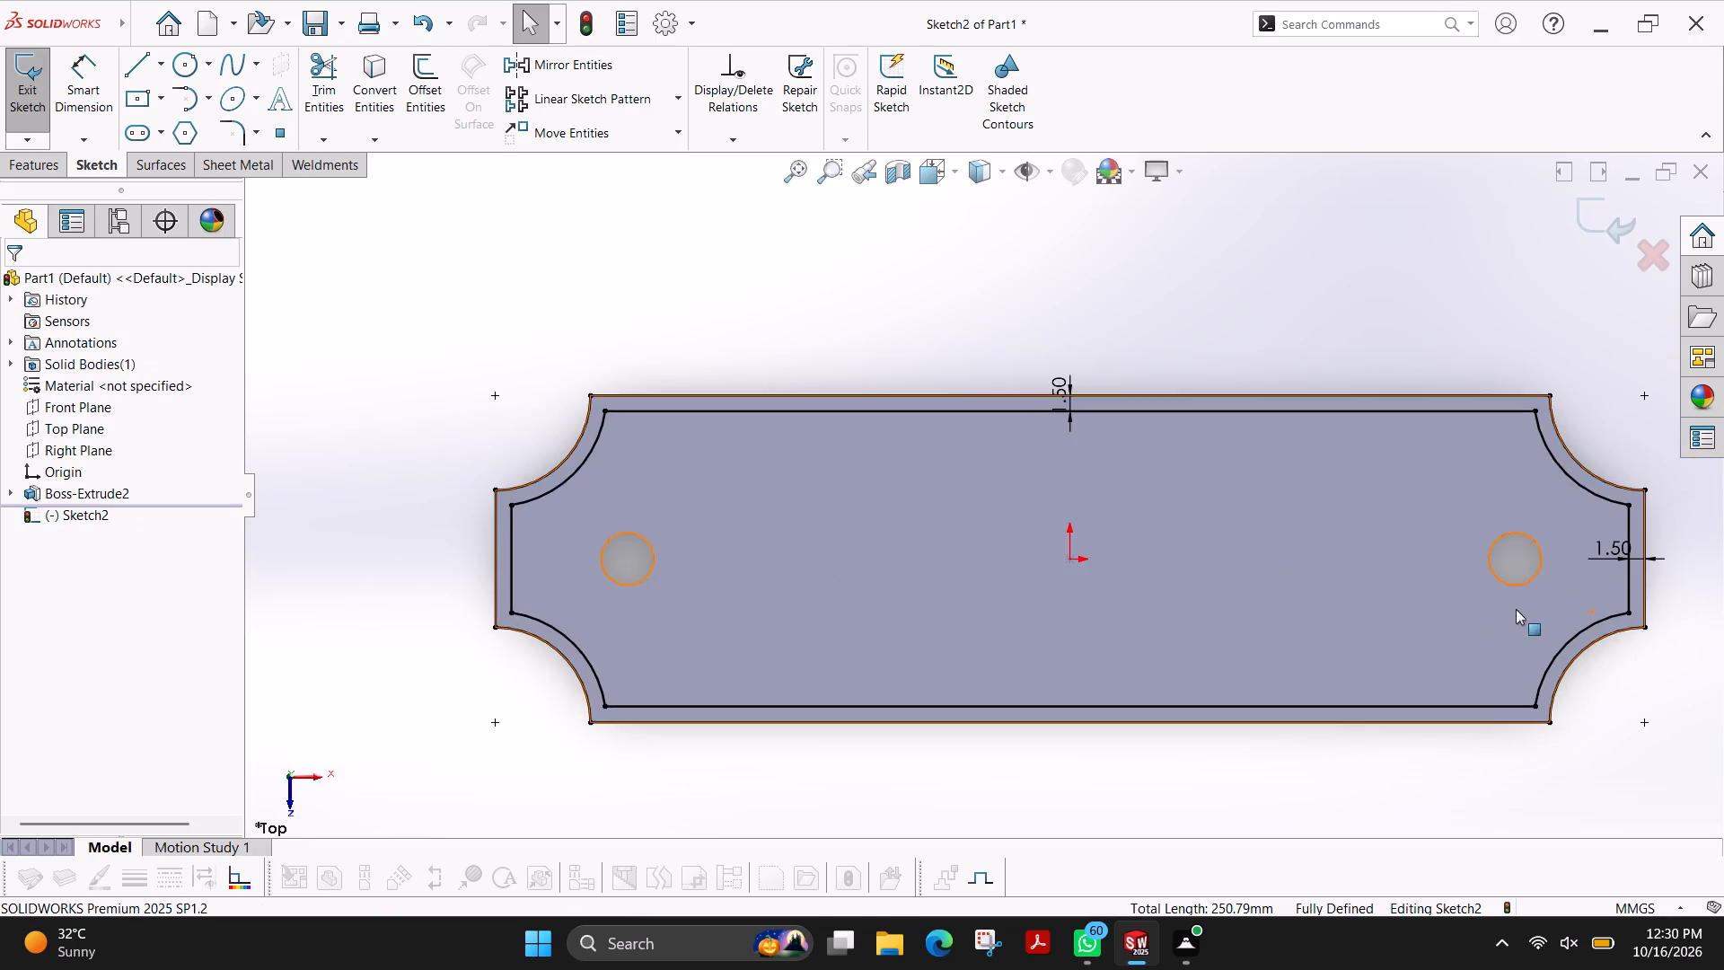
scroll(1460, 597, up, 2)
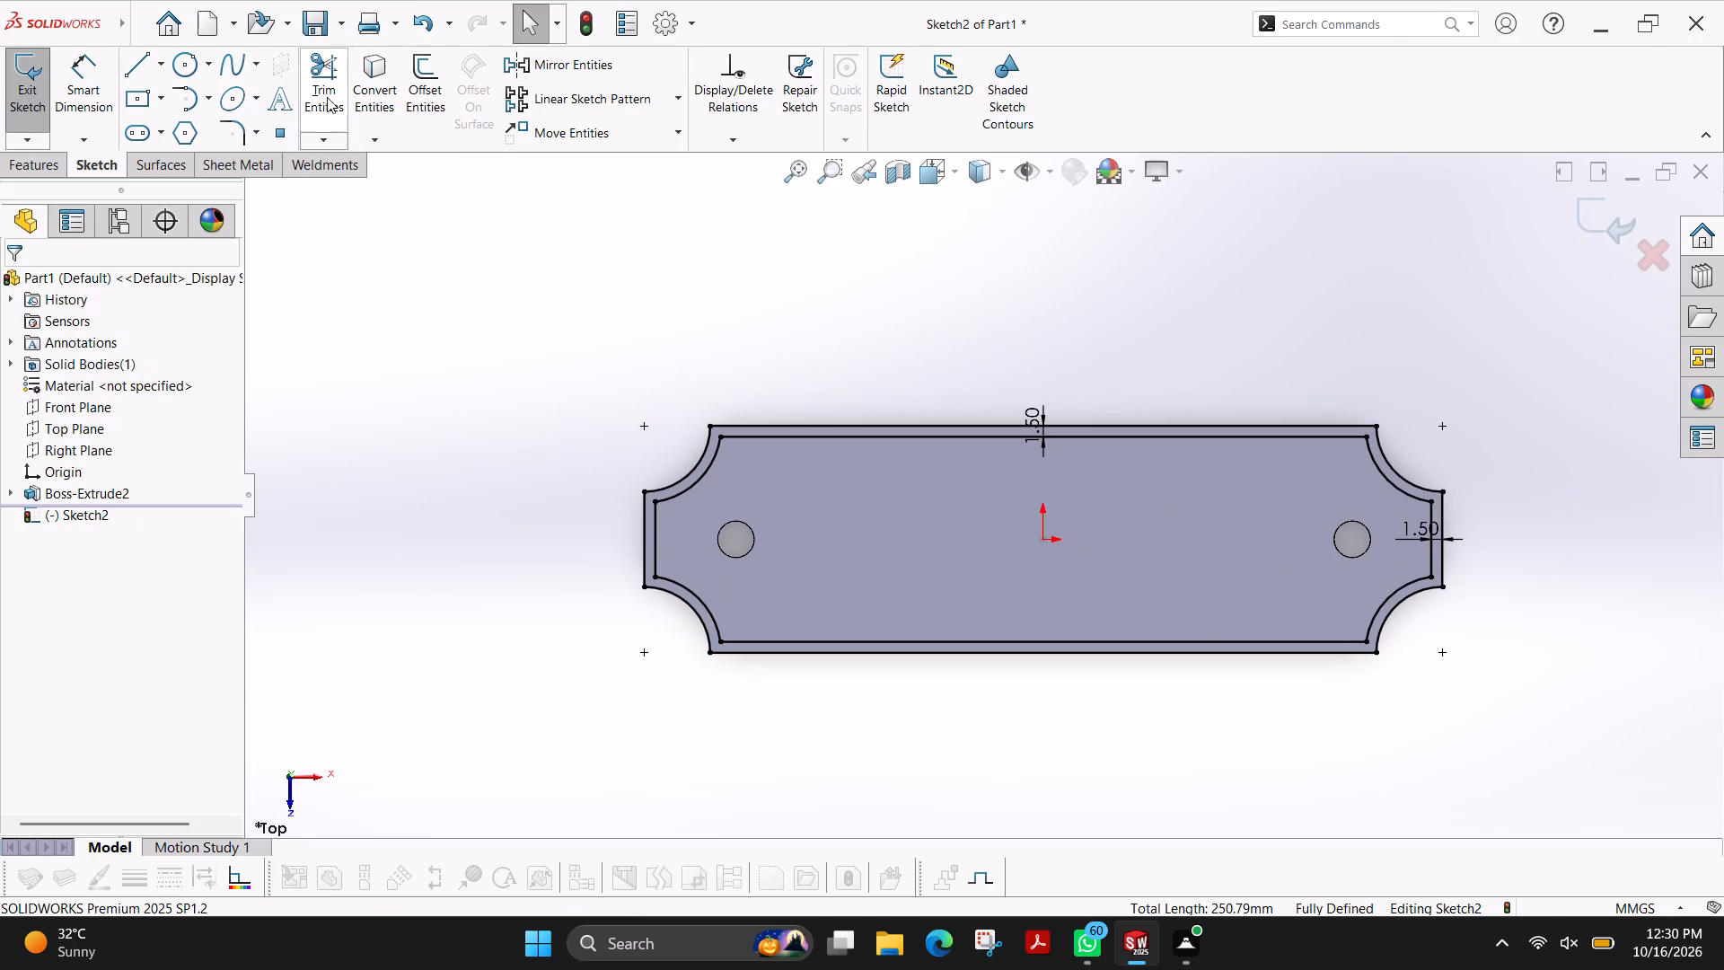
click(47, 165)
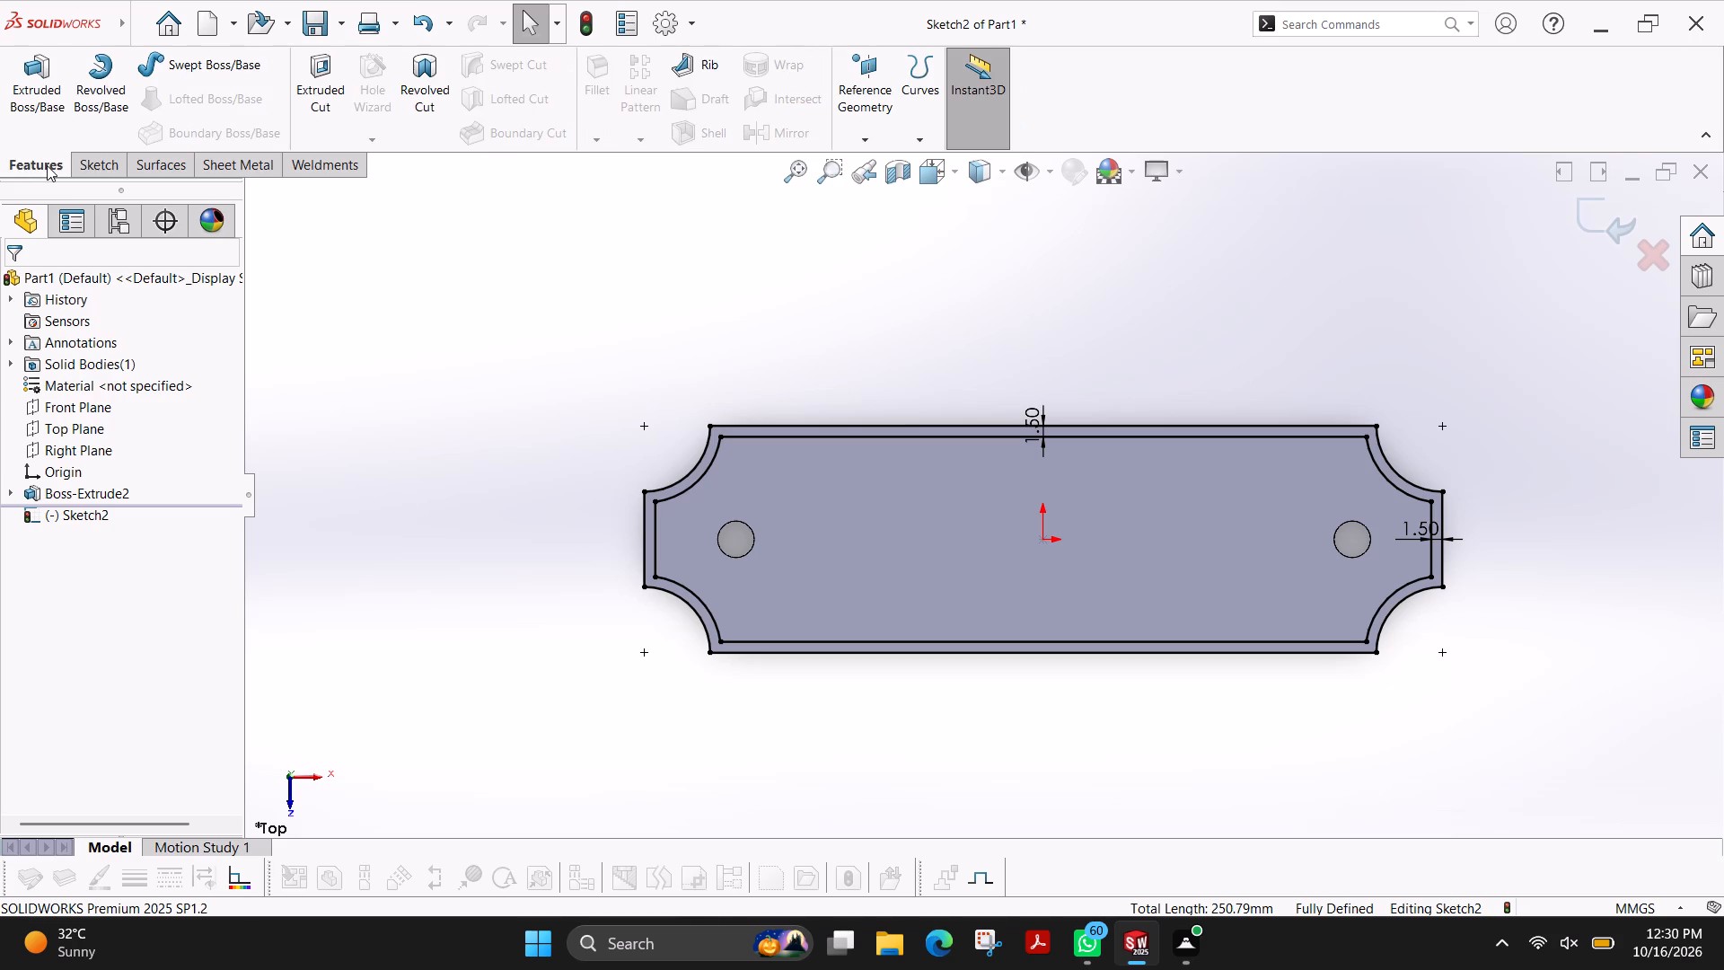
click(34, 84)
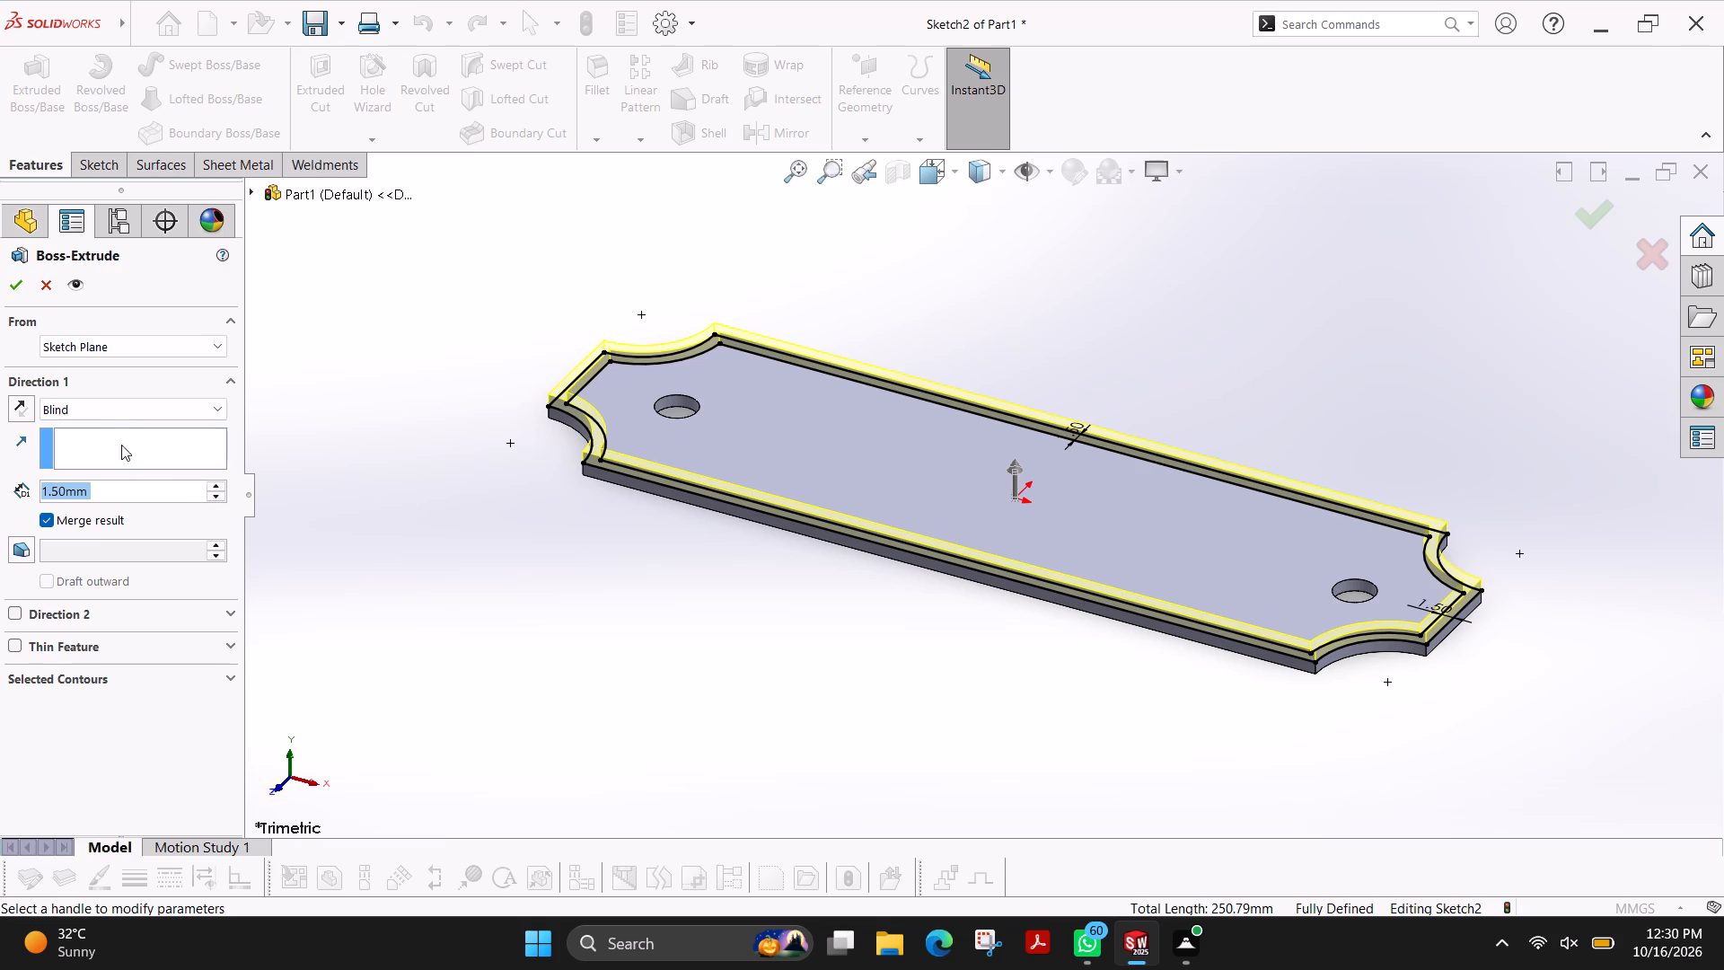
click(13, 406)
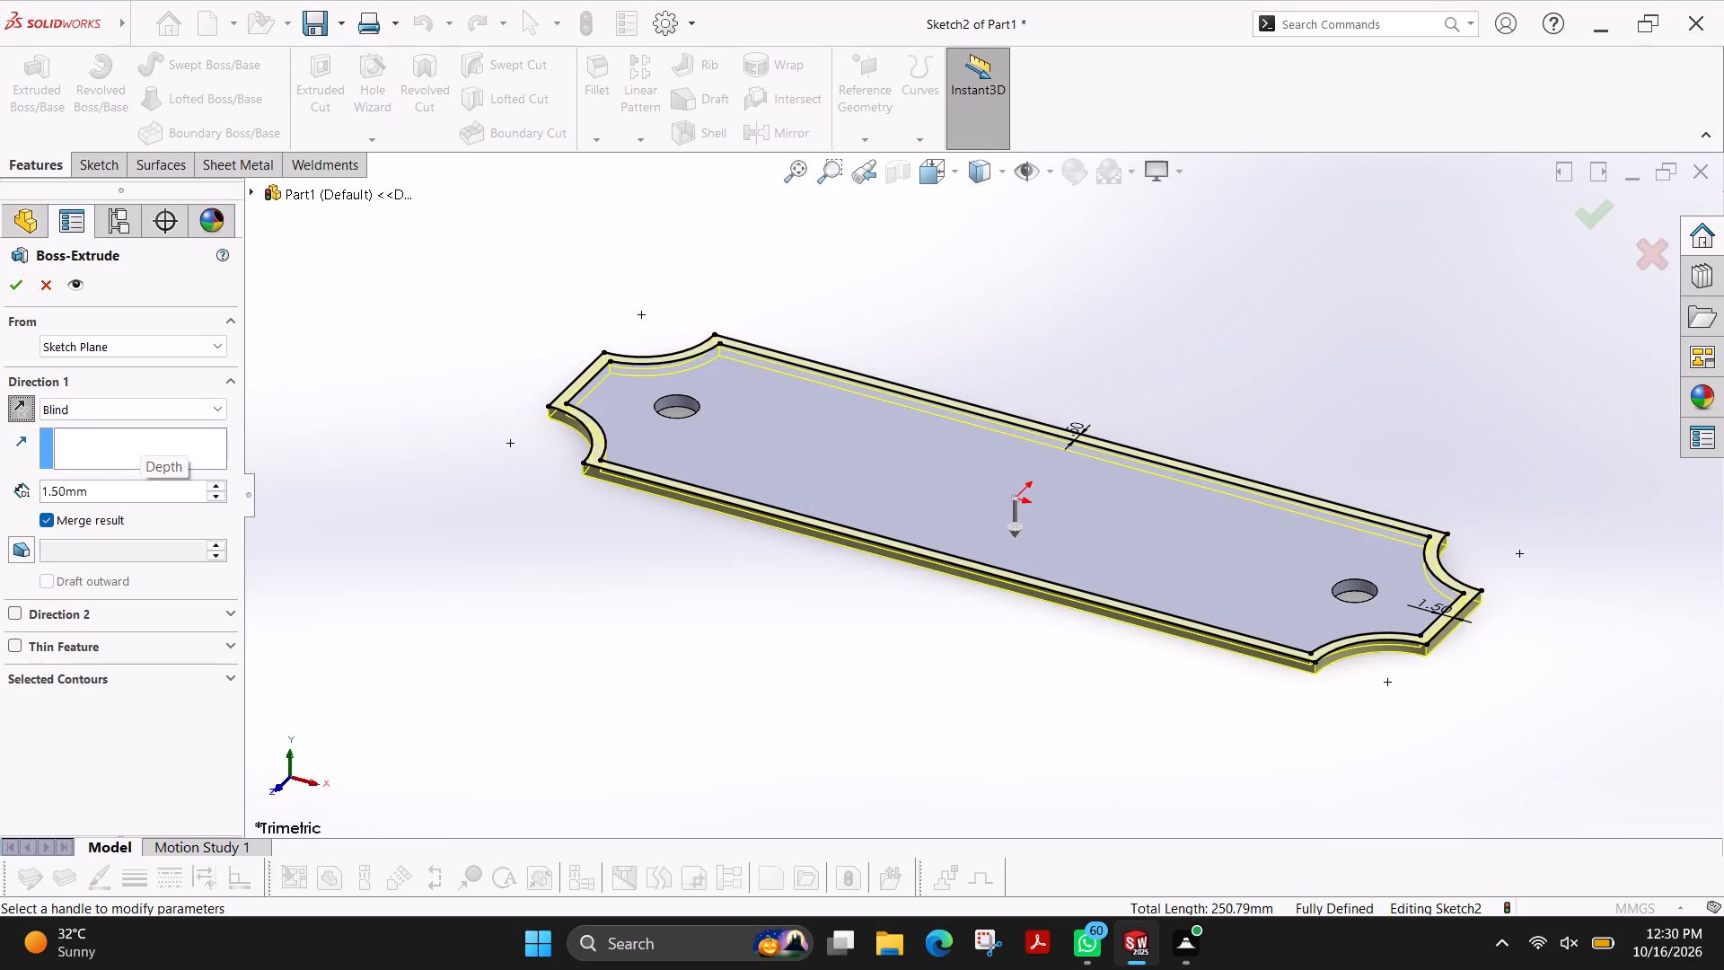
double_click(131, 491)
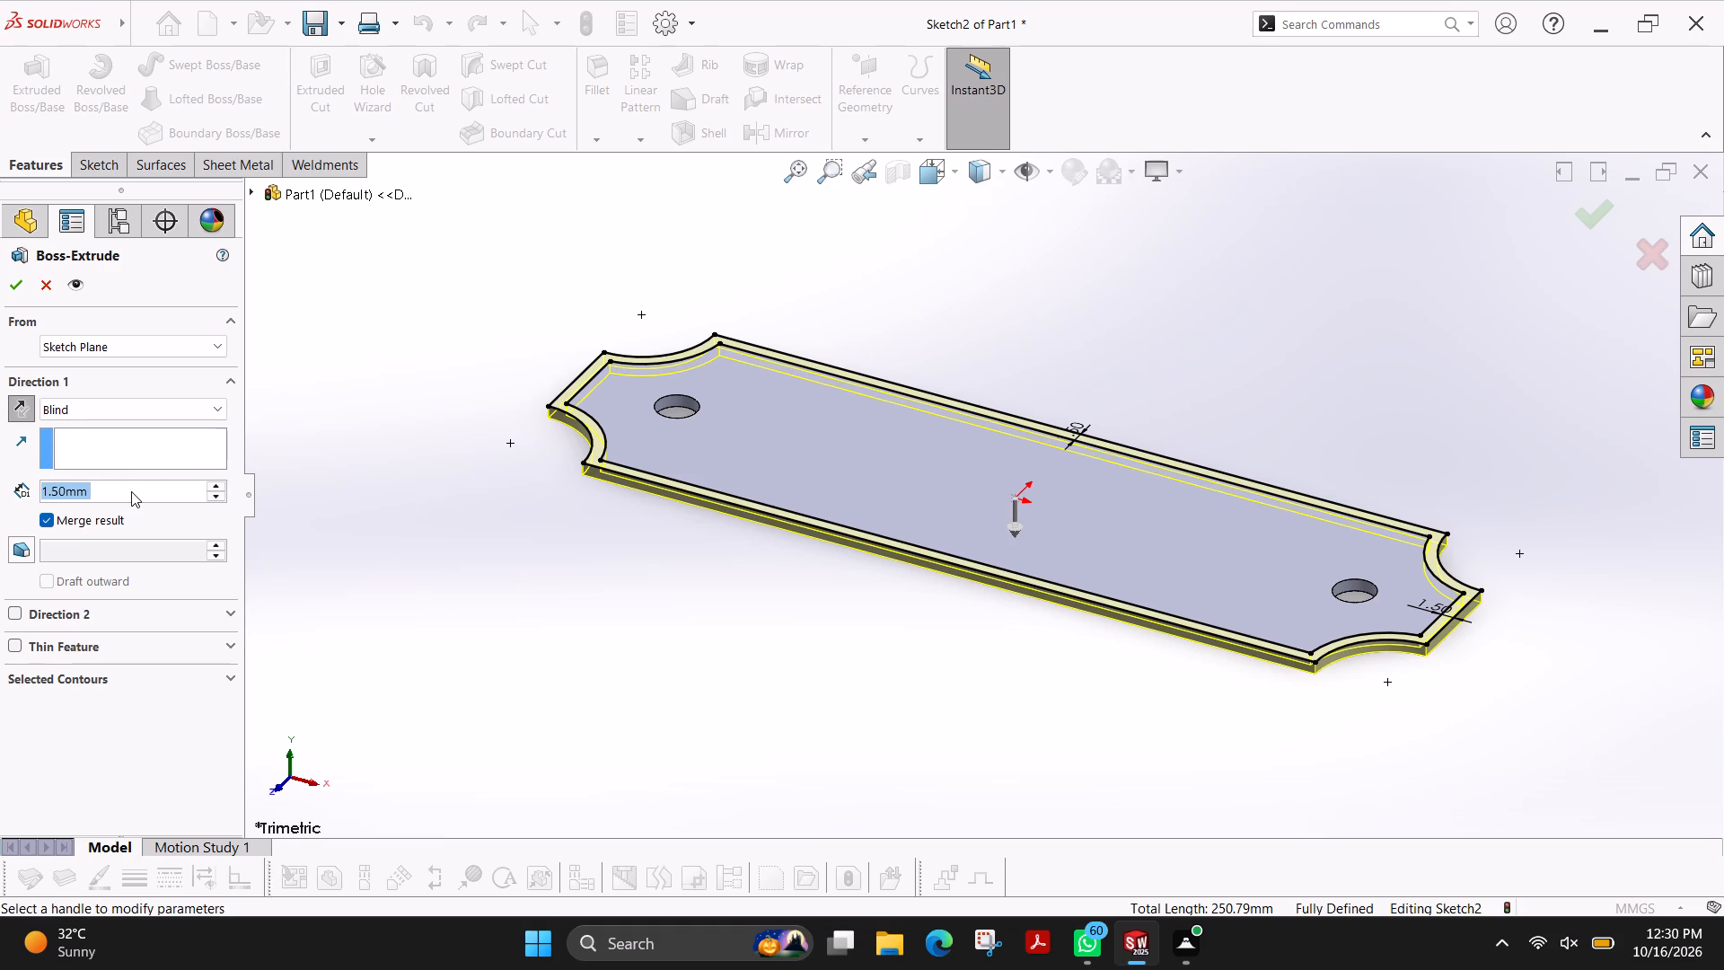
key(3)
key(Return)
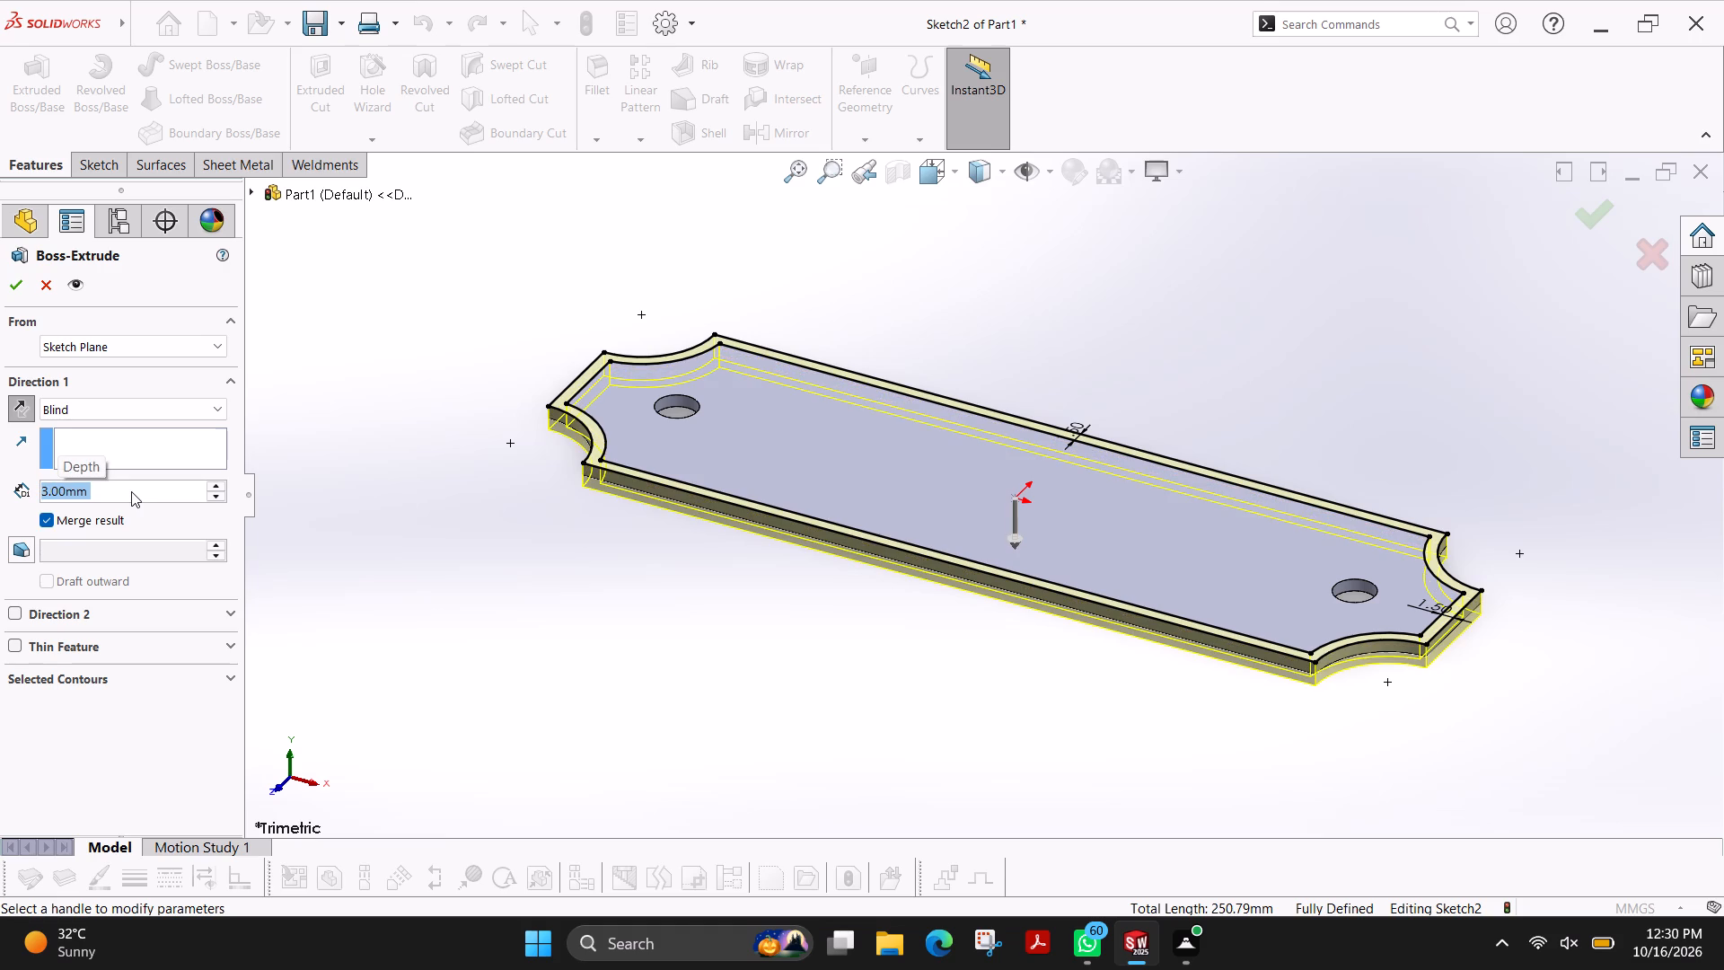
click(21, 287)
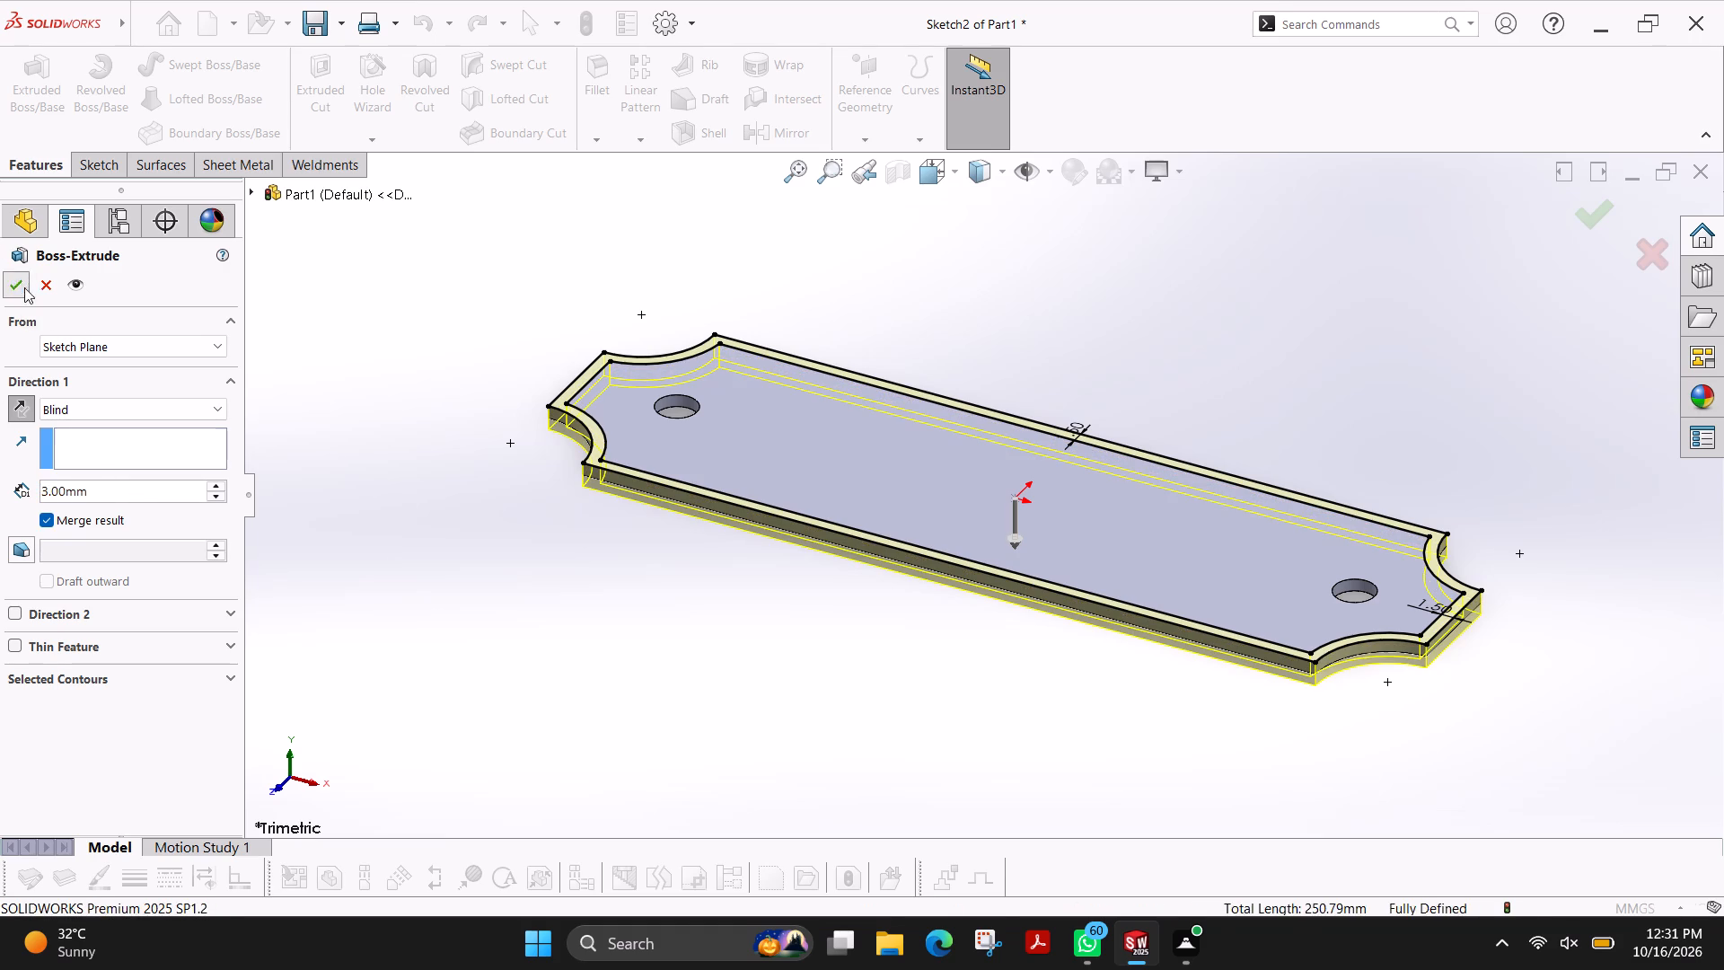
key(Escape)
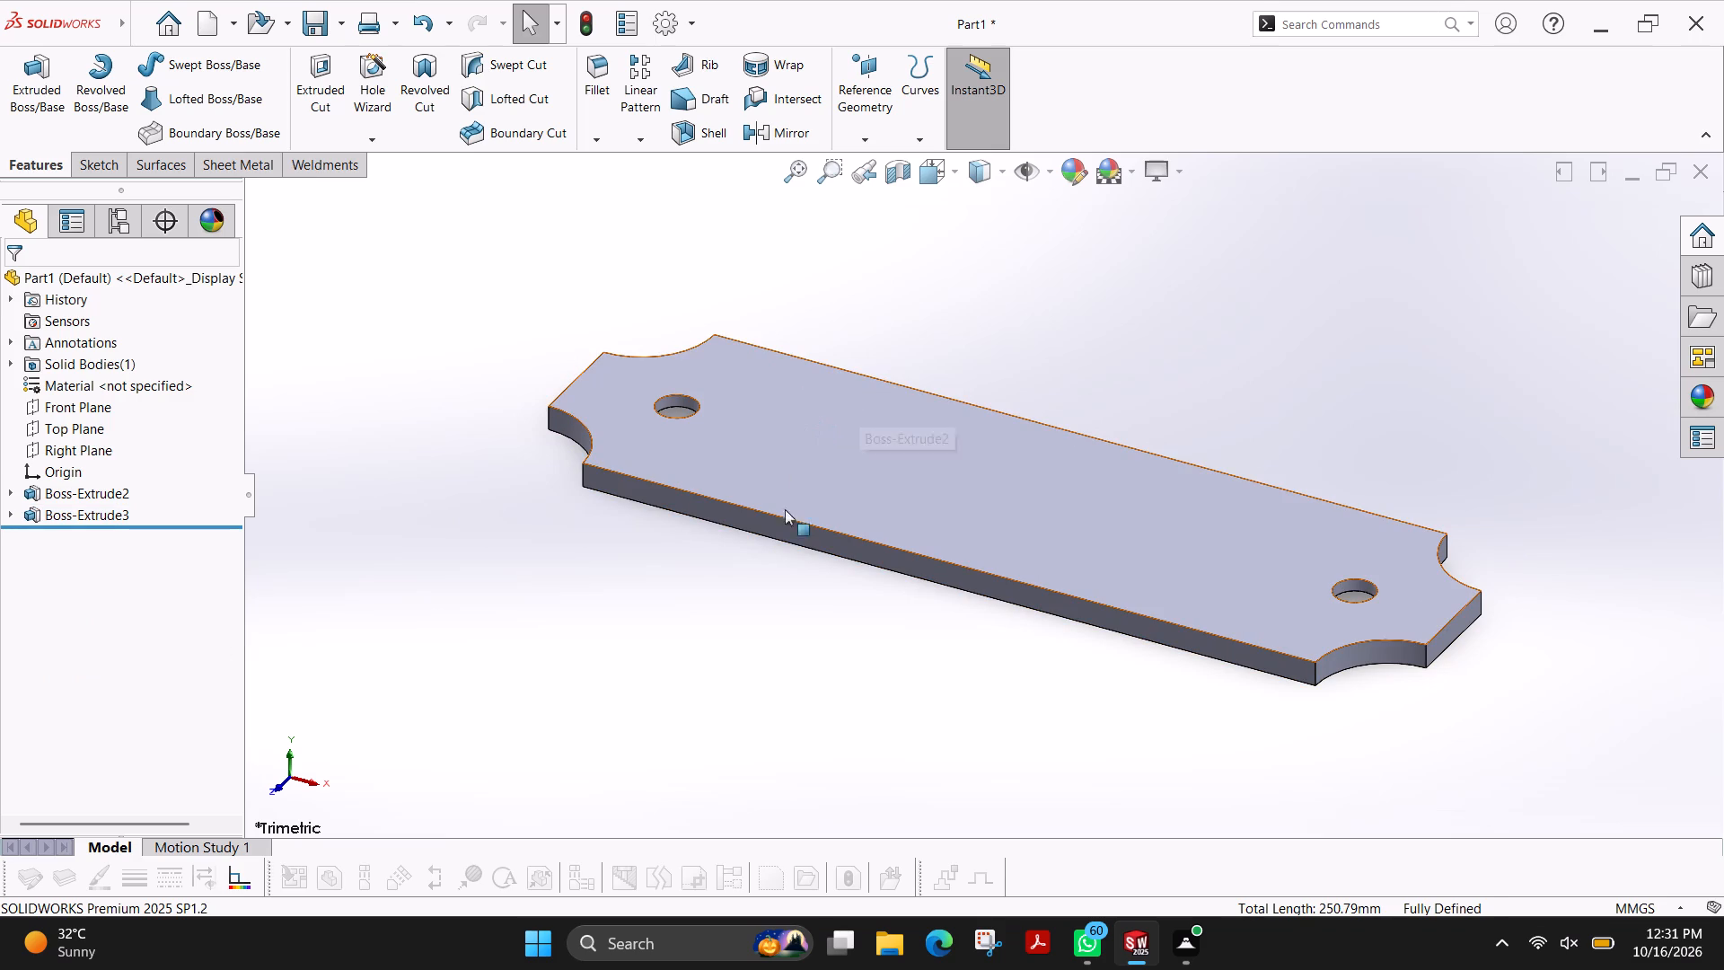
Examine the plate's underside, border rim and top face from several angles.
ctrl+shift+scroll(780, 520, down, 1)
ctrl+shift+middle_drag(779, 530, 871, 207)
ctrl+shift+middle_drag(574, 562, 641, 386)
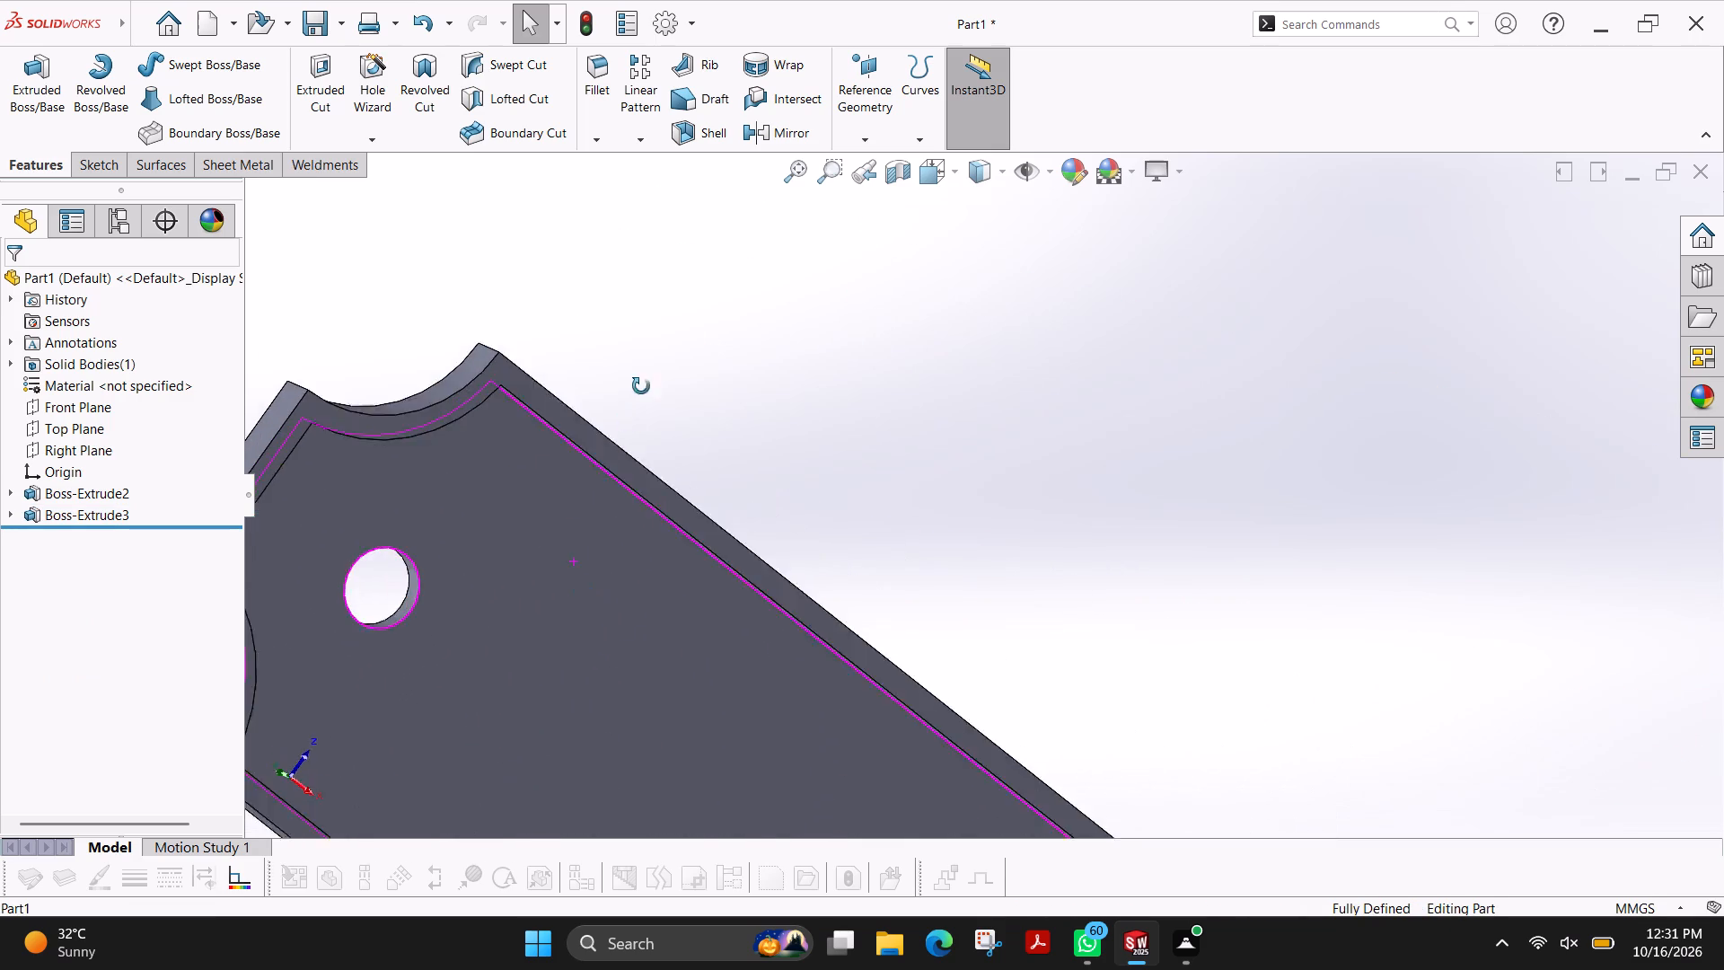
ctrl+shift+middle_drag(641, 386, 663, 310)
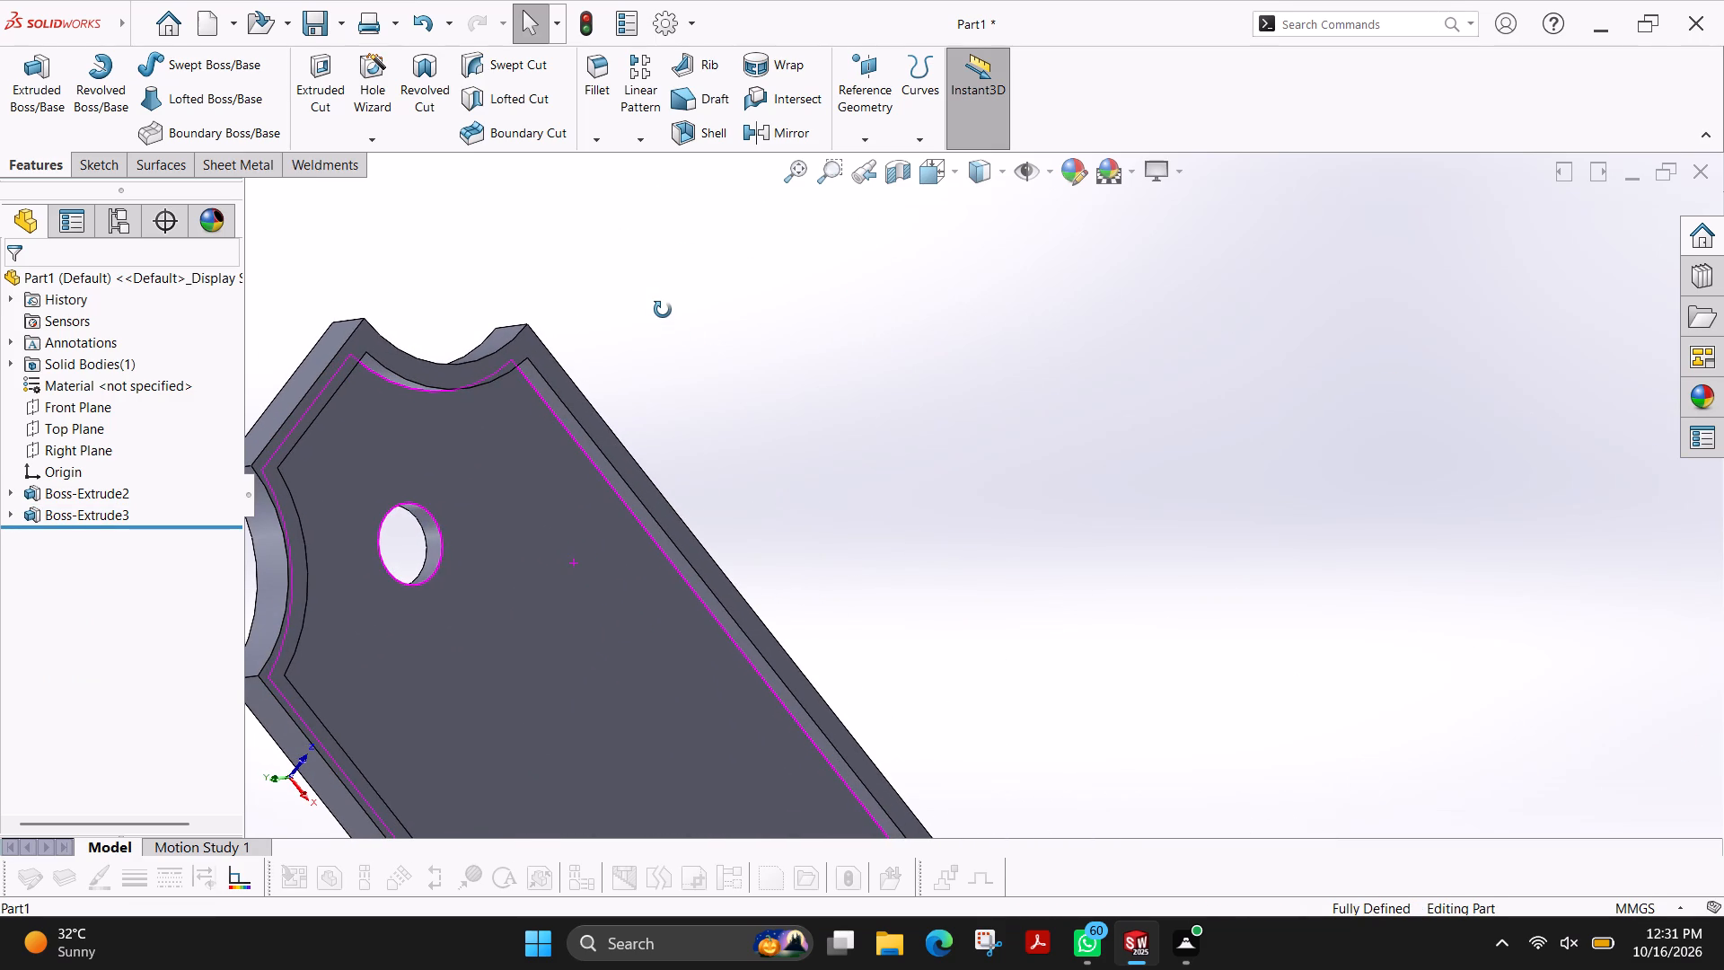
ctrl+shift+middle_drag(663, 310, 471, 744)
scroll(763, 533, up, 3)
scroll(763, 533, down, 1)
scroll(763, 532, up, 2)
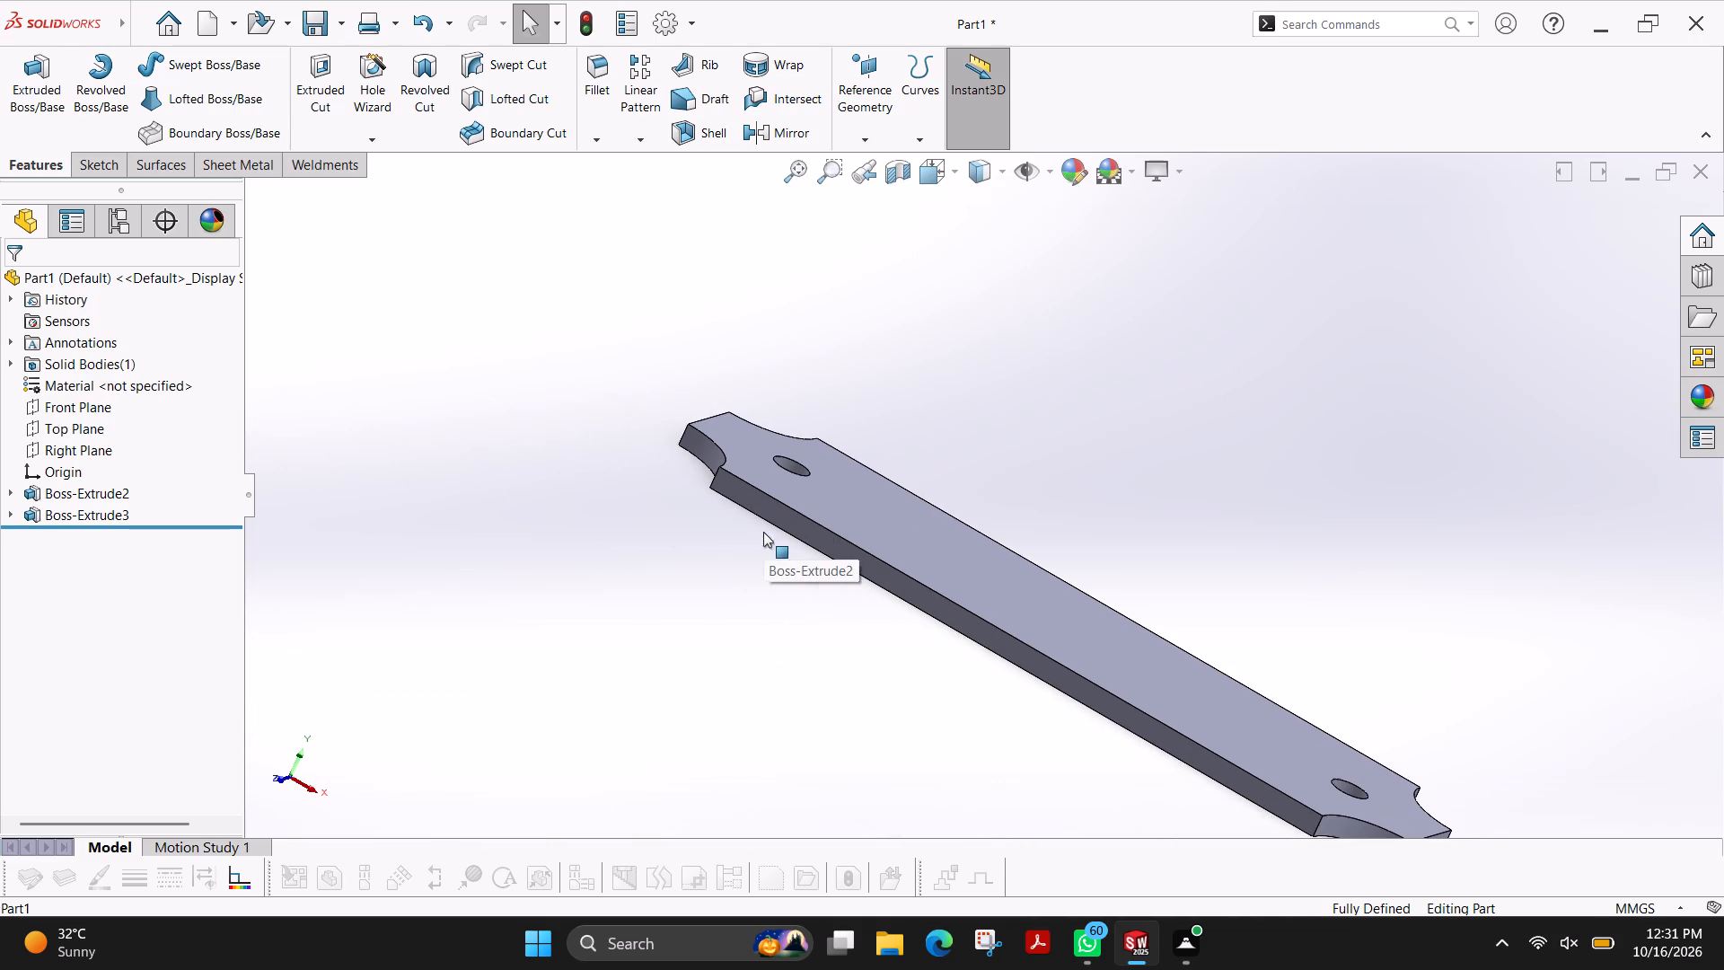
ctrl+shift+middle_drag(1161, 513, 1187, 457)
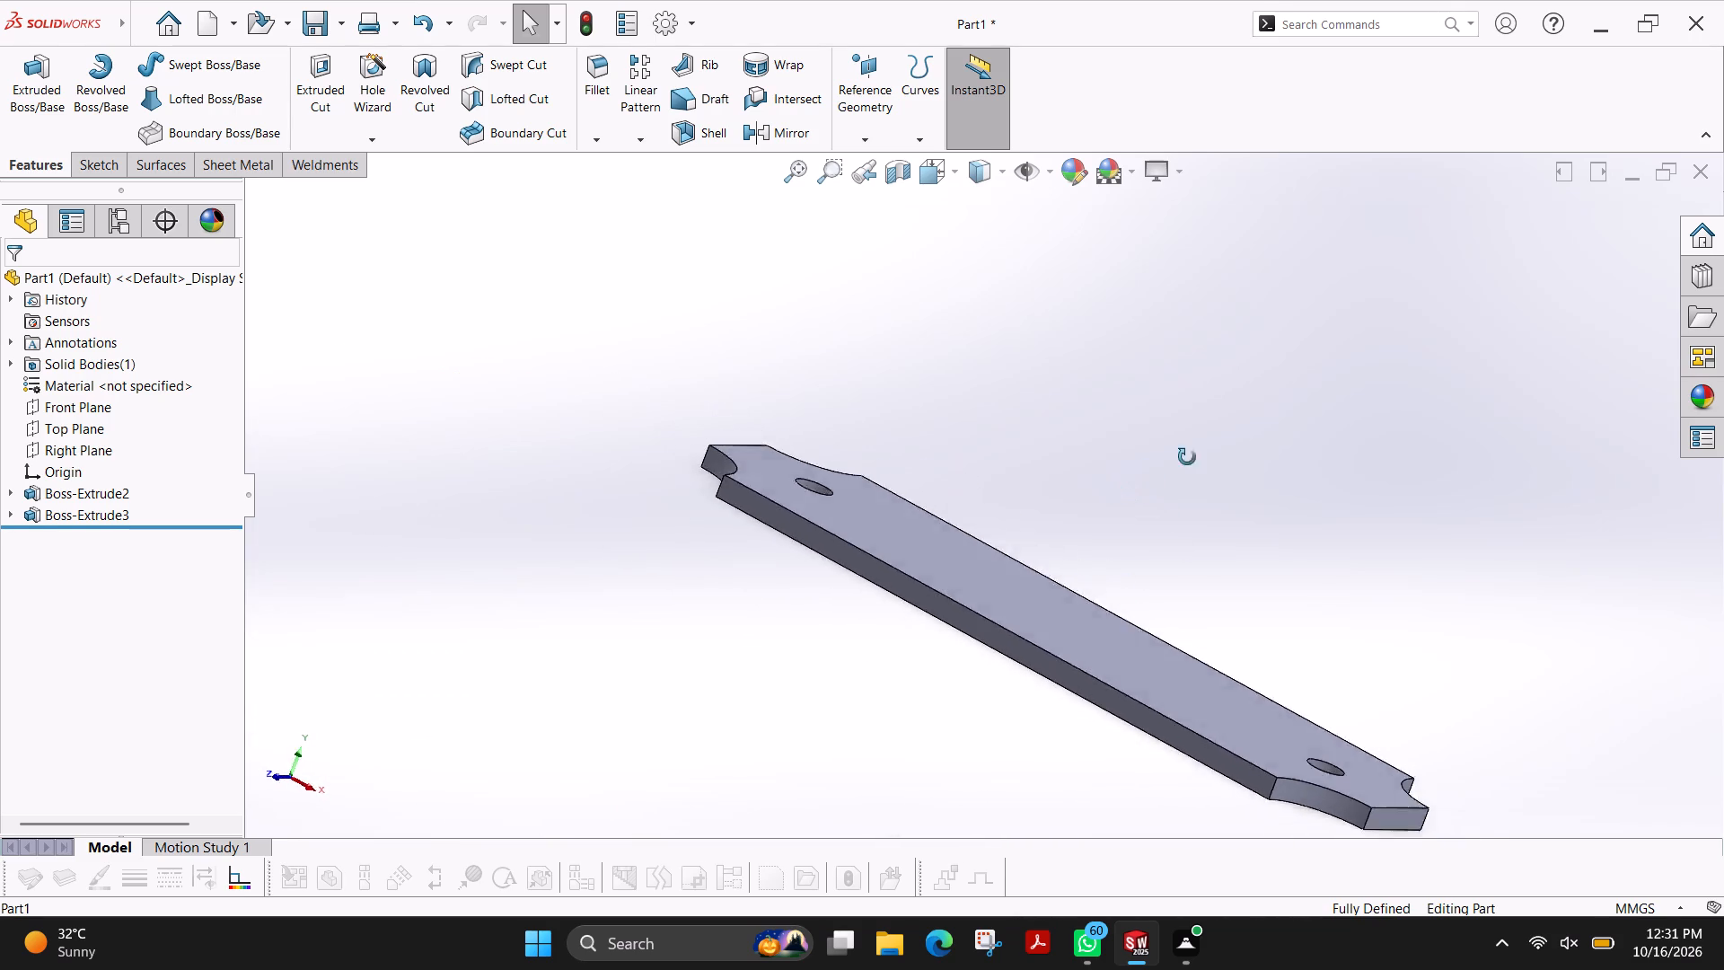
Open a new sketch on the plate's flat face, opposite the border rim.
ctrl+shift+middle_drag(1187, 457, 1175, 560)
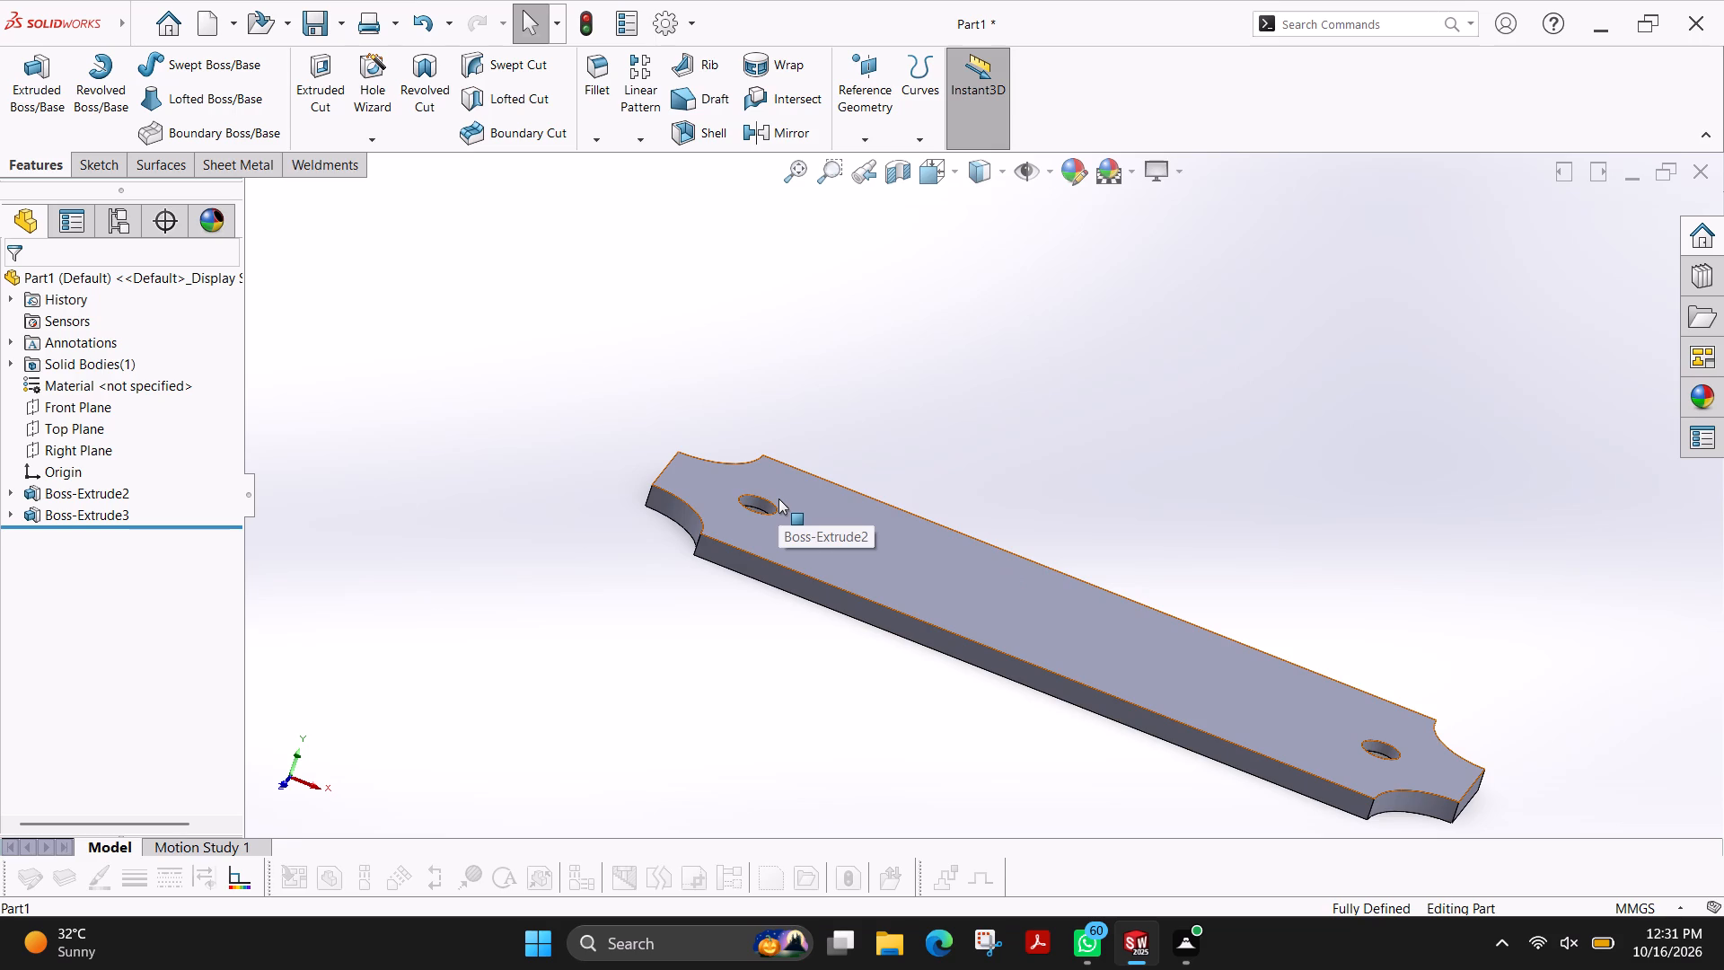
click(890, 551)
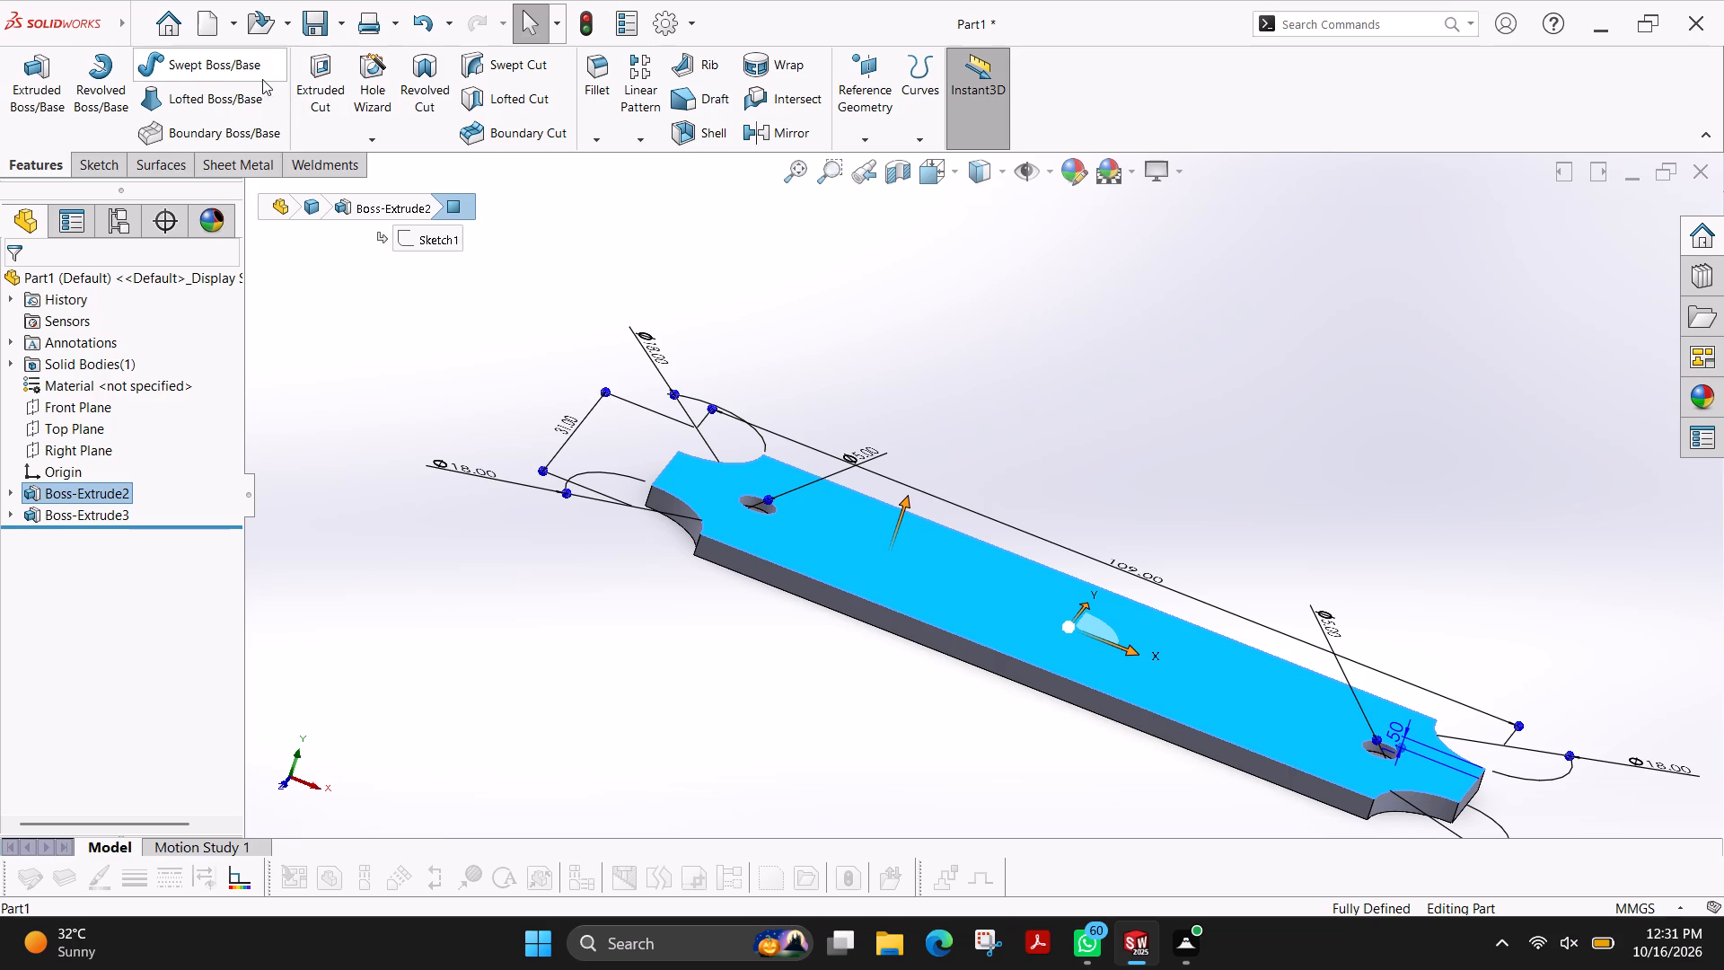
click(94, 161)
click(34, 72)
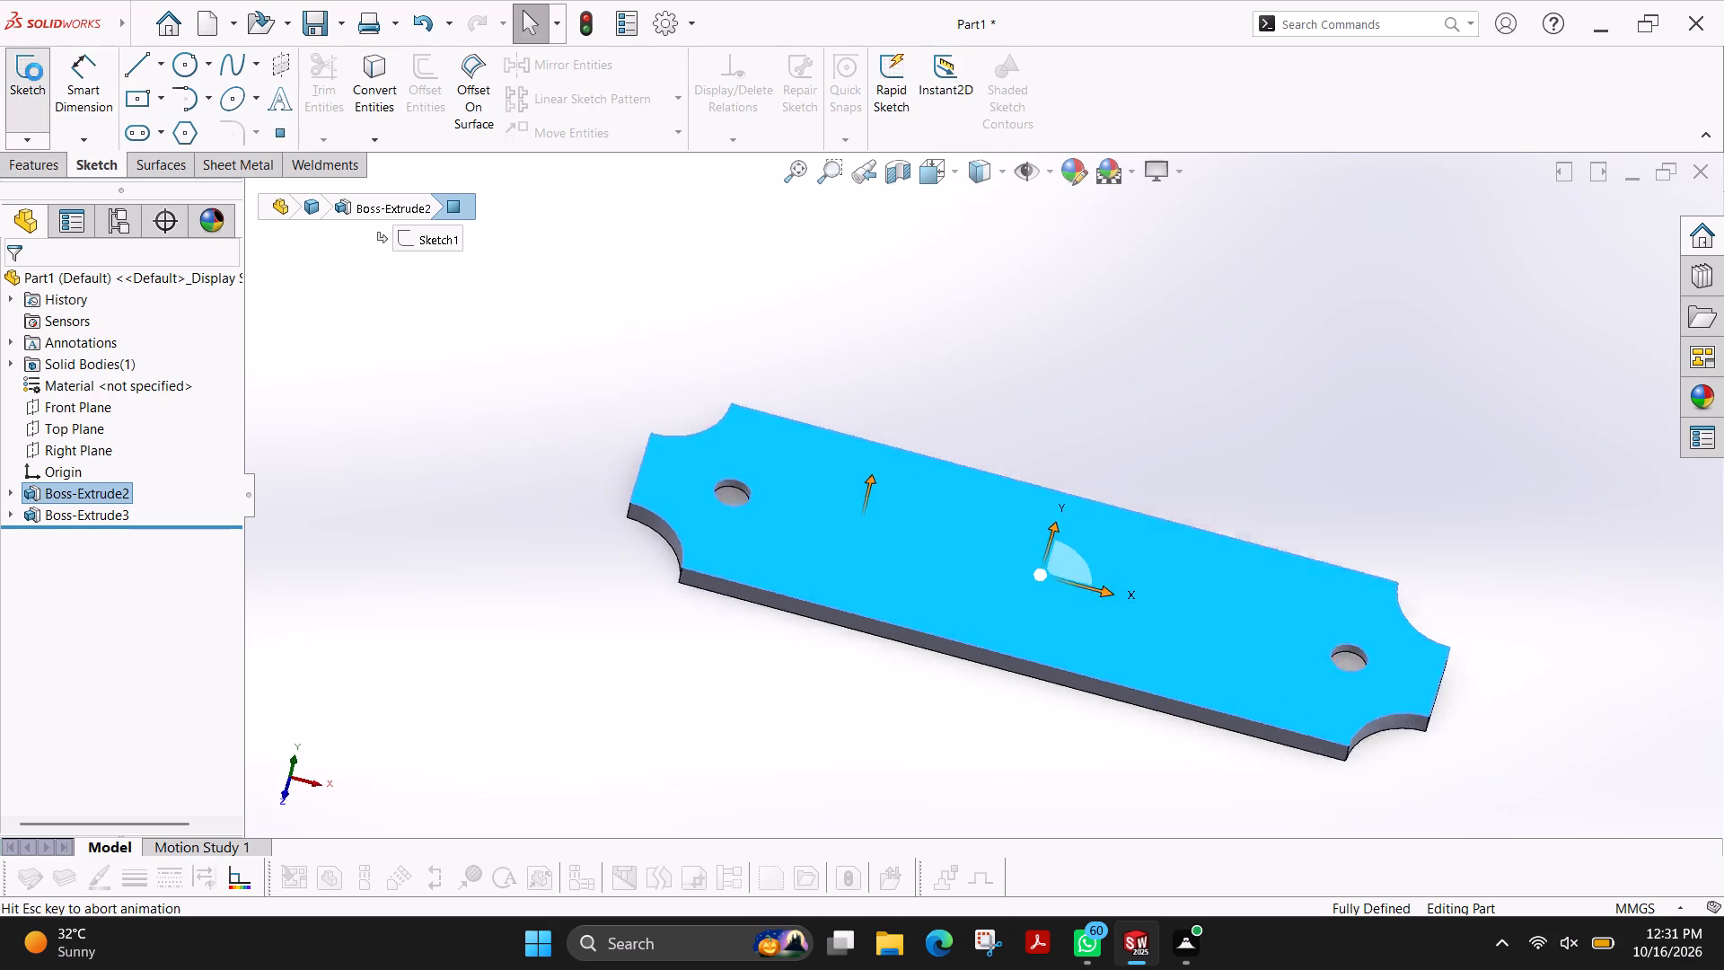
key(Escape)
Sketch a circle of about 3.6 mm radius concentric with the 5 mm hole at the plate's negative-X end.
scroll(954, 388, down, 2)
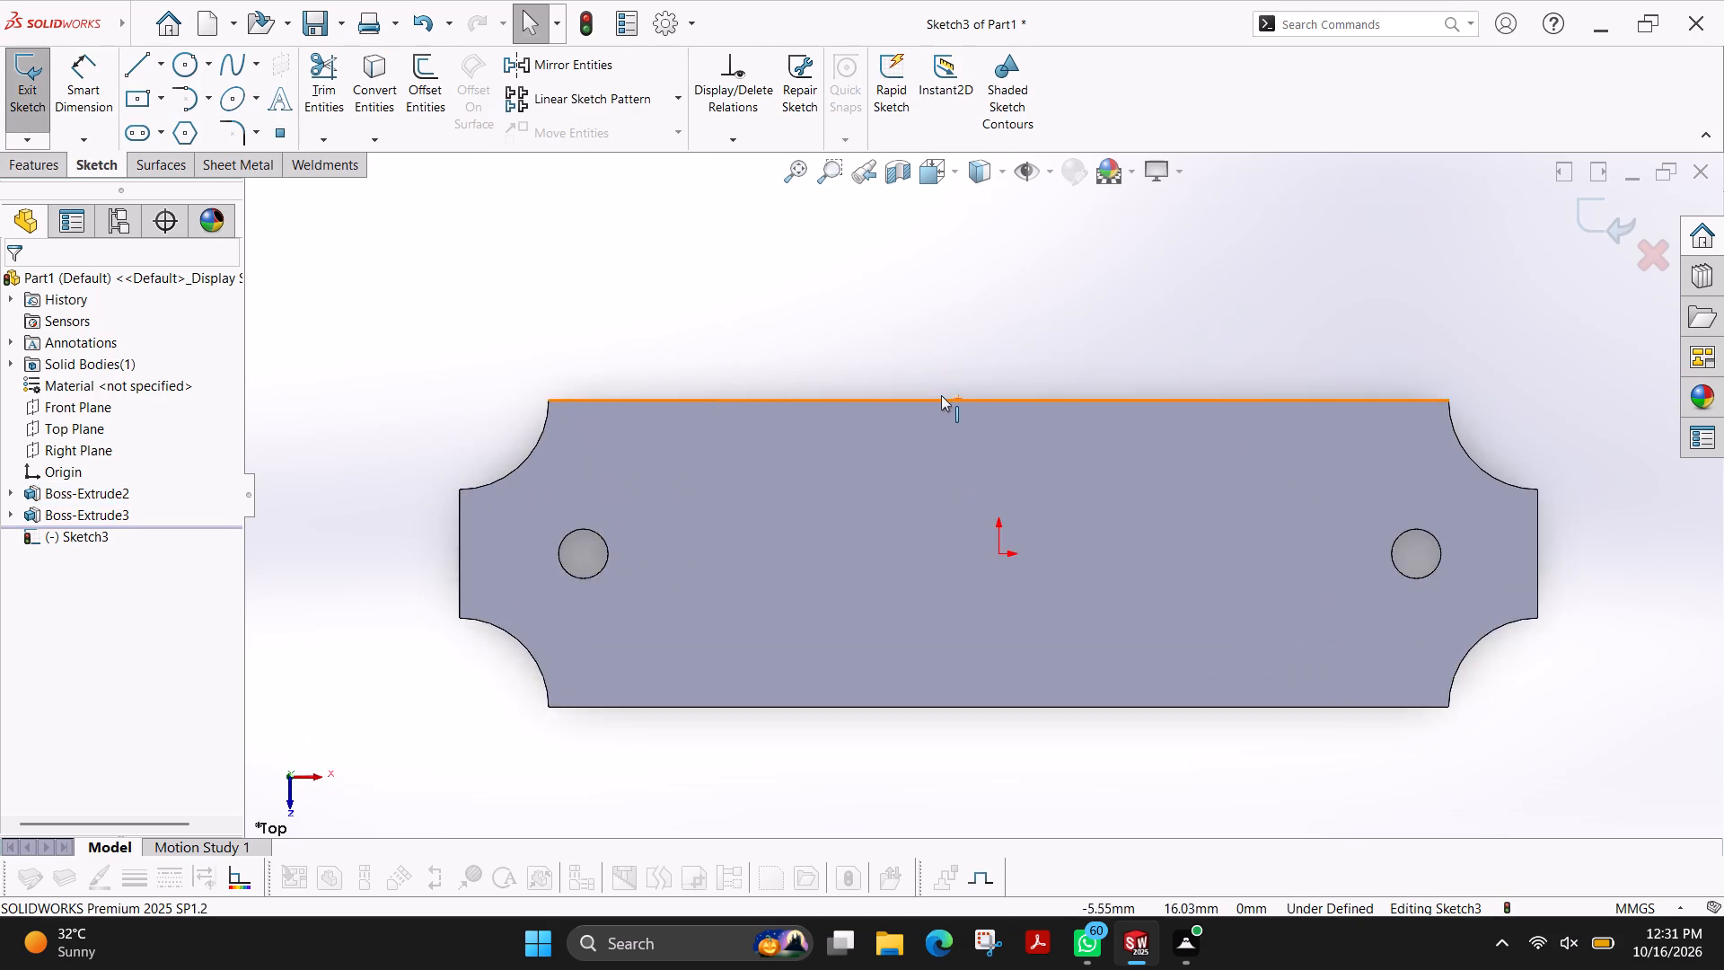
scroll(905, 408, down, 1)
click(181, 66)
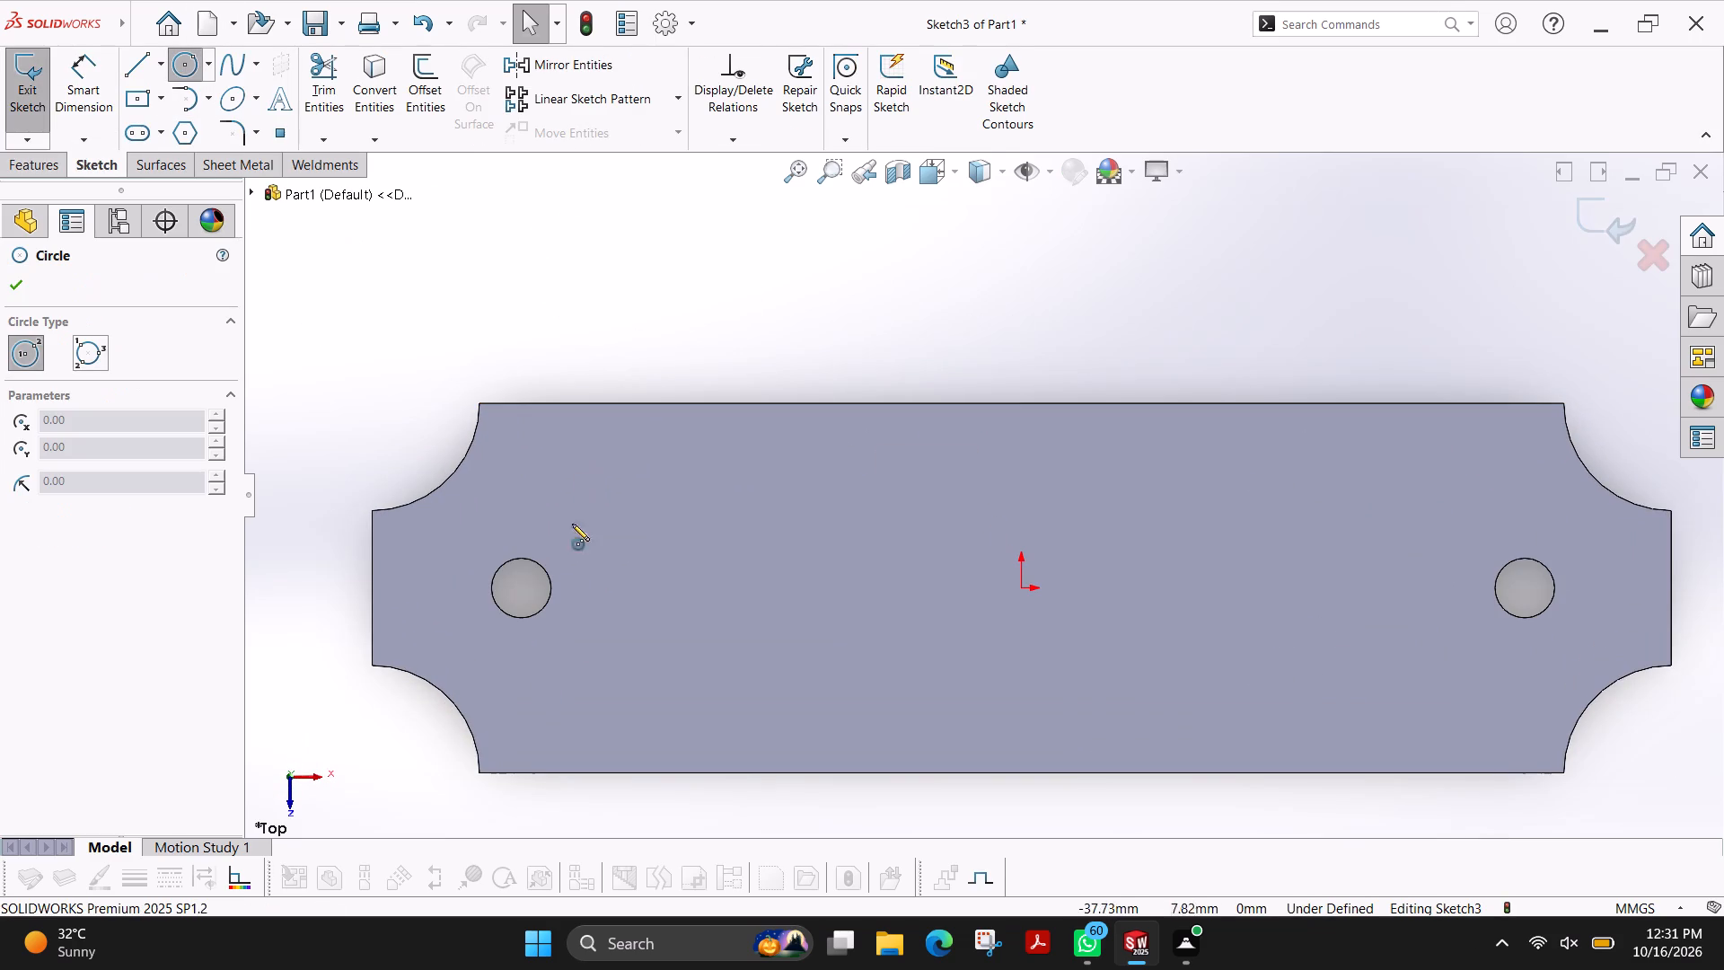
scroll(569, 643, down, 3)
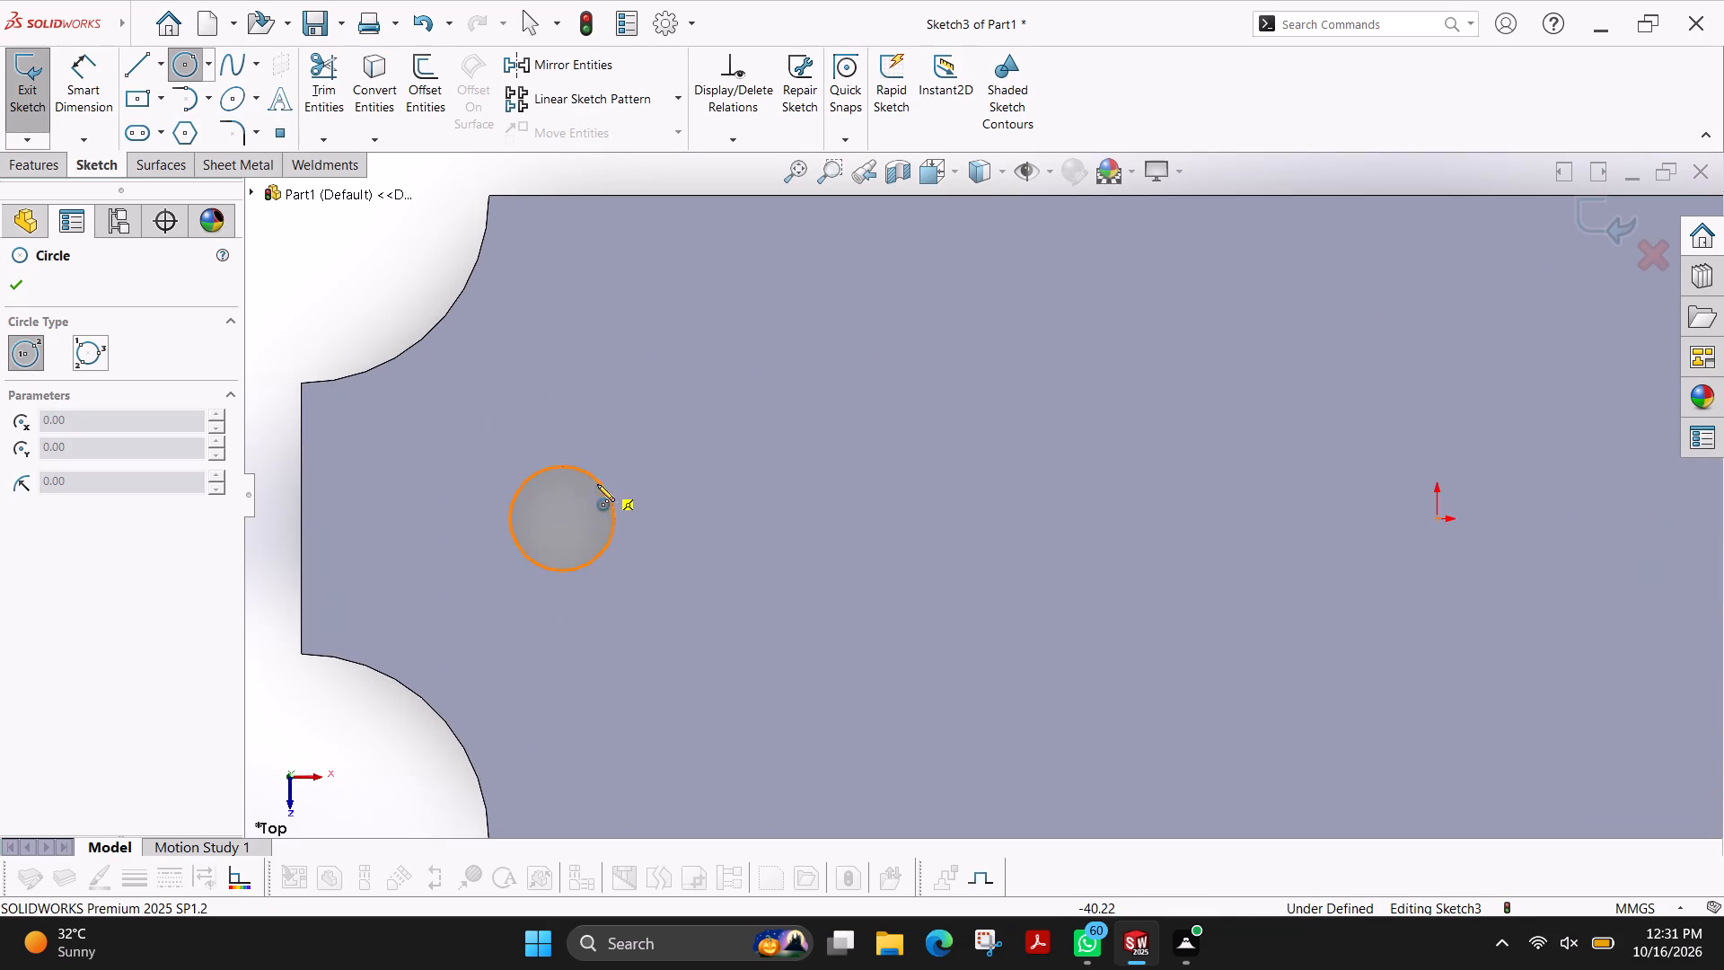
click(559, 517)
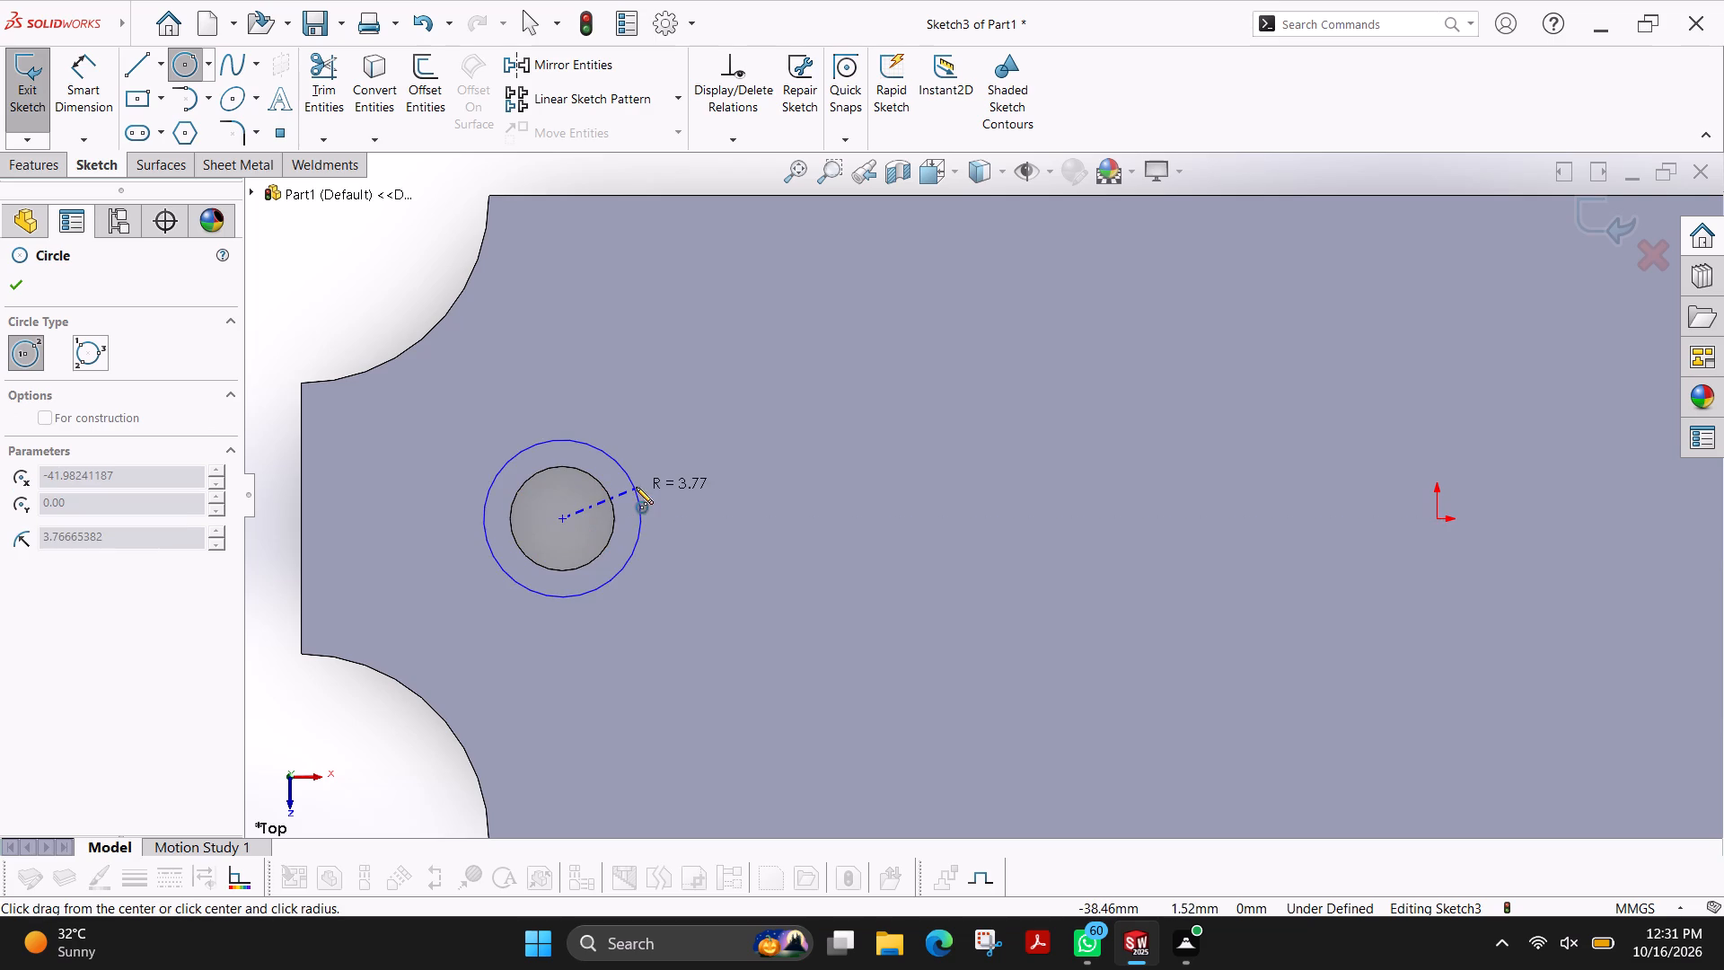
click(631, 488)
Sketch a circle of about 3.8 mm radius concentric with the 5 mm hole at the plate's positive-X end.
scroll(1112, 498, down, 1)
scroll(1192, 483, up, 3)
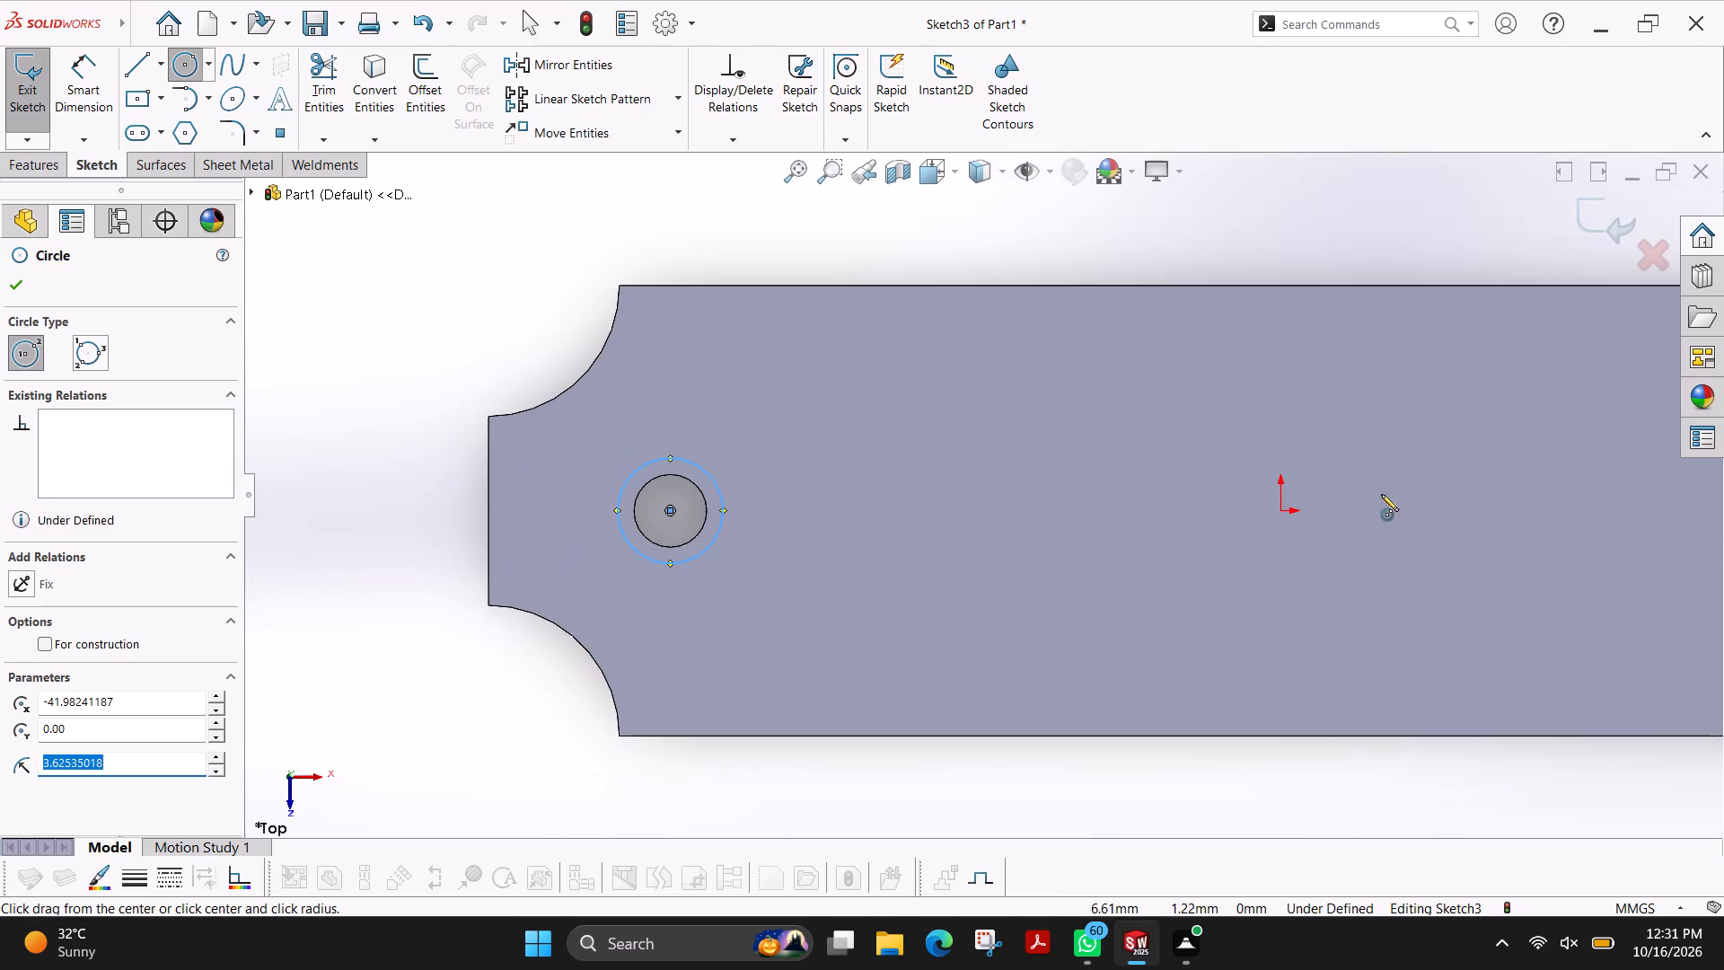
scroll(1429, 503, up, 2)
scroll(1557, 494, down, 5)
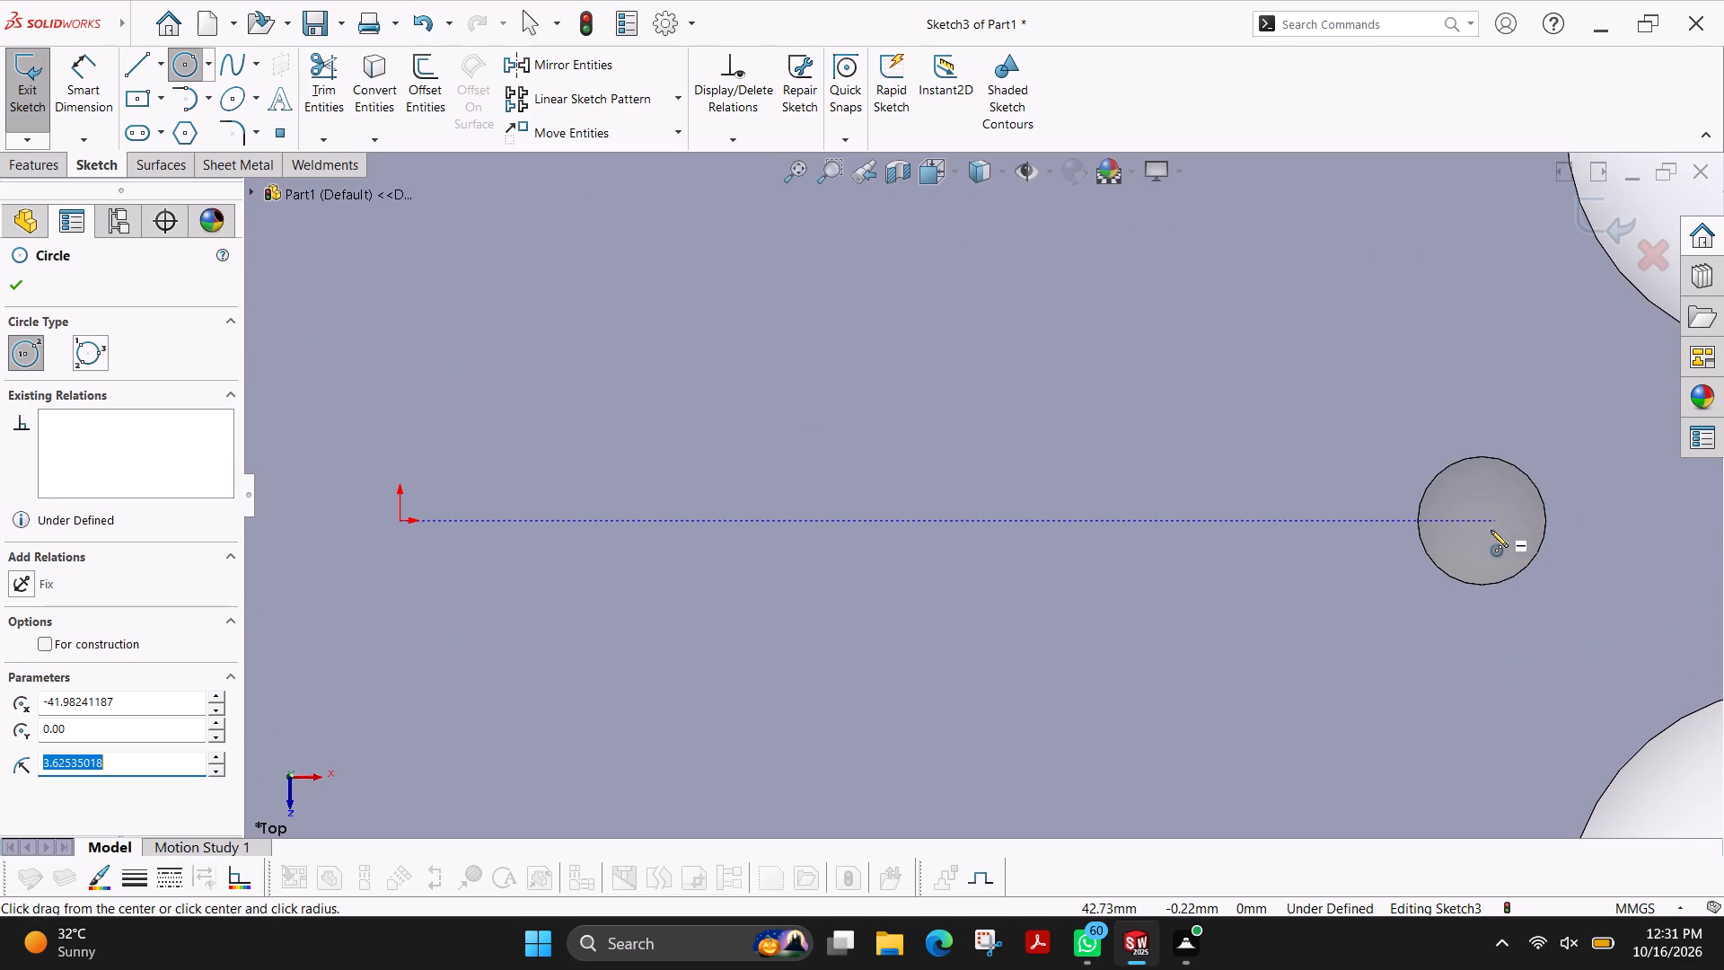
click(1481, 522)
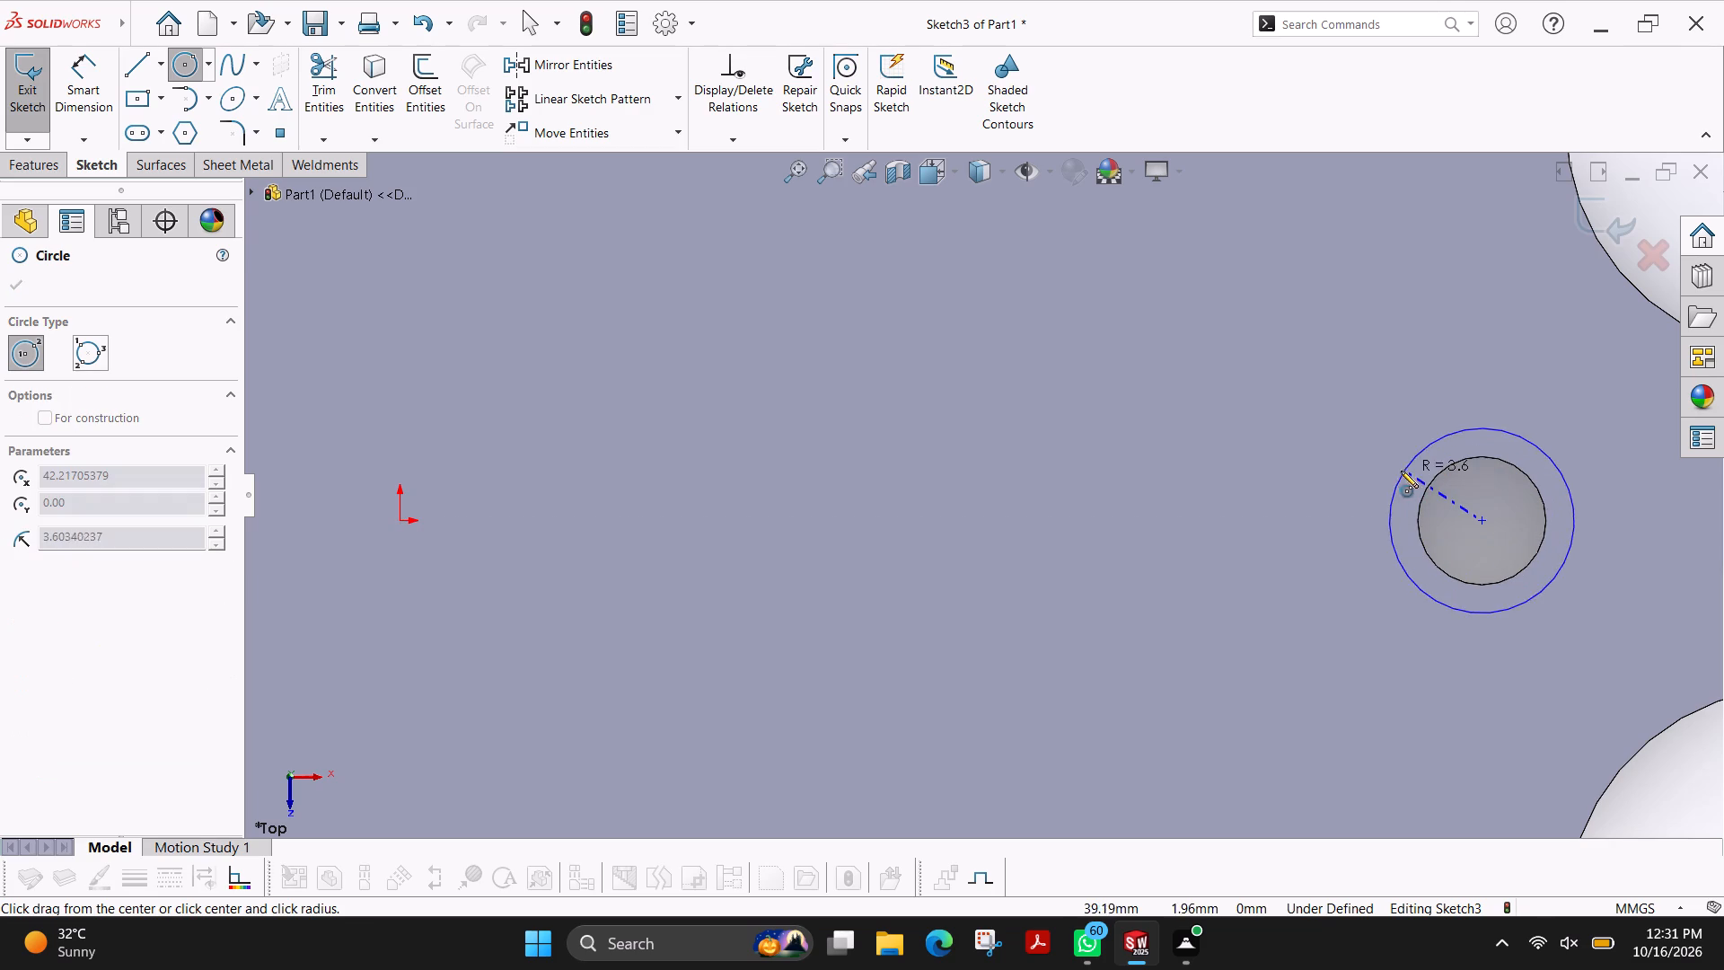
click(1399, 471)
scroll(993, 476, up, 4)
scroll(518, 448, up, 2)
scroll(508, 442, down, 3)
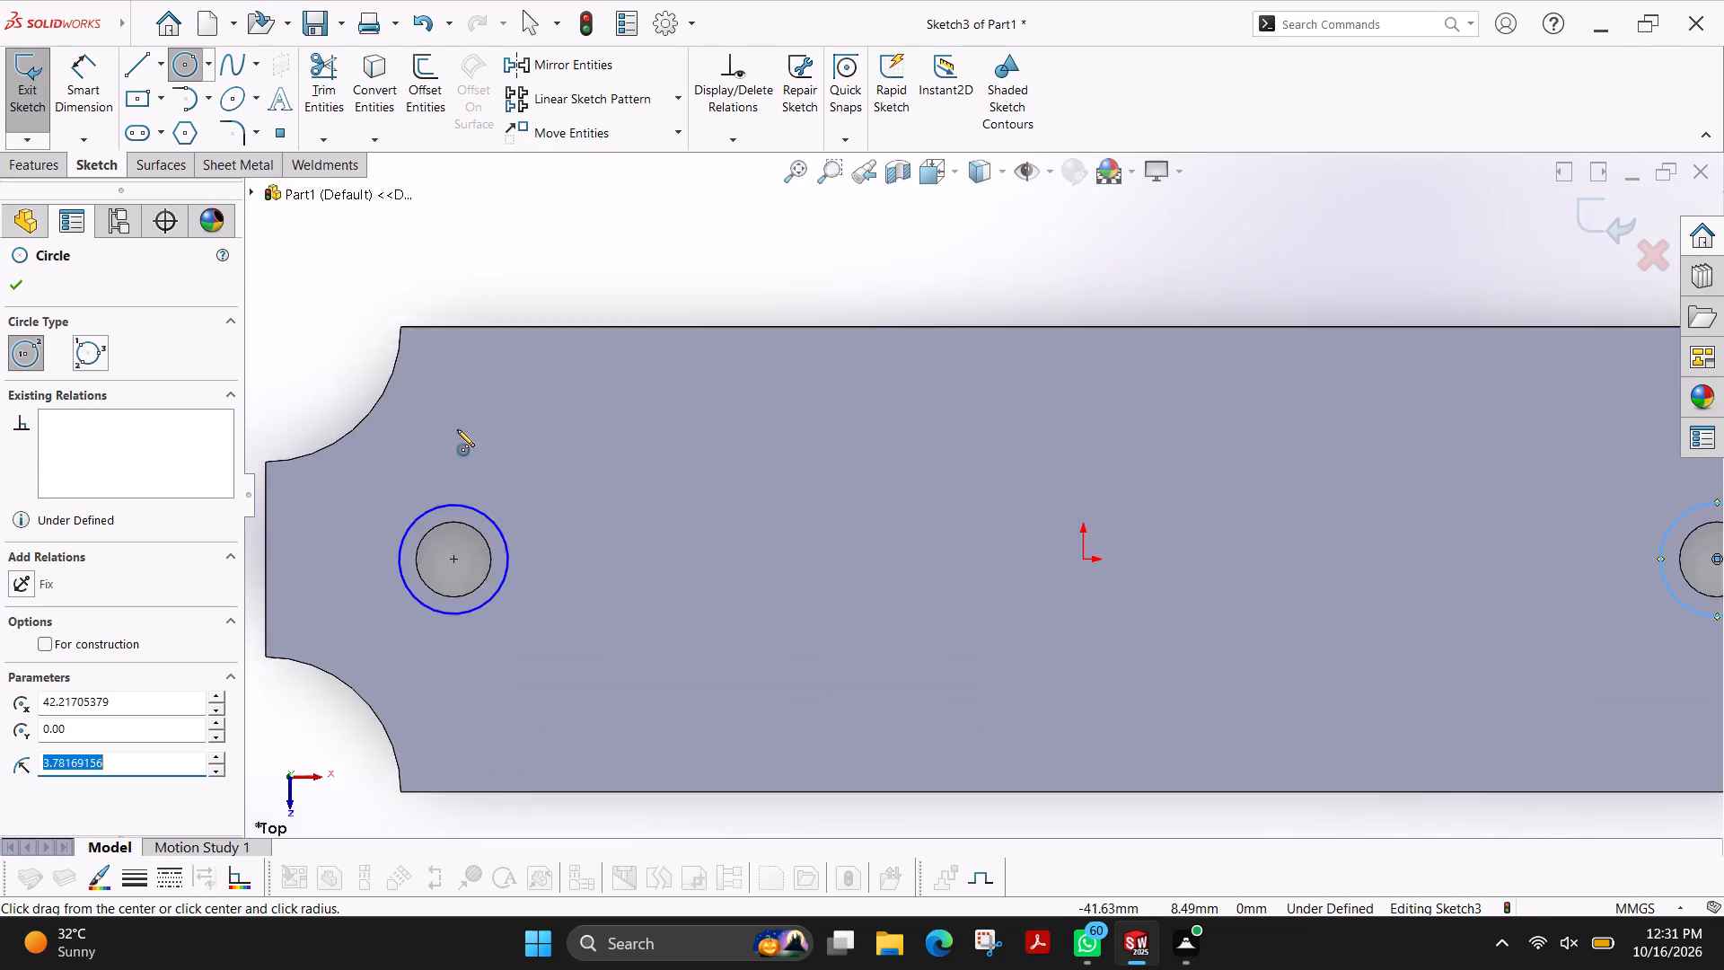
scroll(457, 429, up, 1)
click(27, 287)
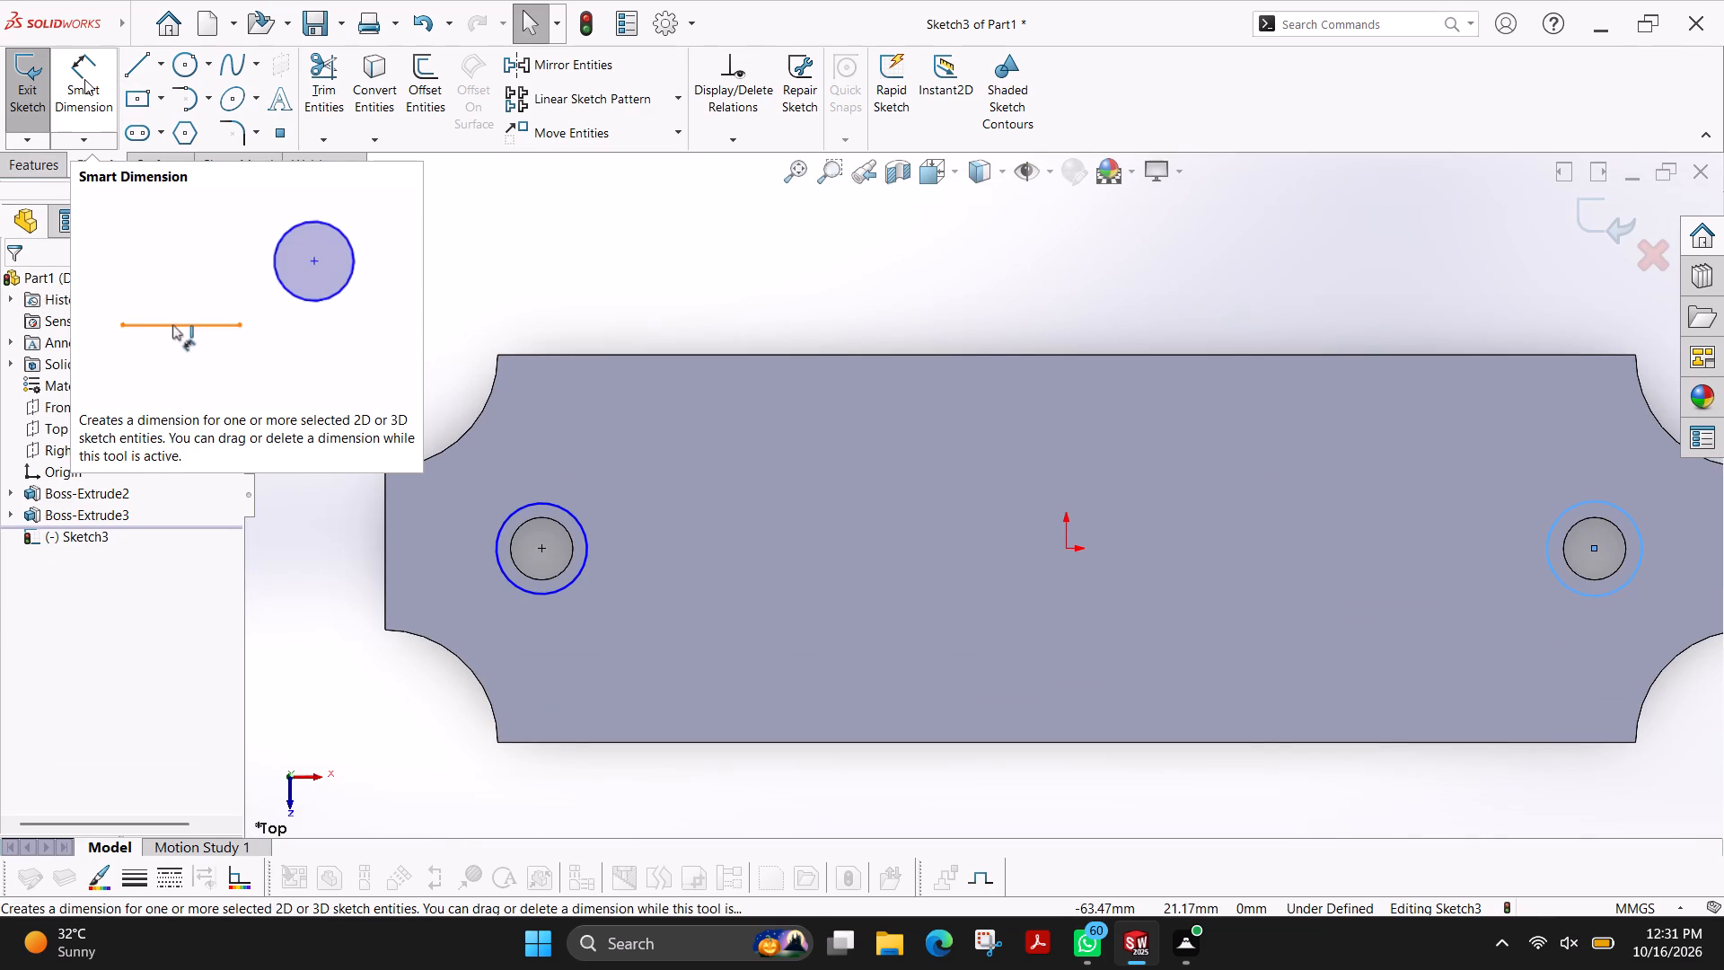
Start Smart Dimension for the circles sketched around the two holes.
click(84, 79)
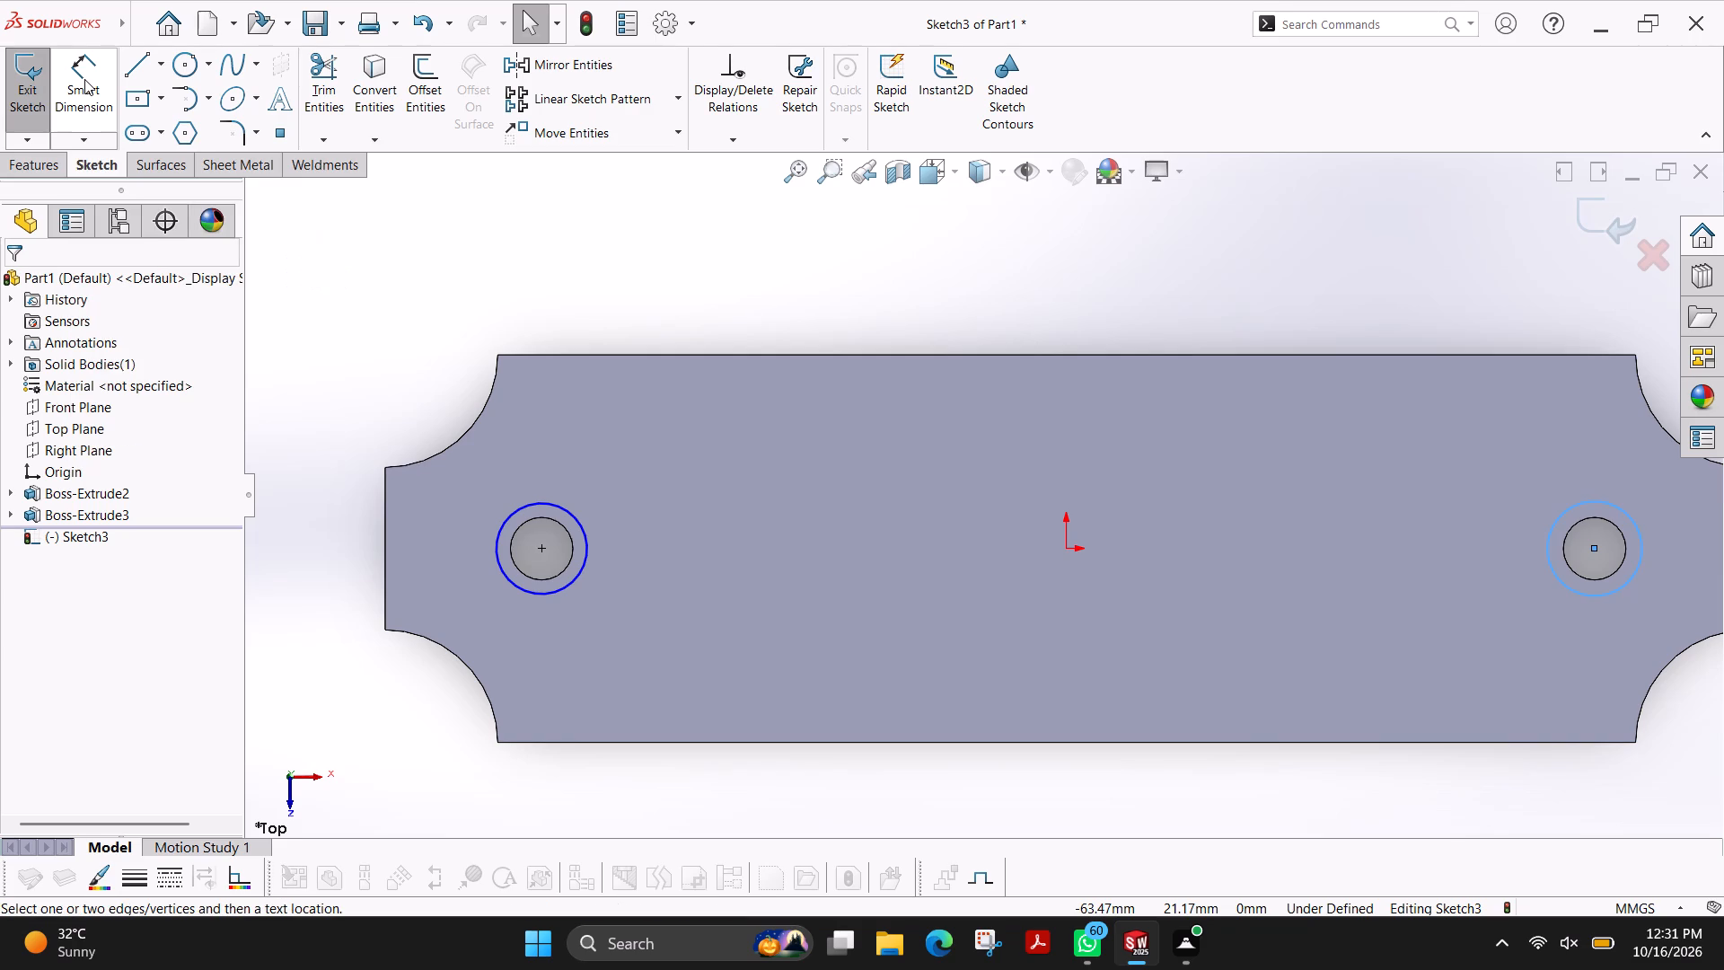
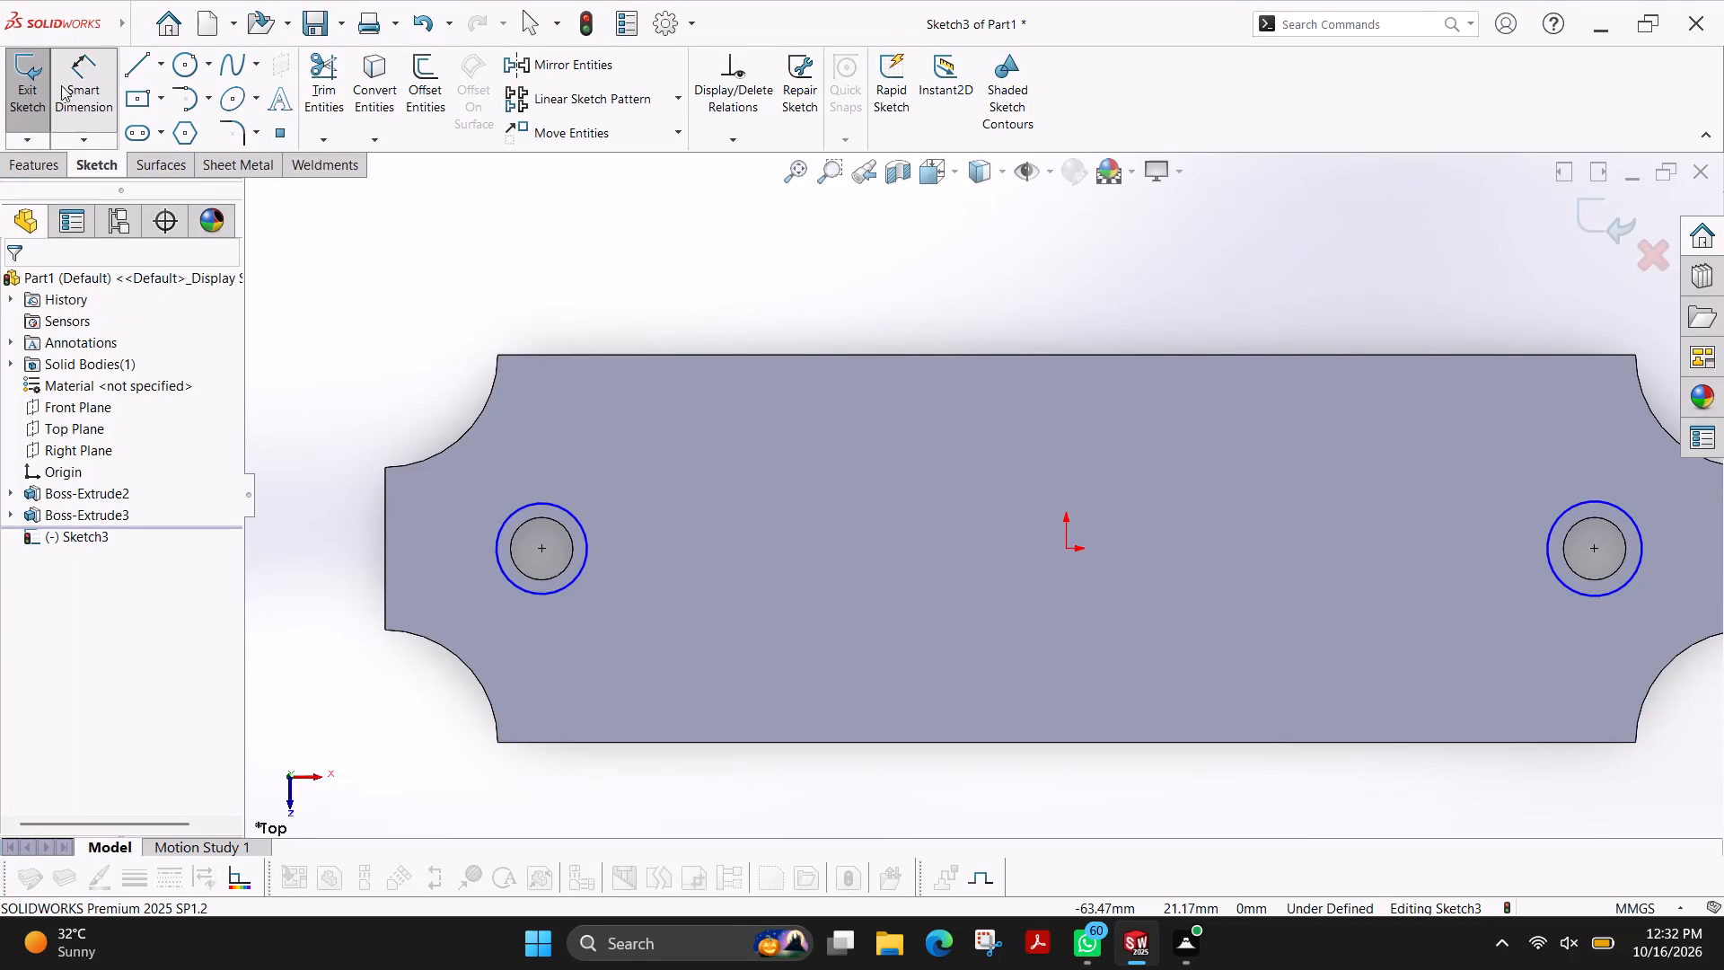
Dimension the circles around both 5 mm holes to a diameter of 8 mm each.
click(559, 507)
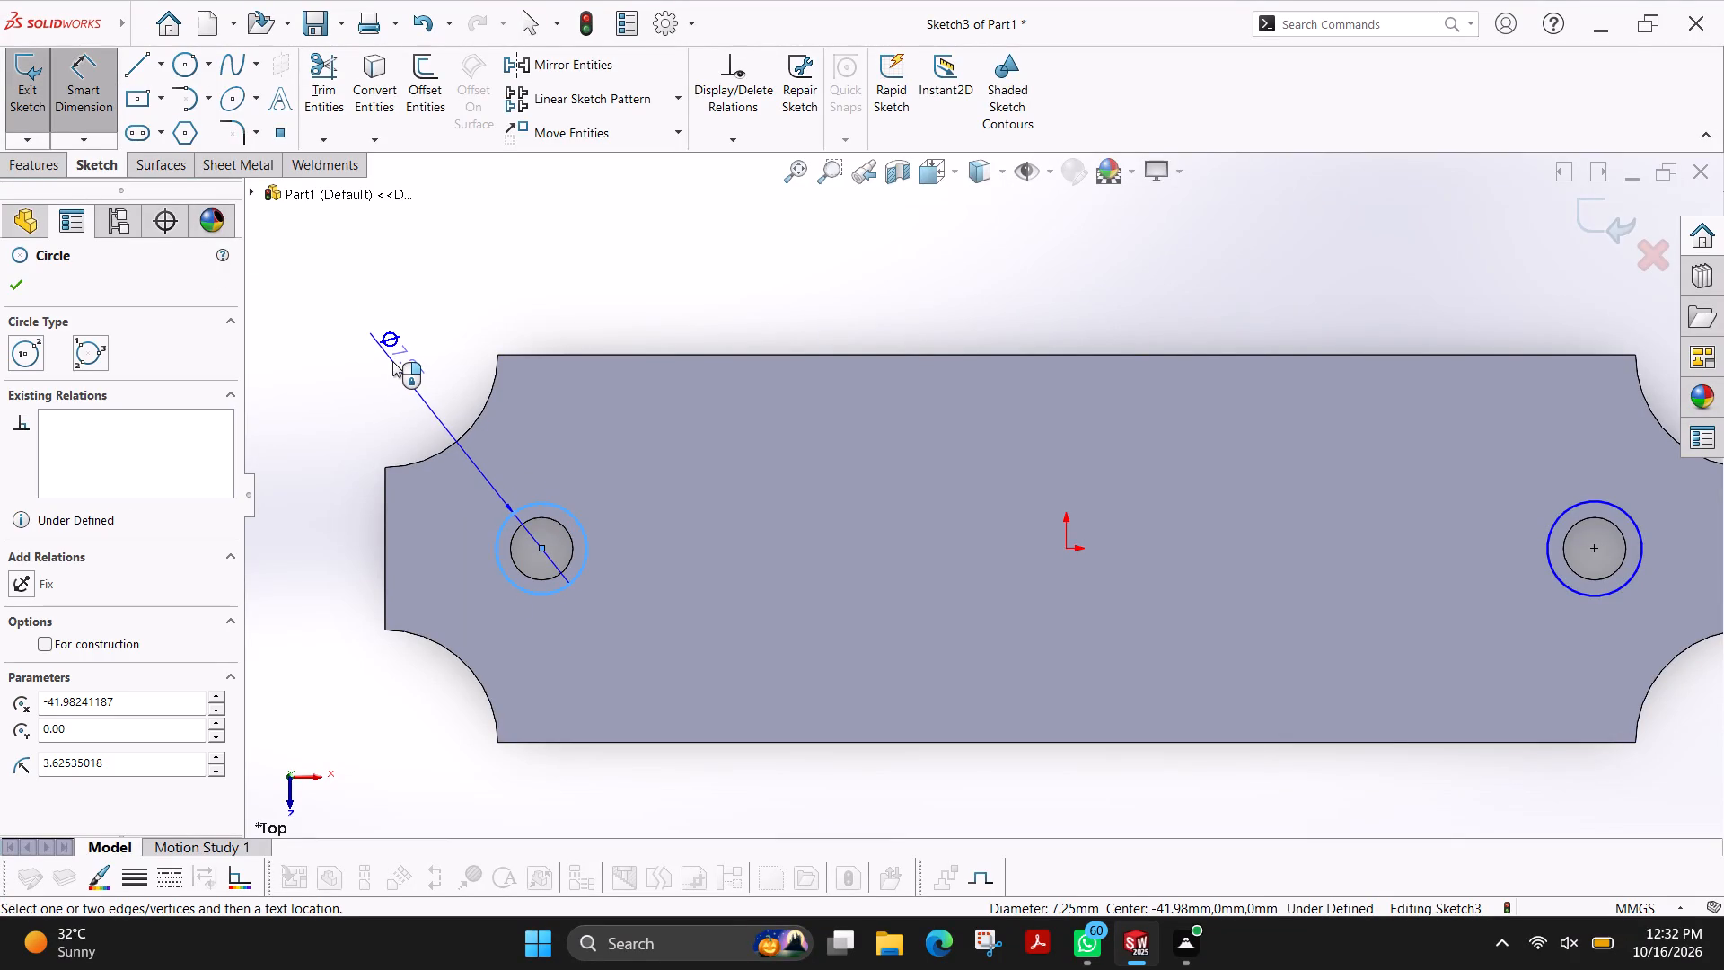
click(392, 361)
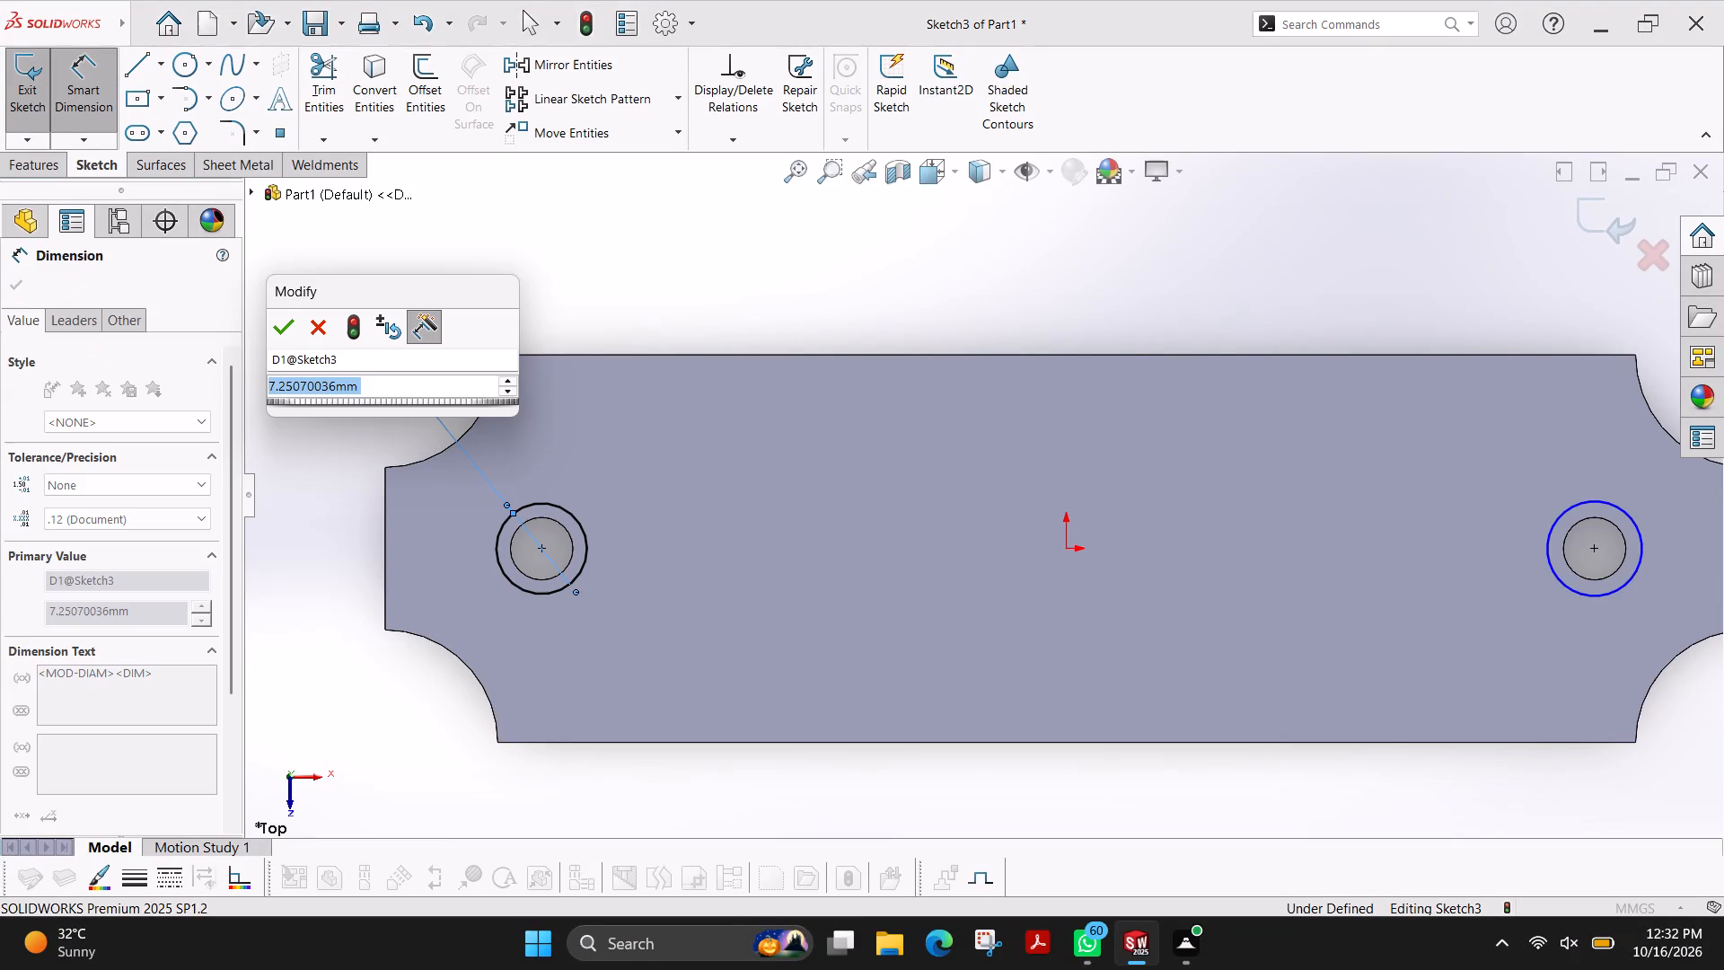
key(8)
key(Return)
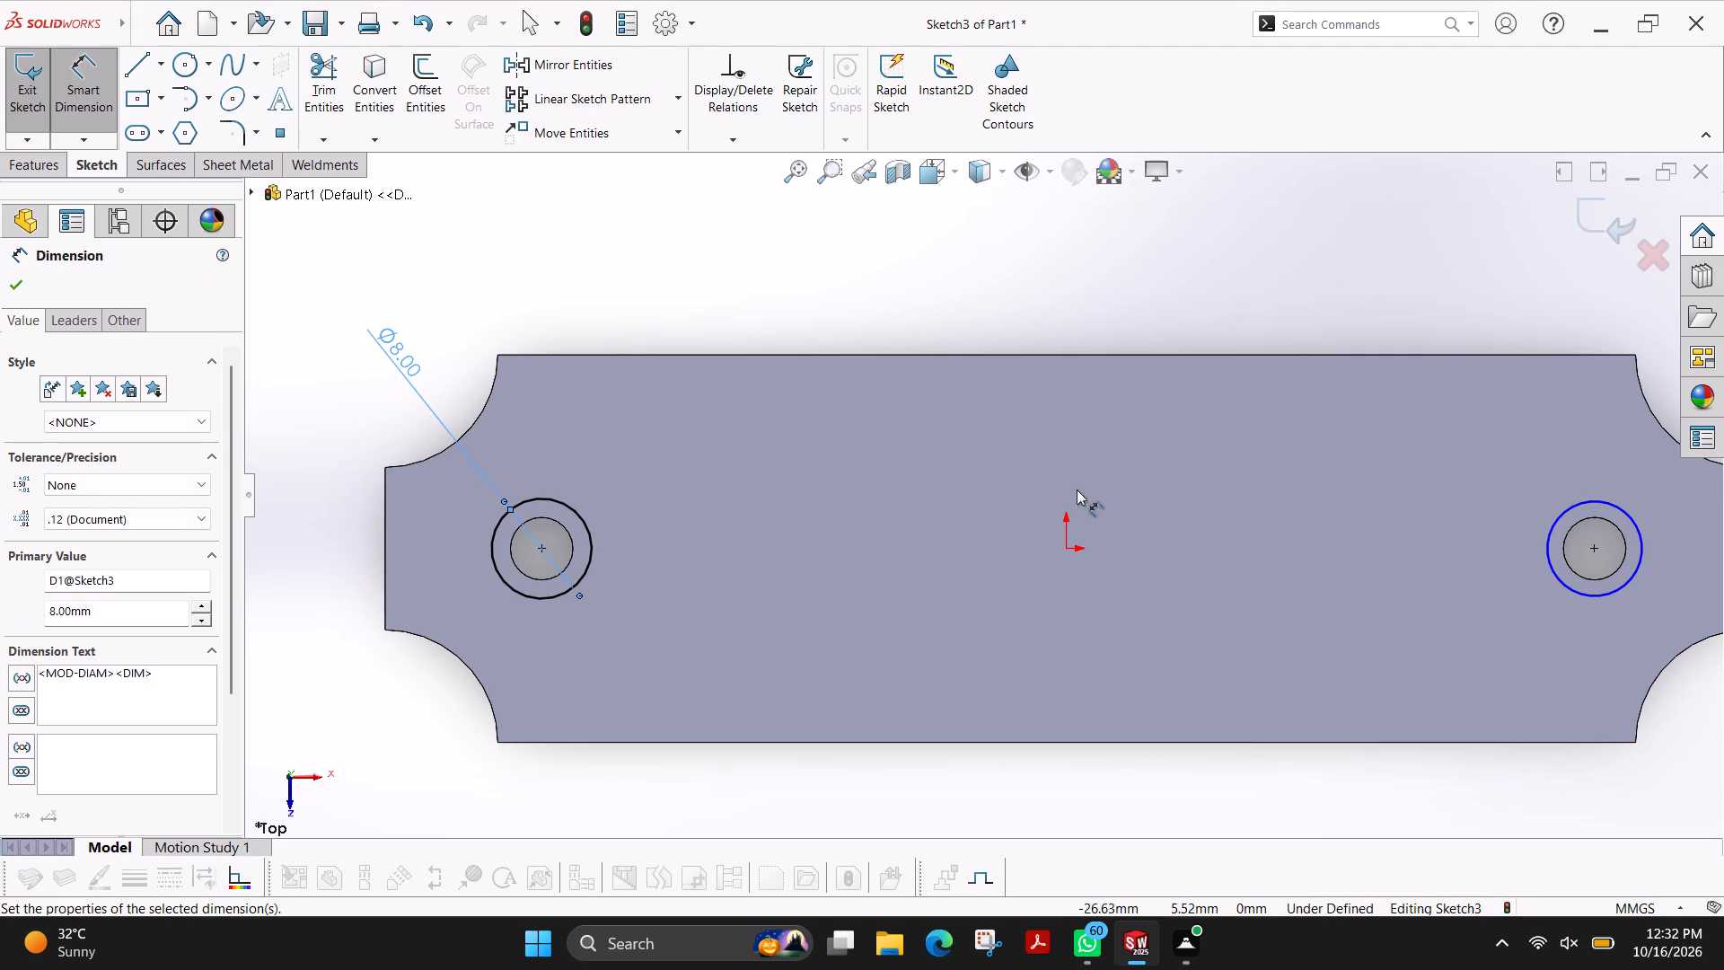
click(1567, 513)
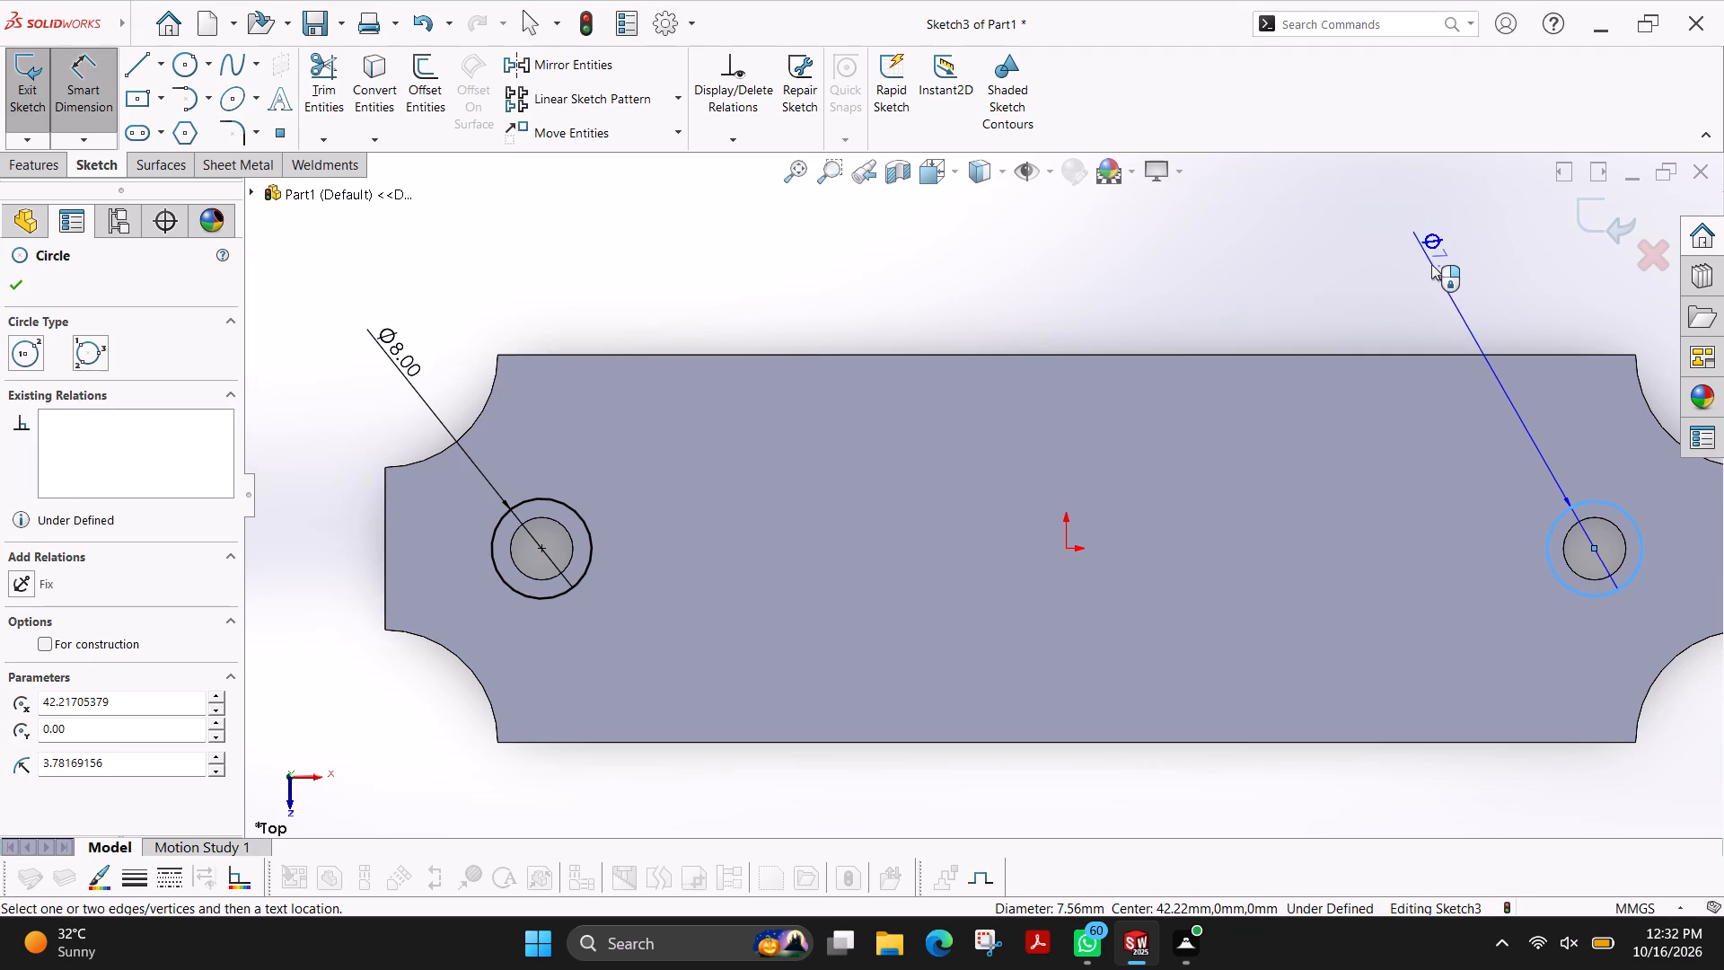
click(1431, 265)
key(8)
key(Return)
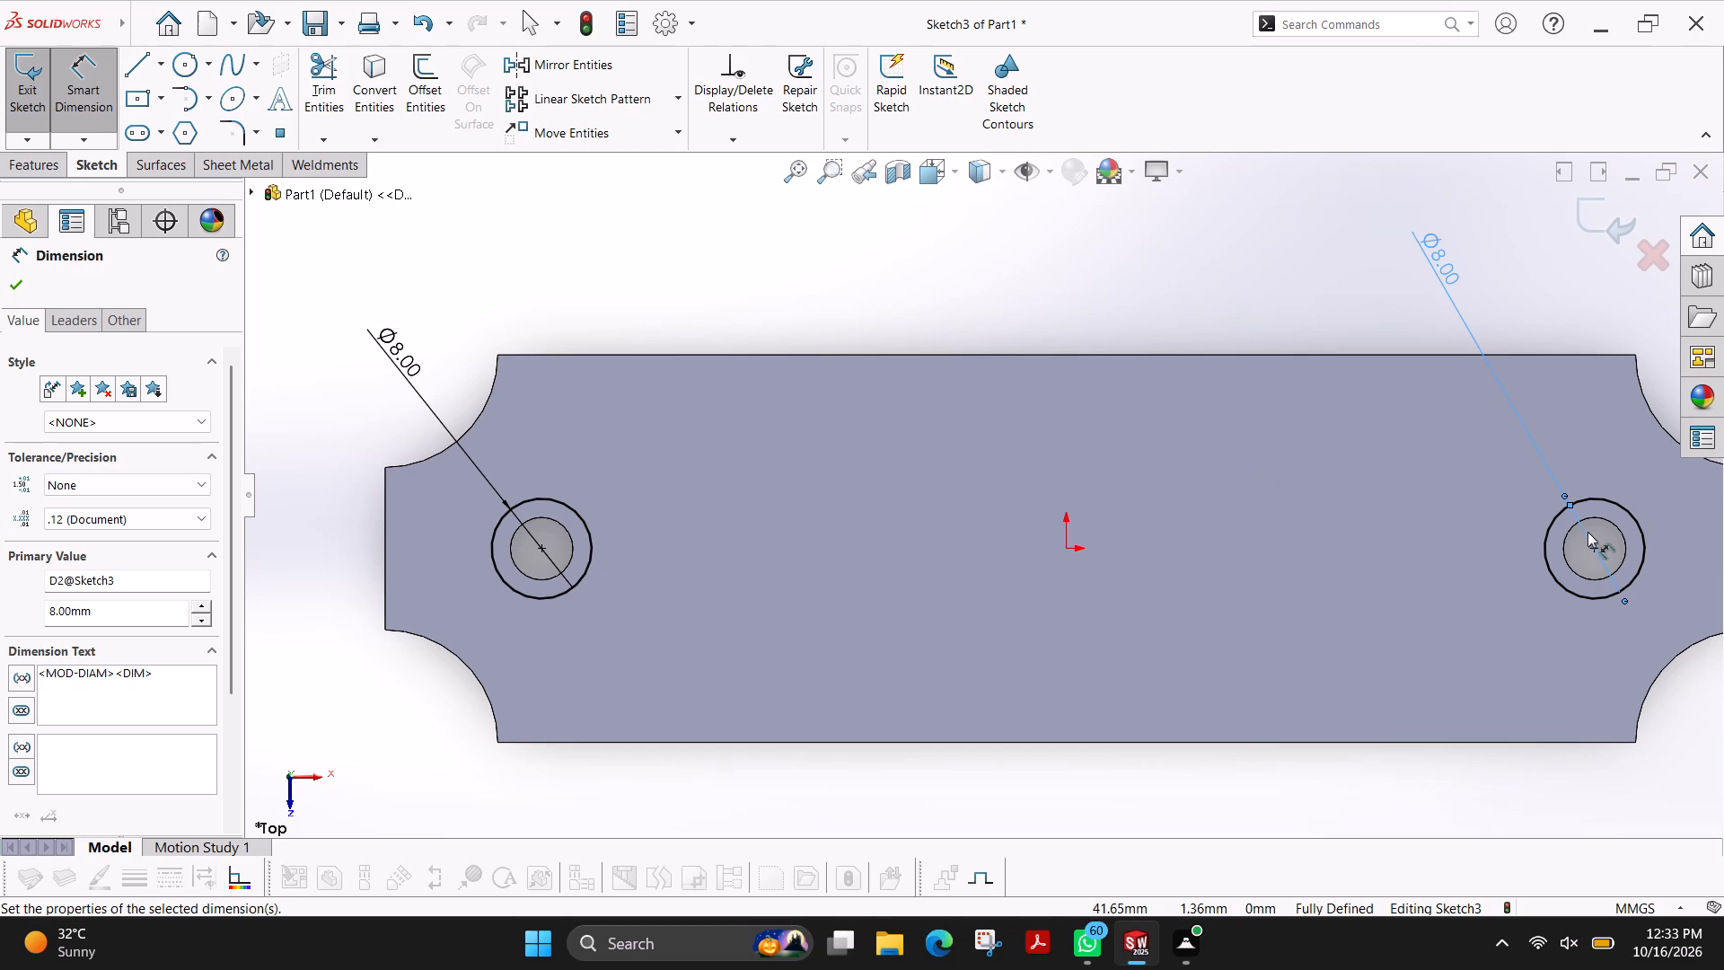
Sketch a 2.5 mm radius circle on the edge of each hole, concentric with the 8 mm circles.
click(811, 267)
click(176, 72)
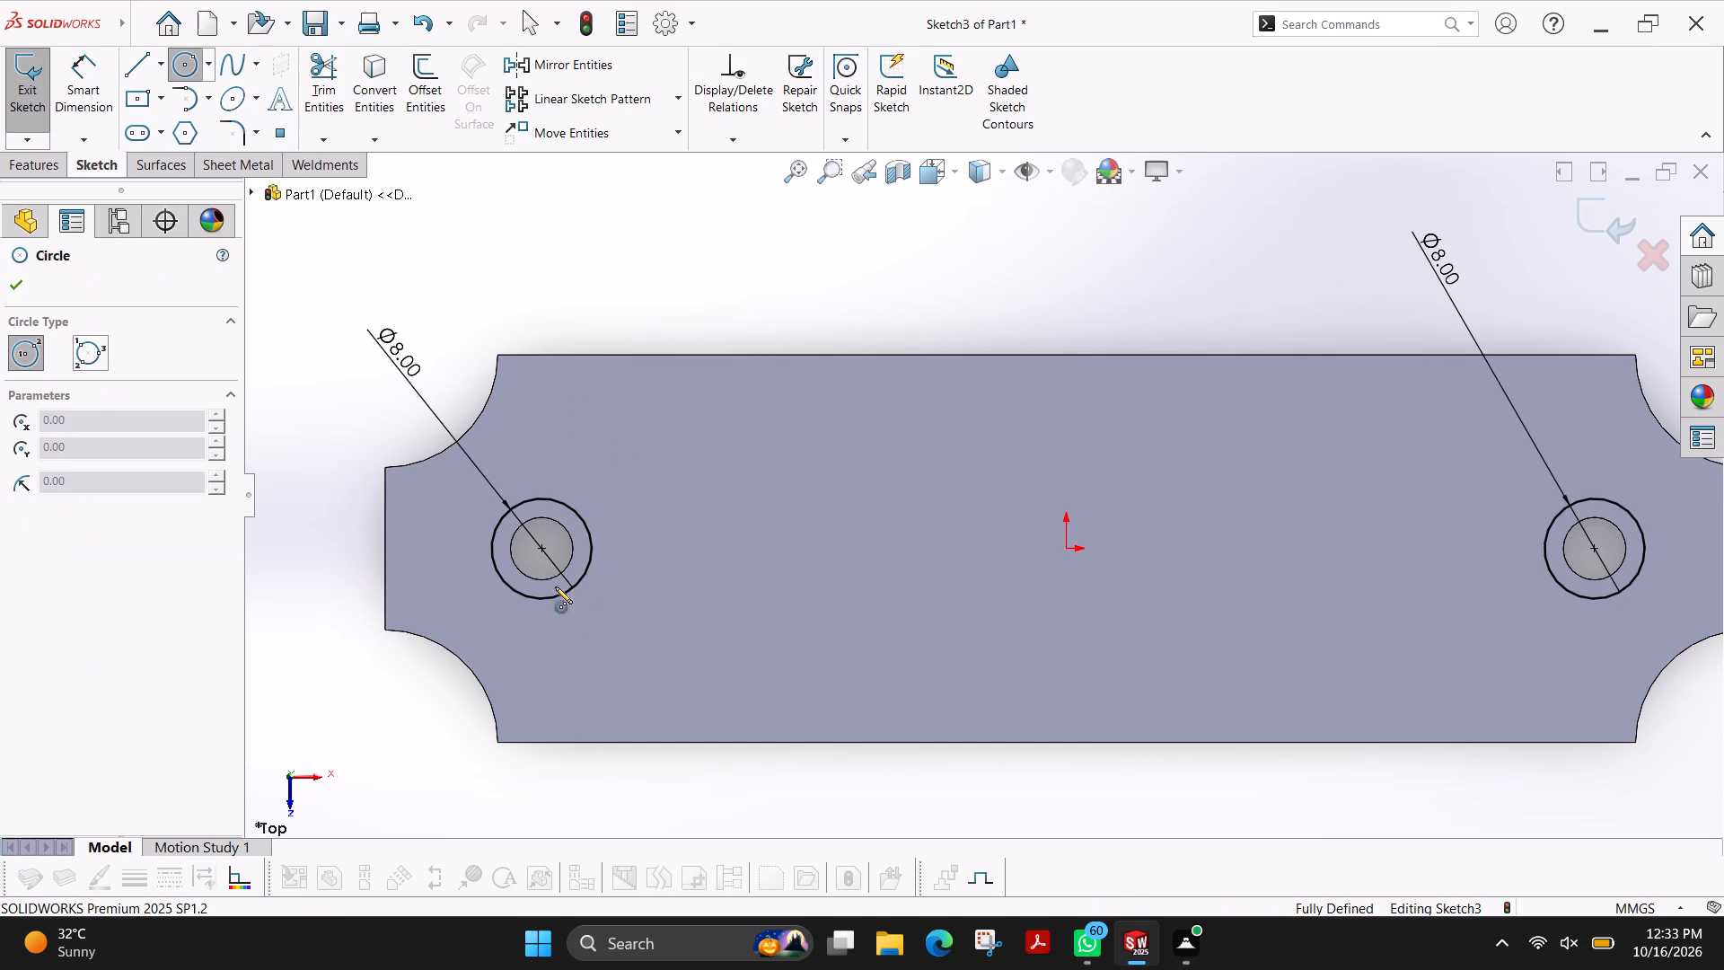
click(541, 551)
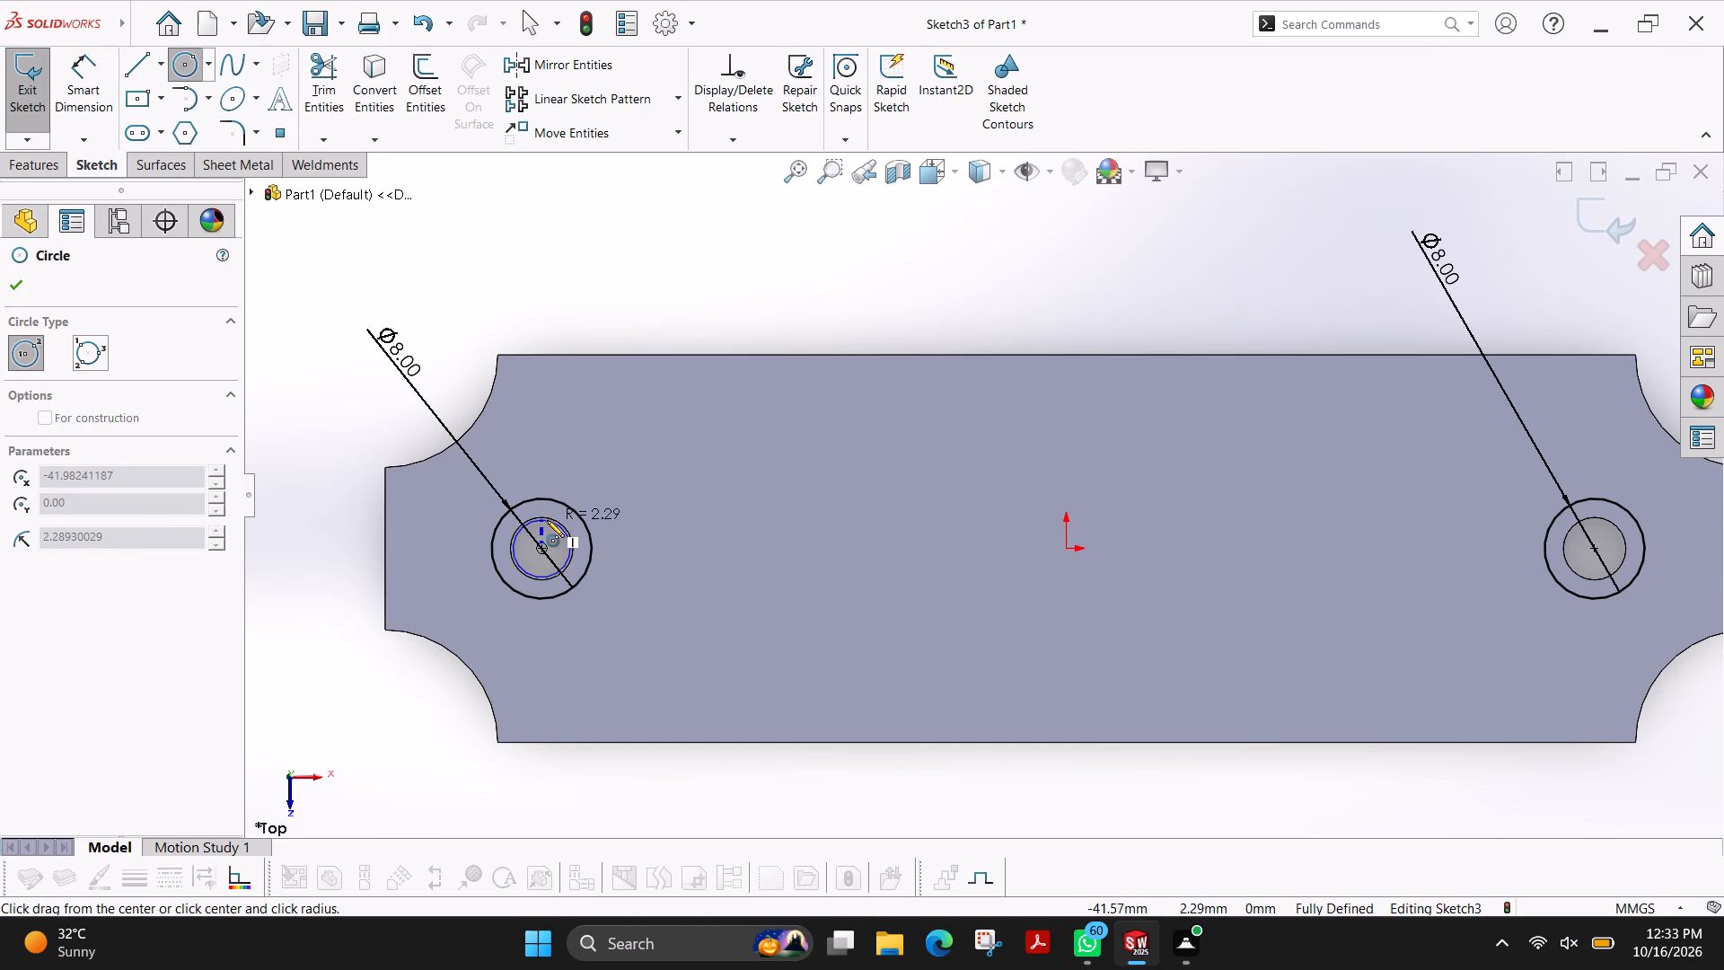
click(554, 520)
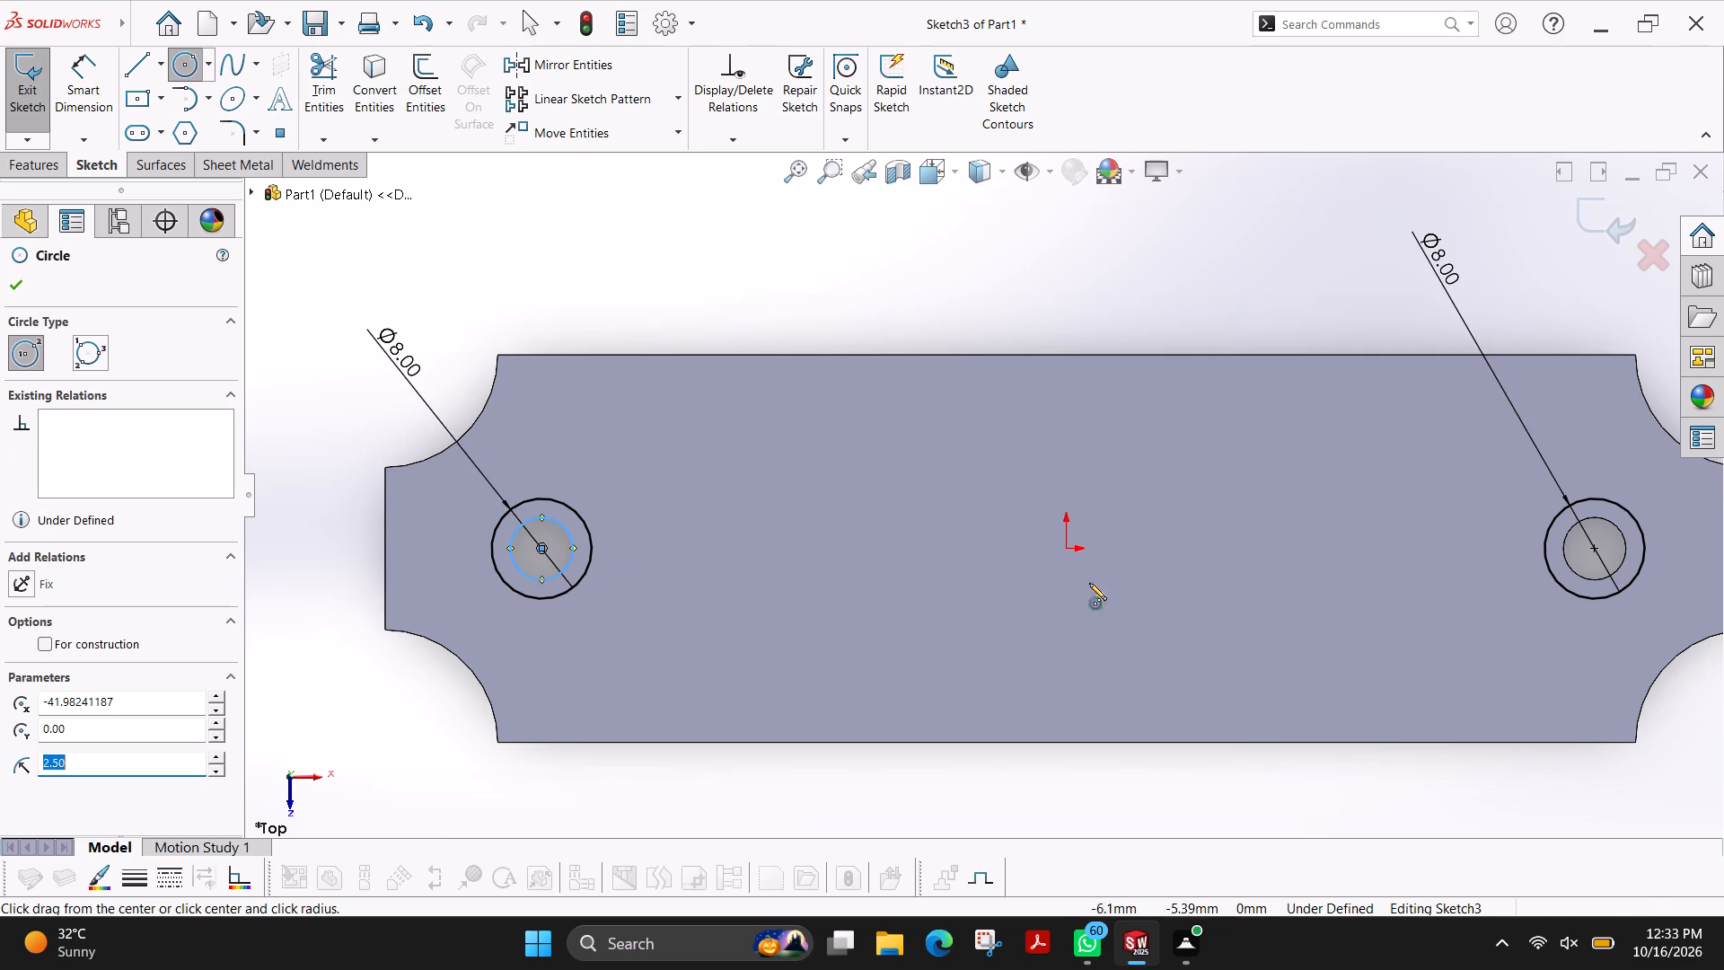
click(1590, 550)
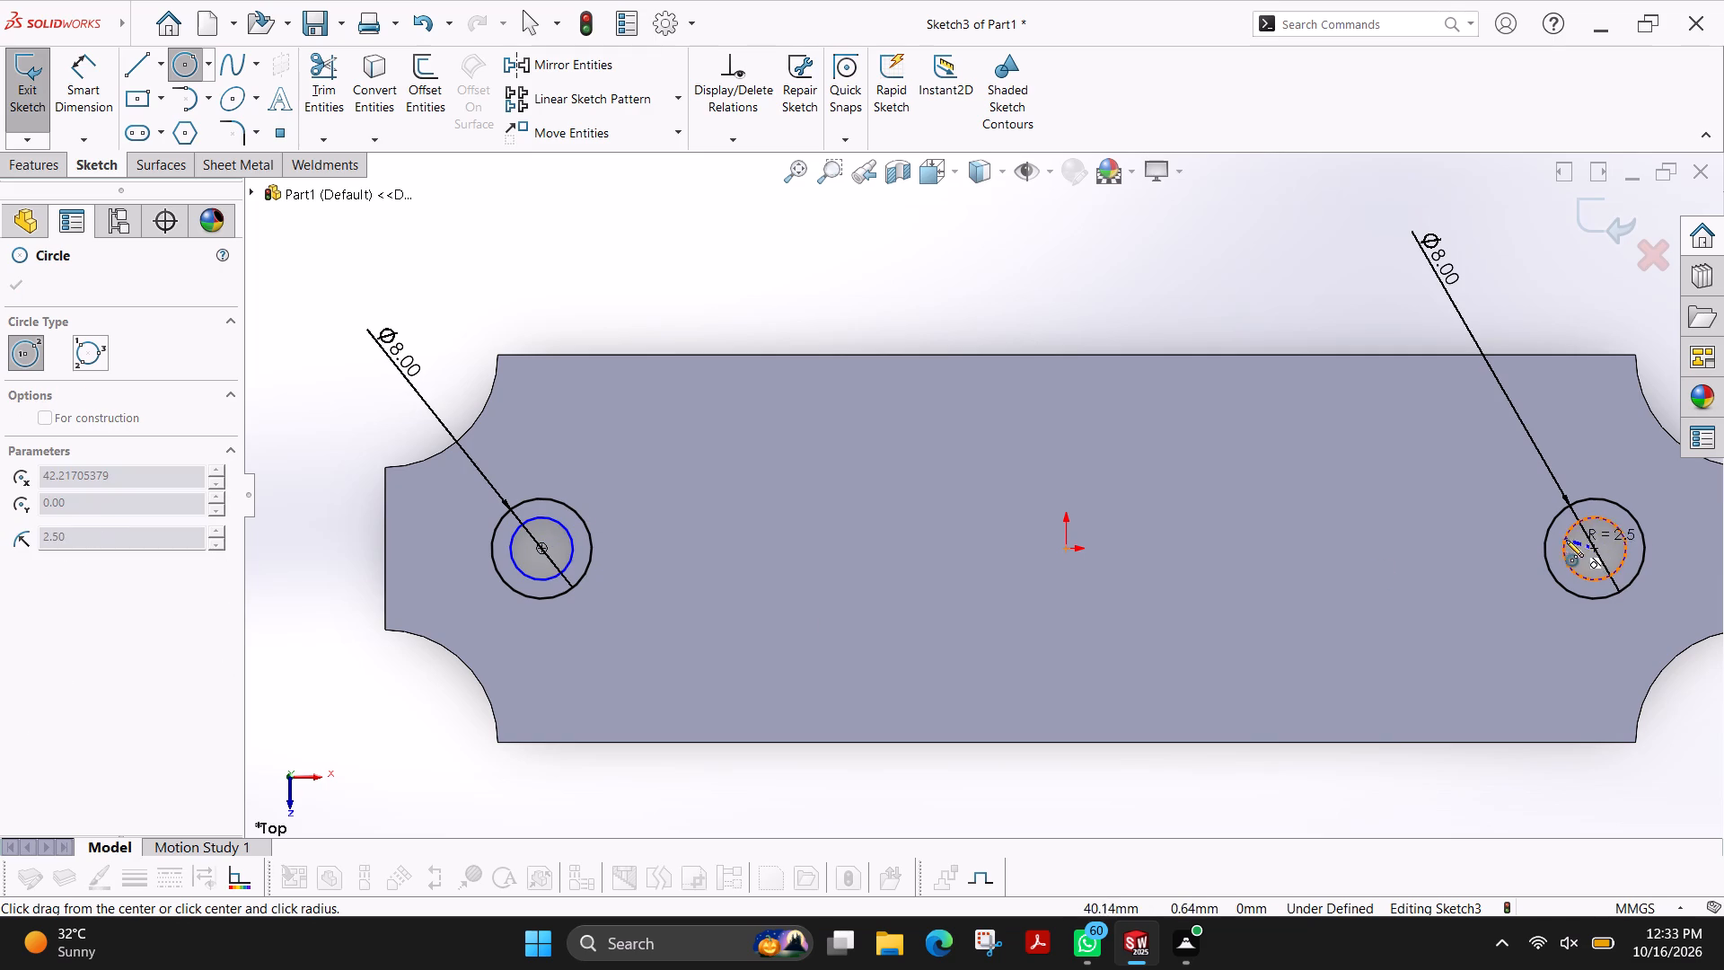
click(1561, 539)
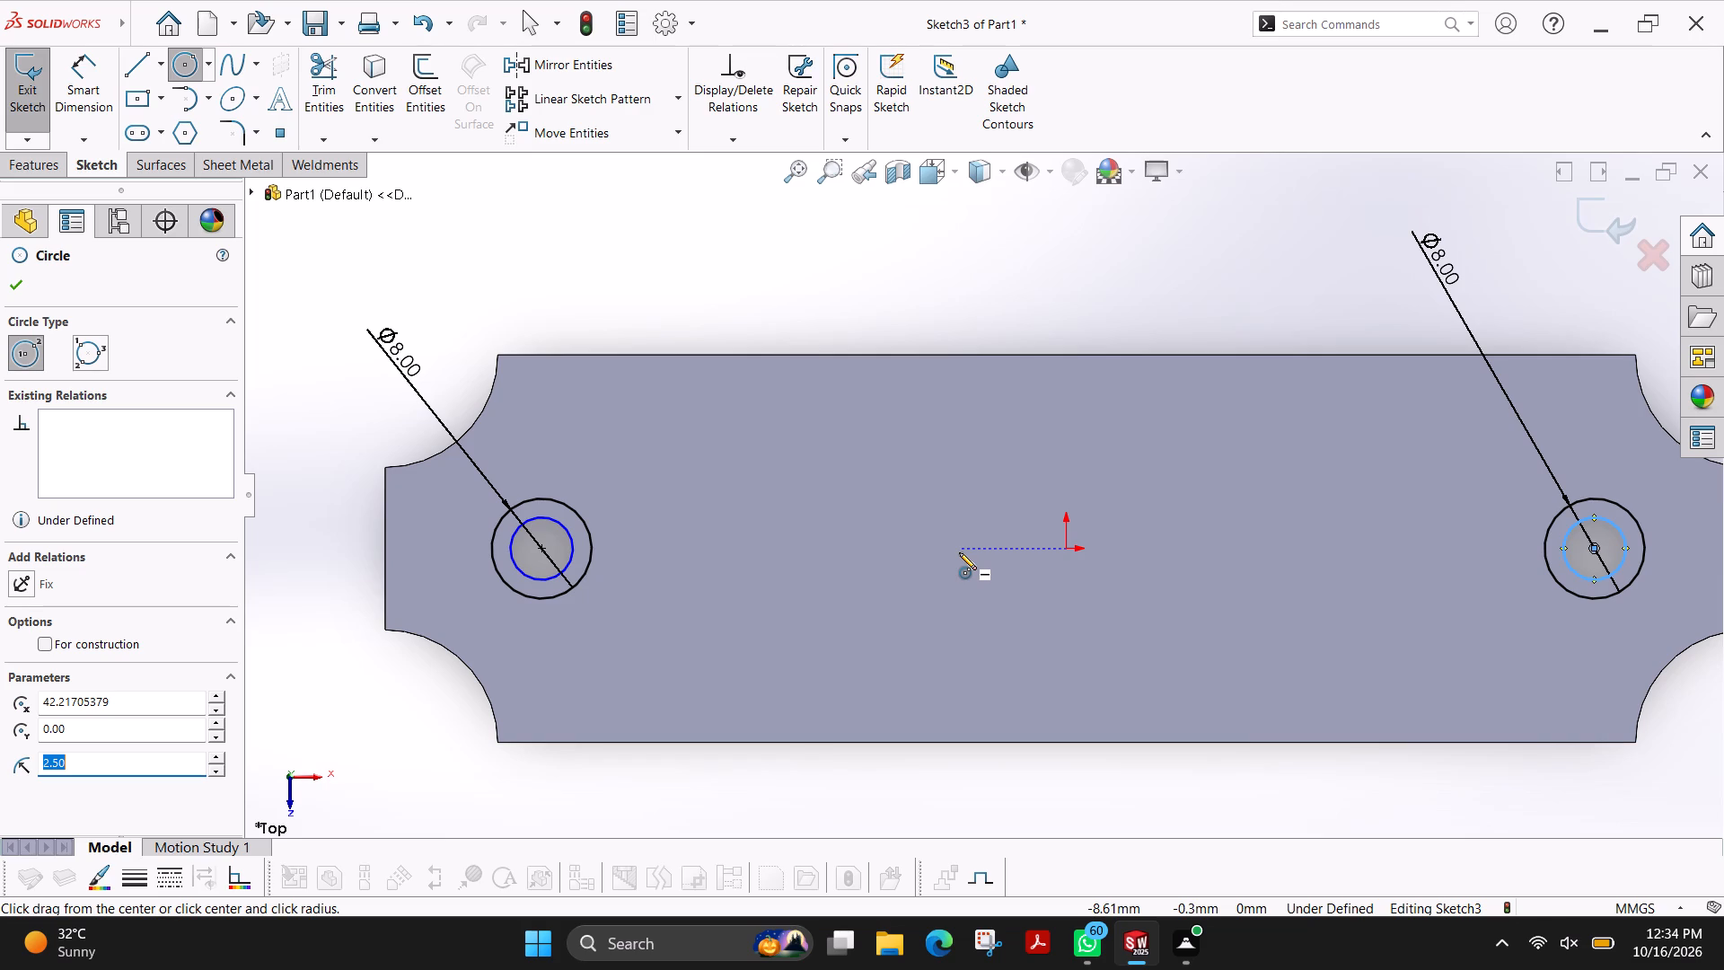
click(14, 290)
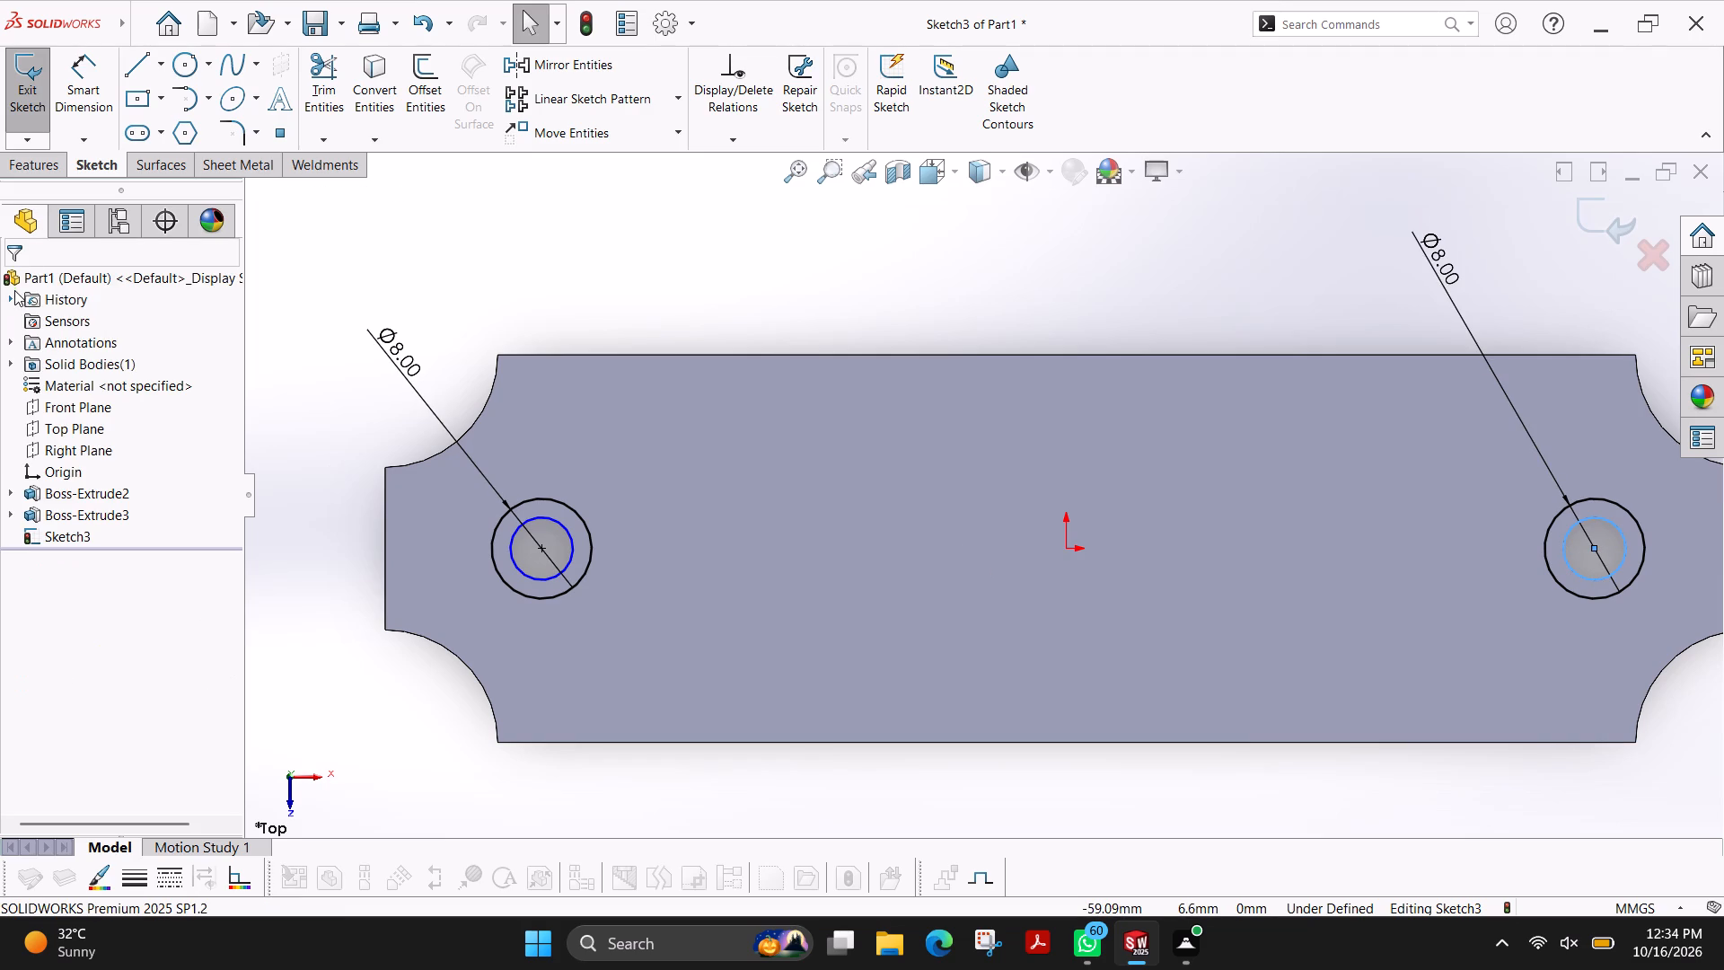
Start a Boss-Extrude of the two ring profiles with a 3 mm blind depth and enable Direction 2.
click(45, 160)
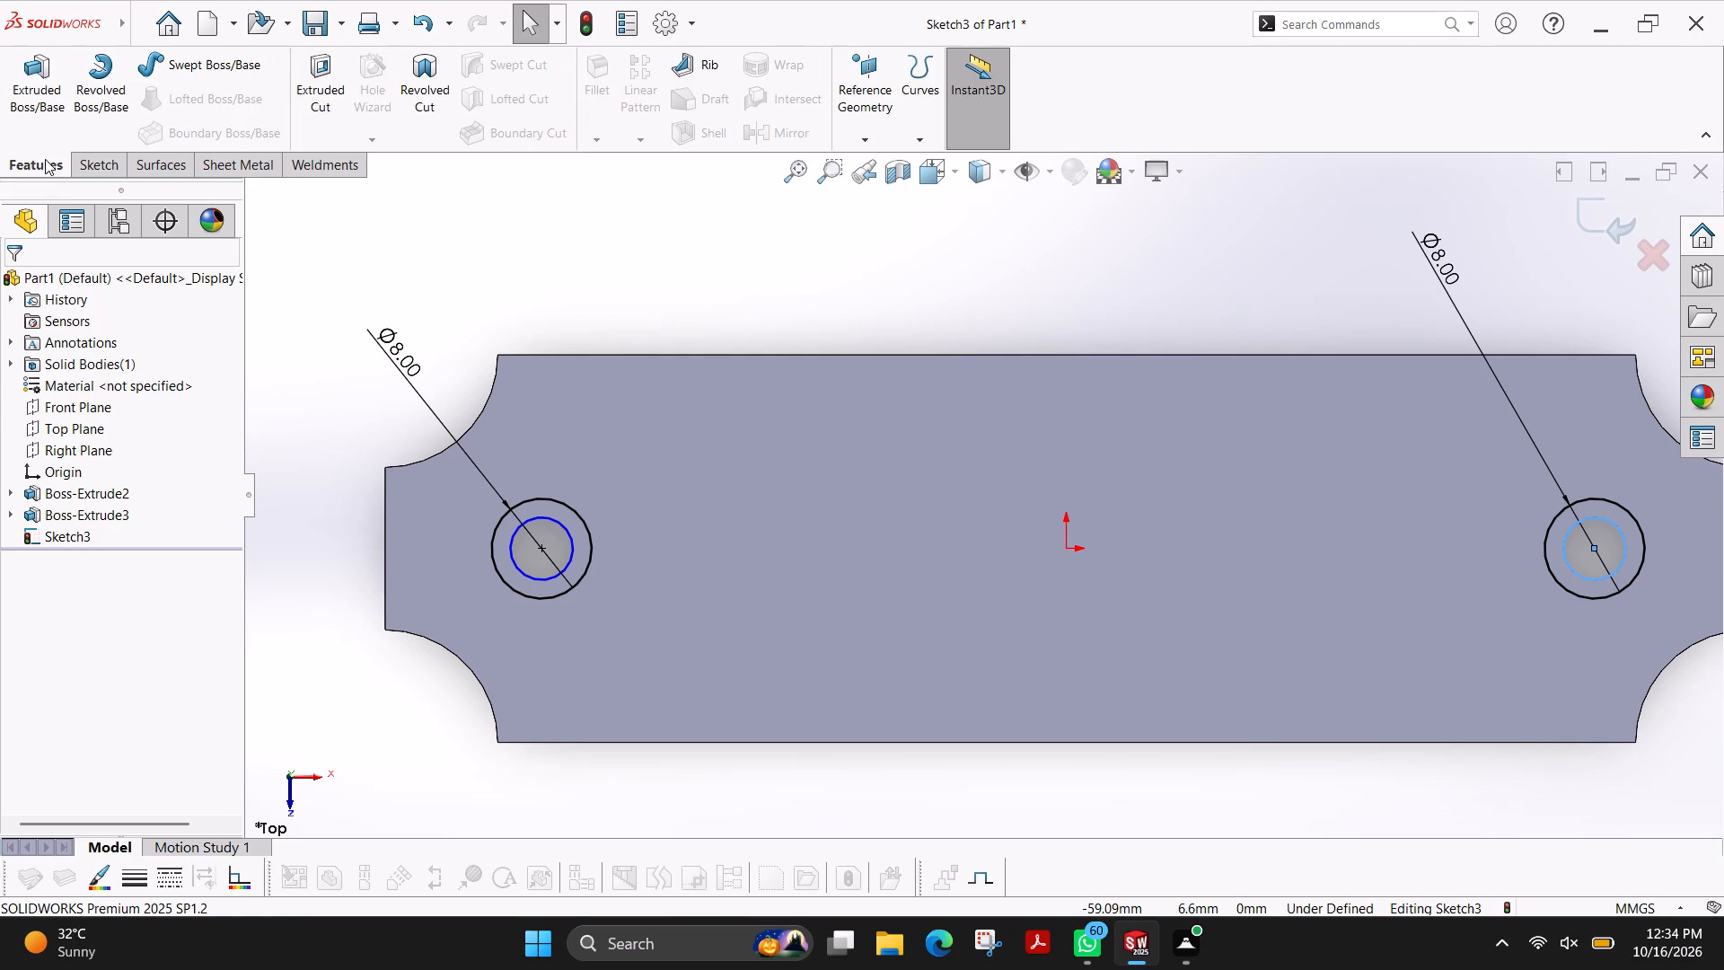
click(44, 77)
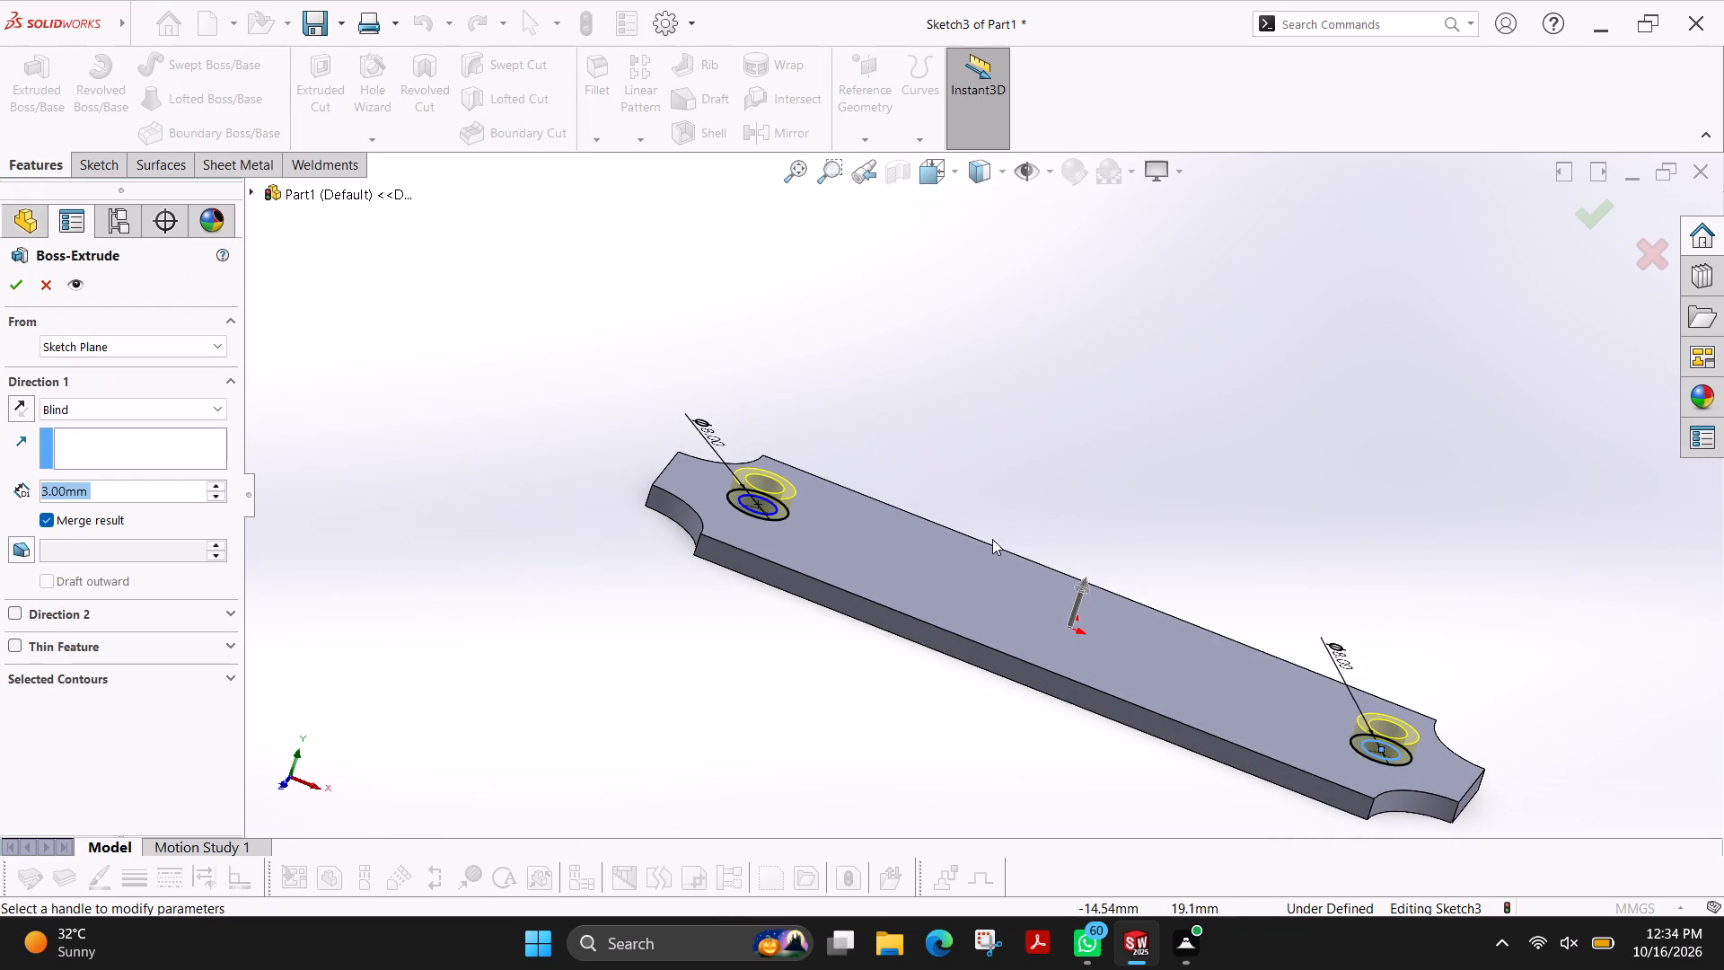
click(18, 617)
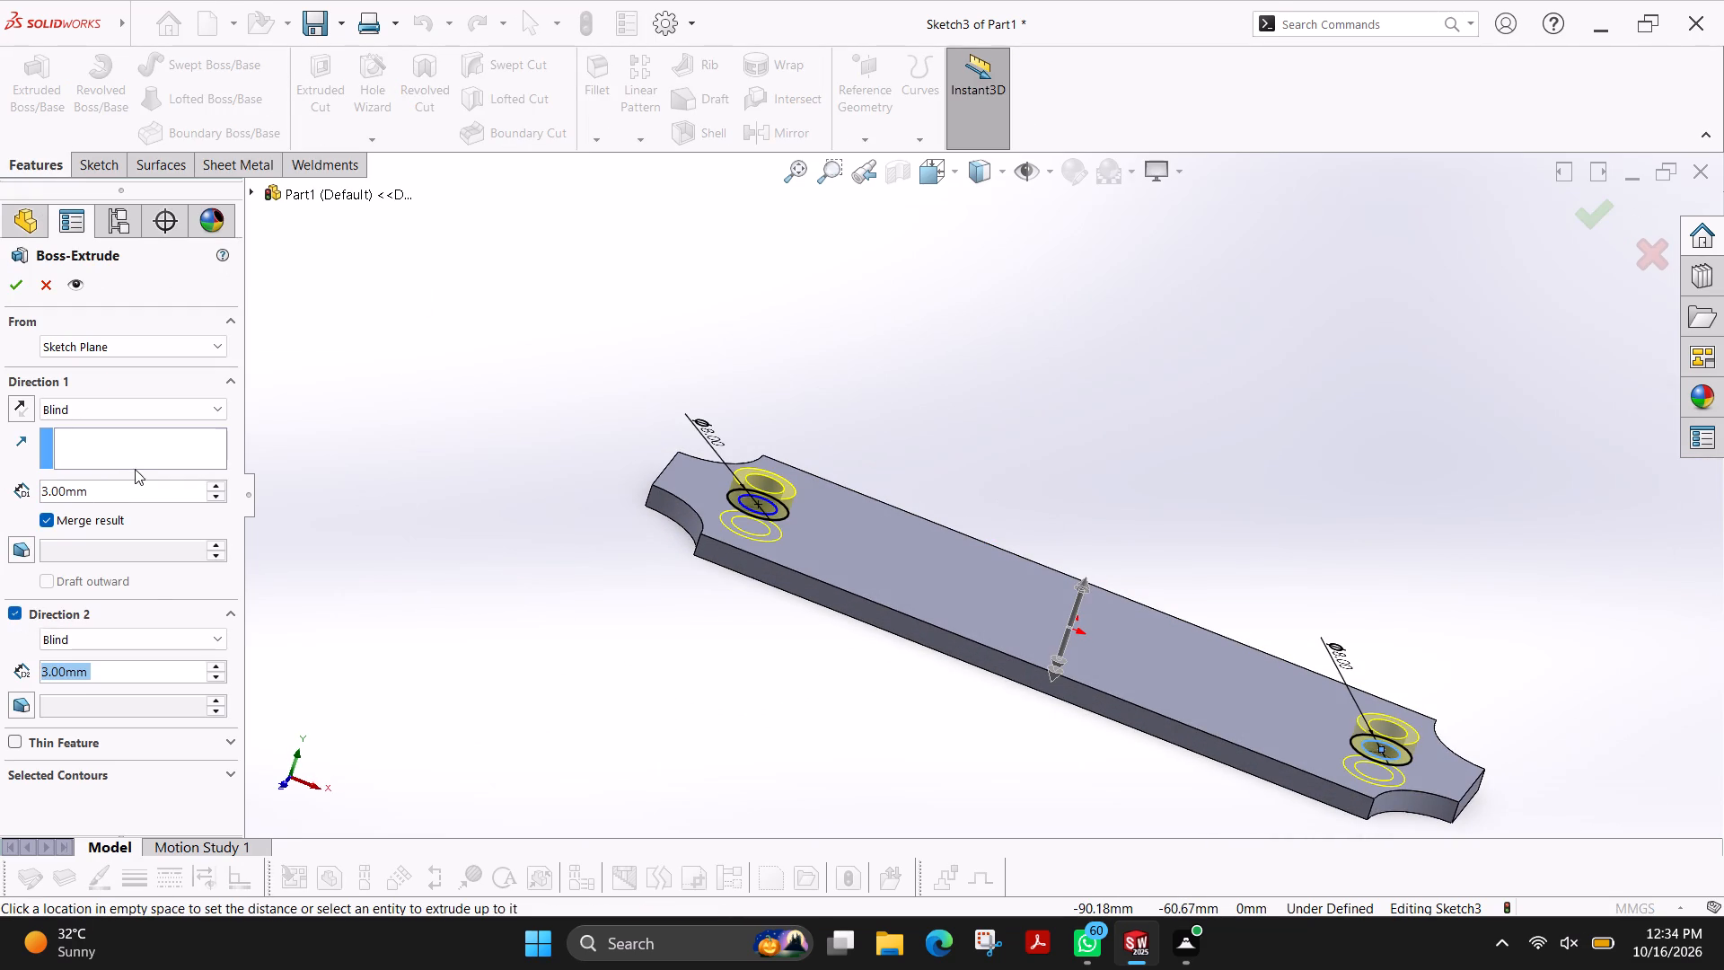
click(154, 408)
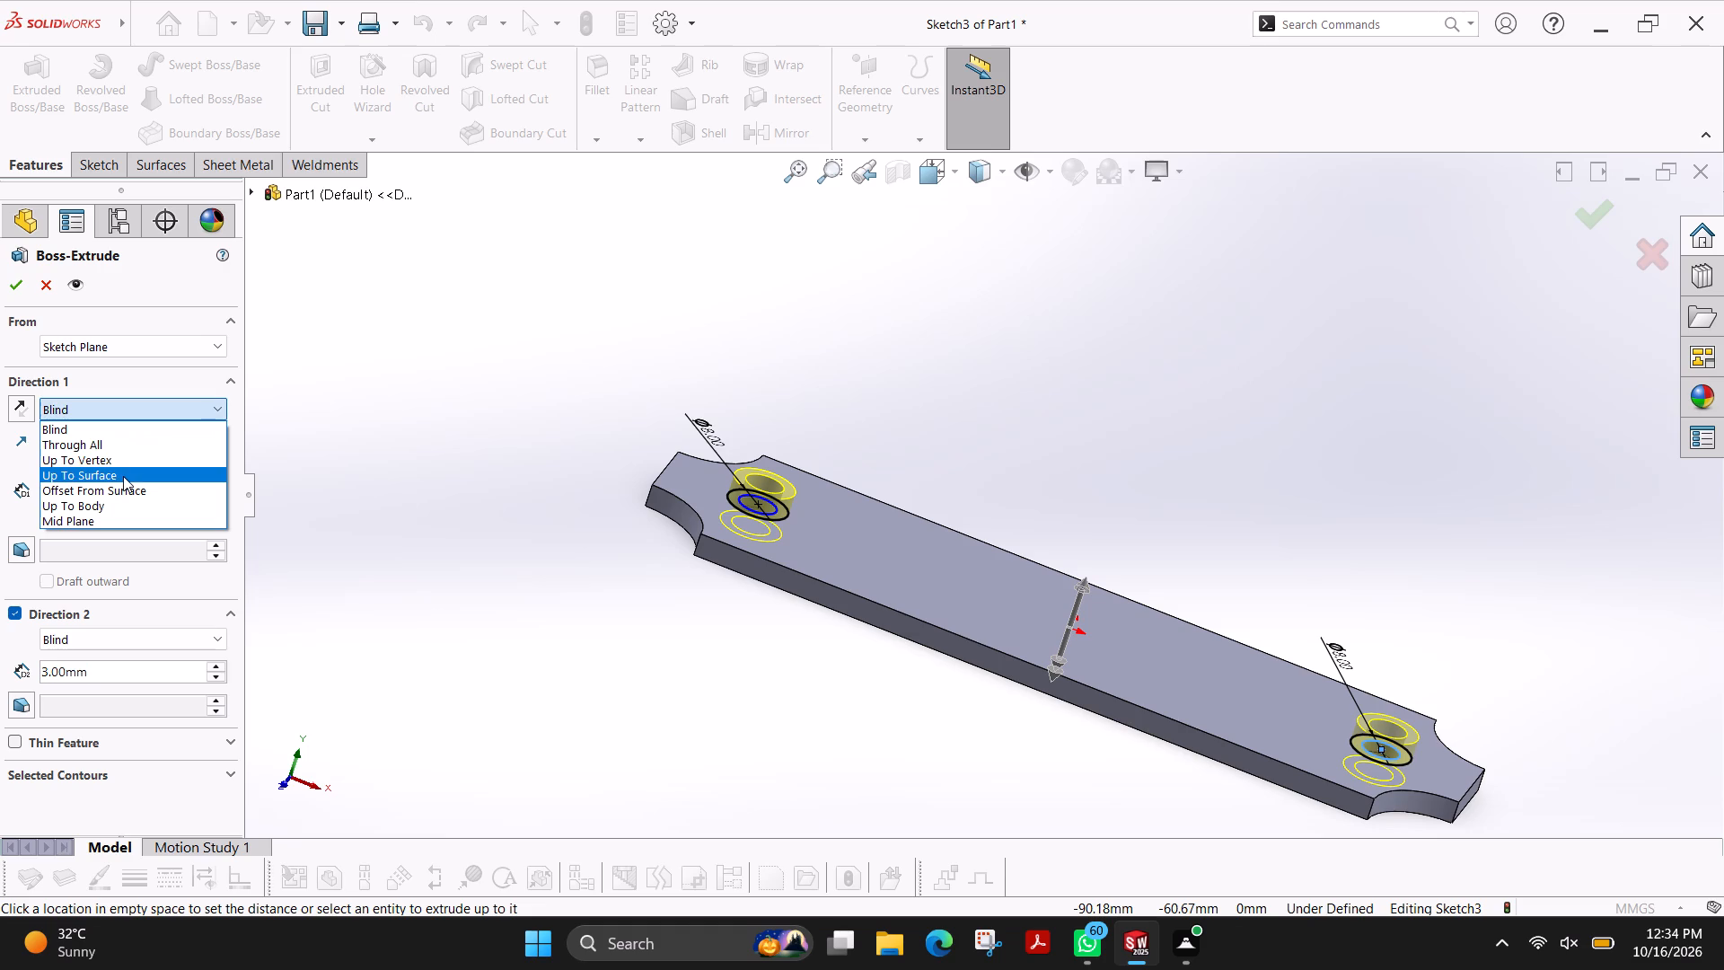
click(344, 371)
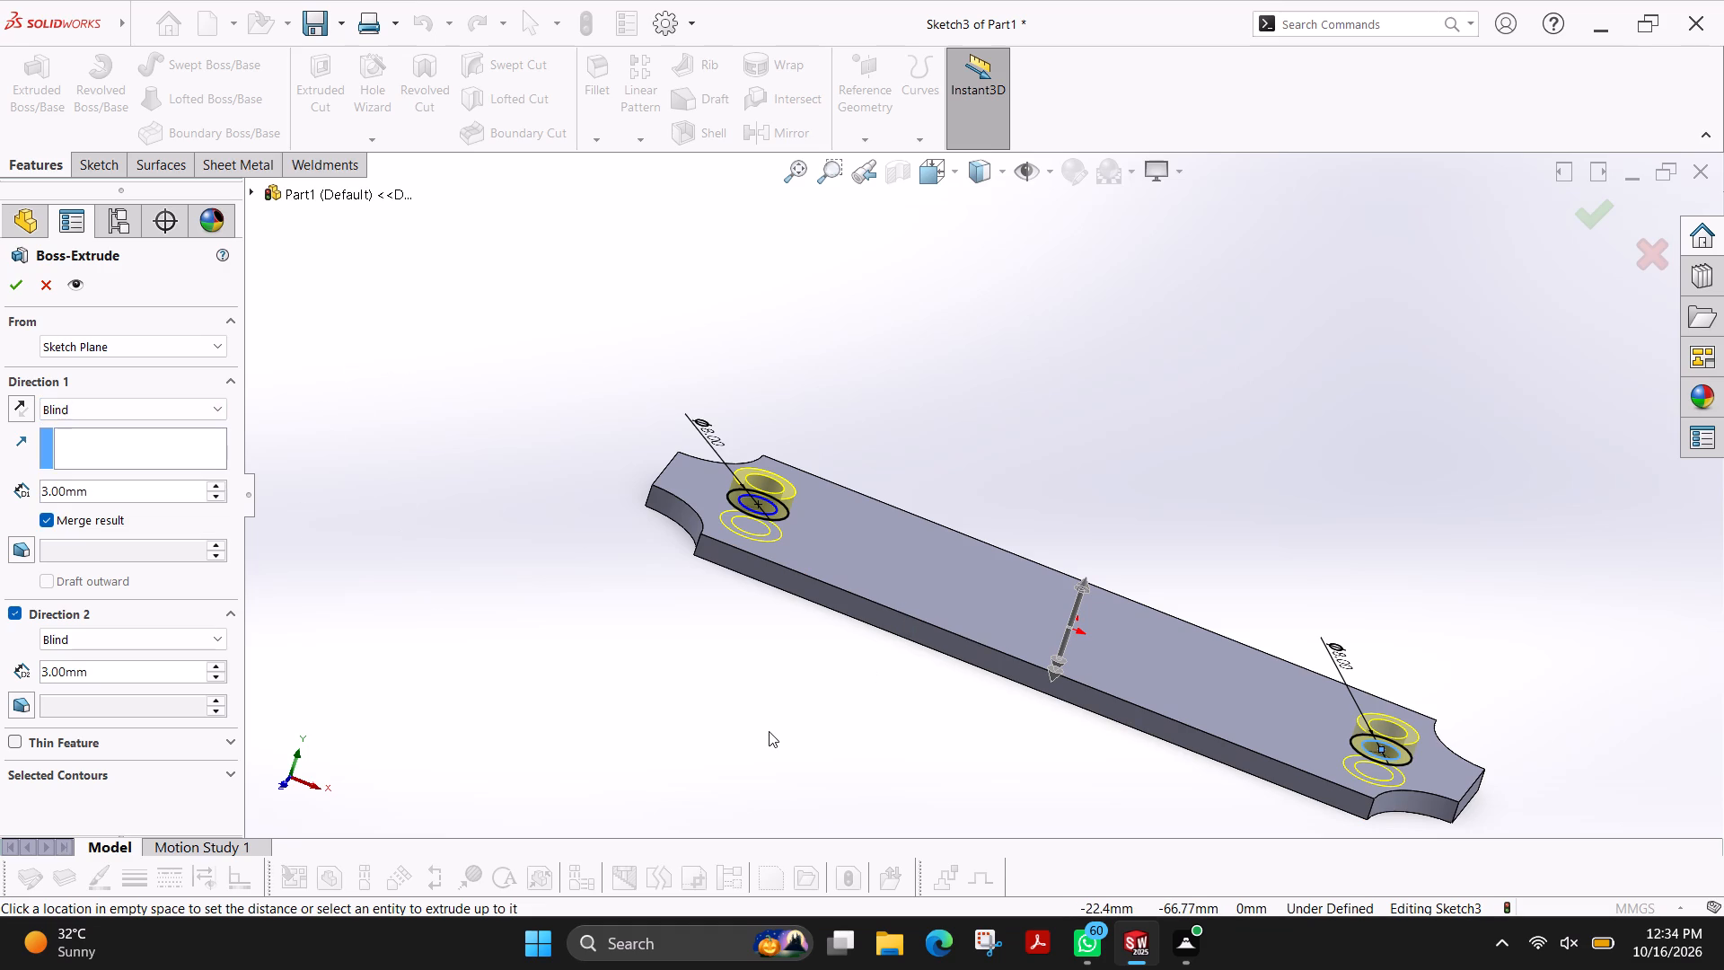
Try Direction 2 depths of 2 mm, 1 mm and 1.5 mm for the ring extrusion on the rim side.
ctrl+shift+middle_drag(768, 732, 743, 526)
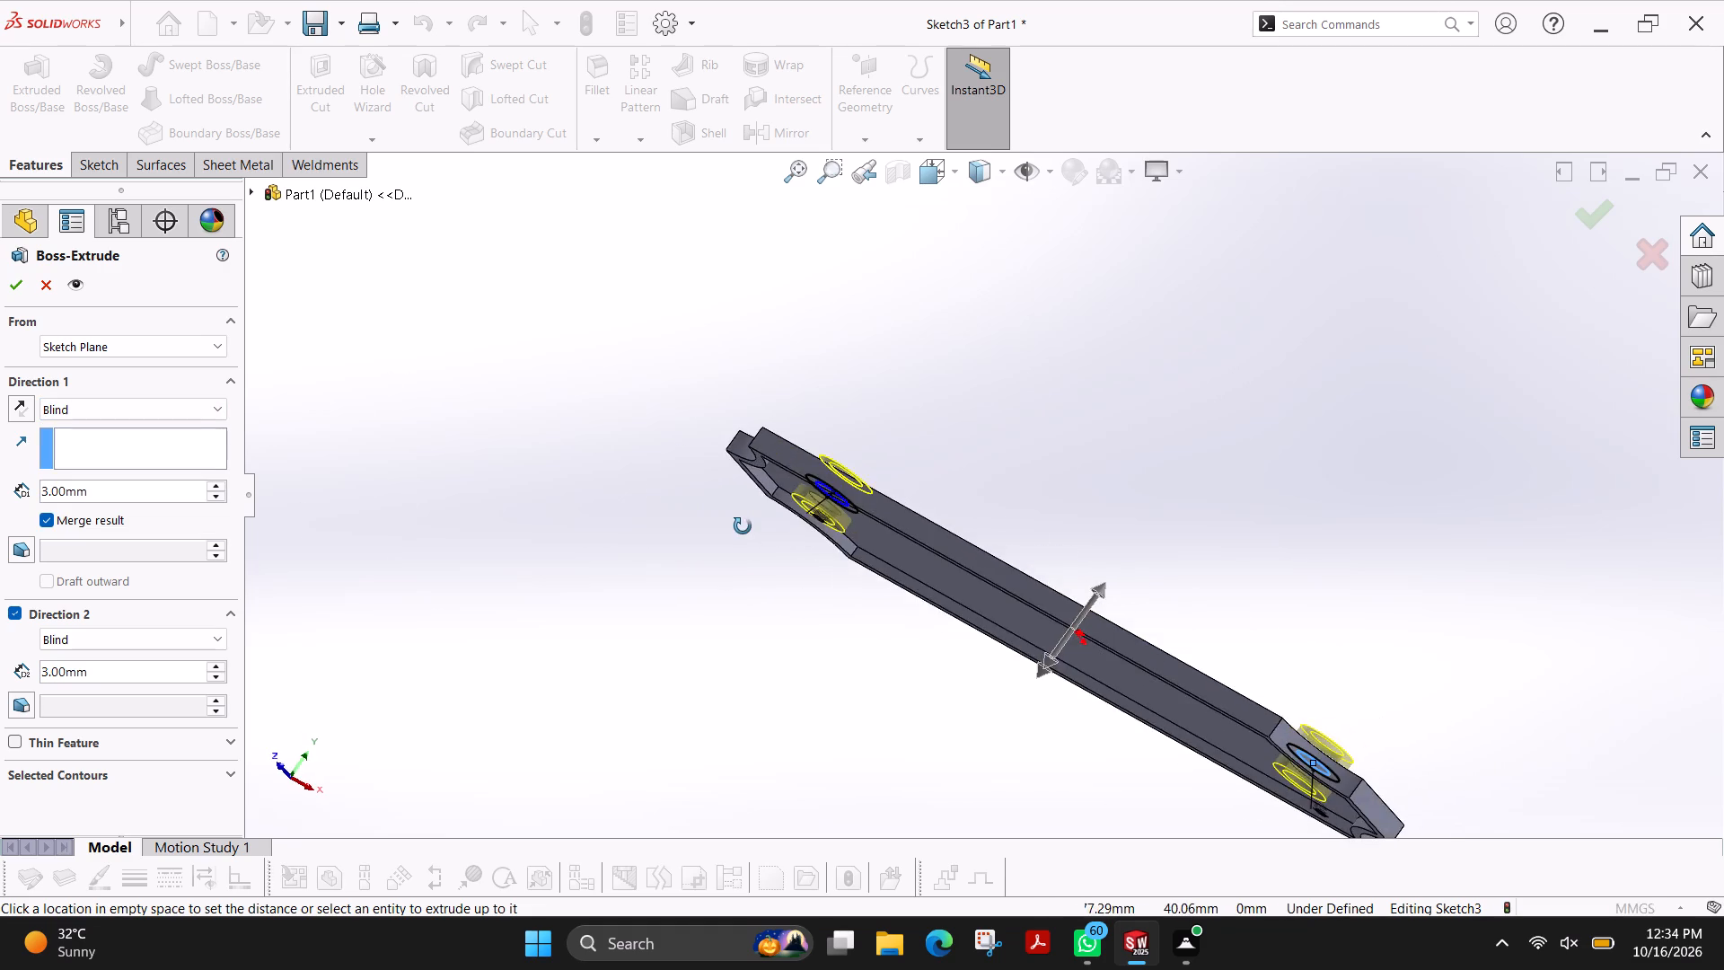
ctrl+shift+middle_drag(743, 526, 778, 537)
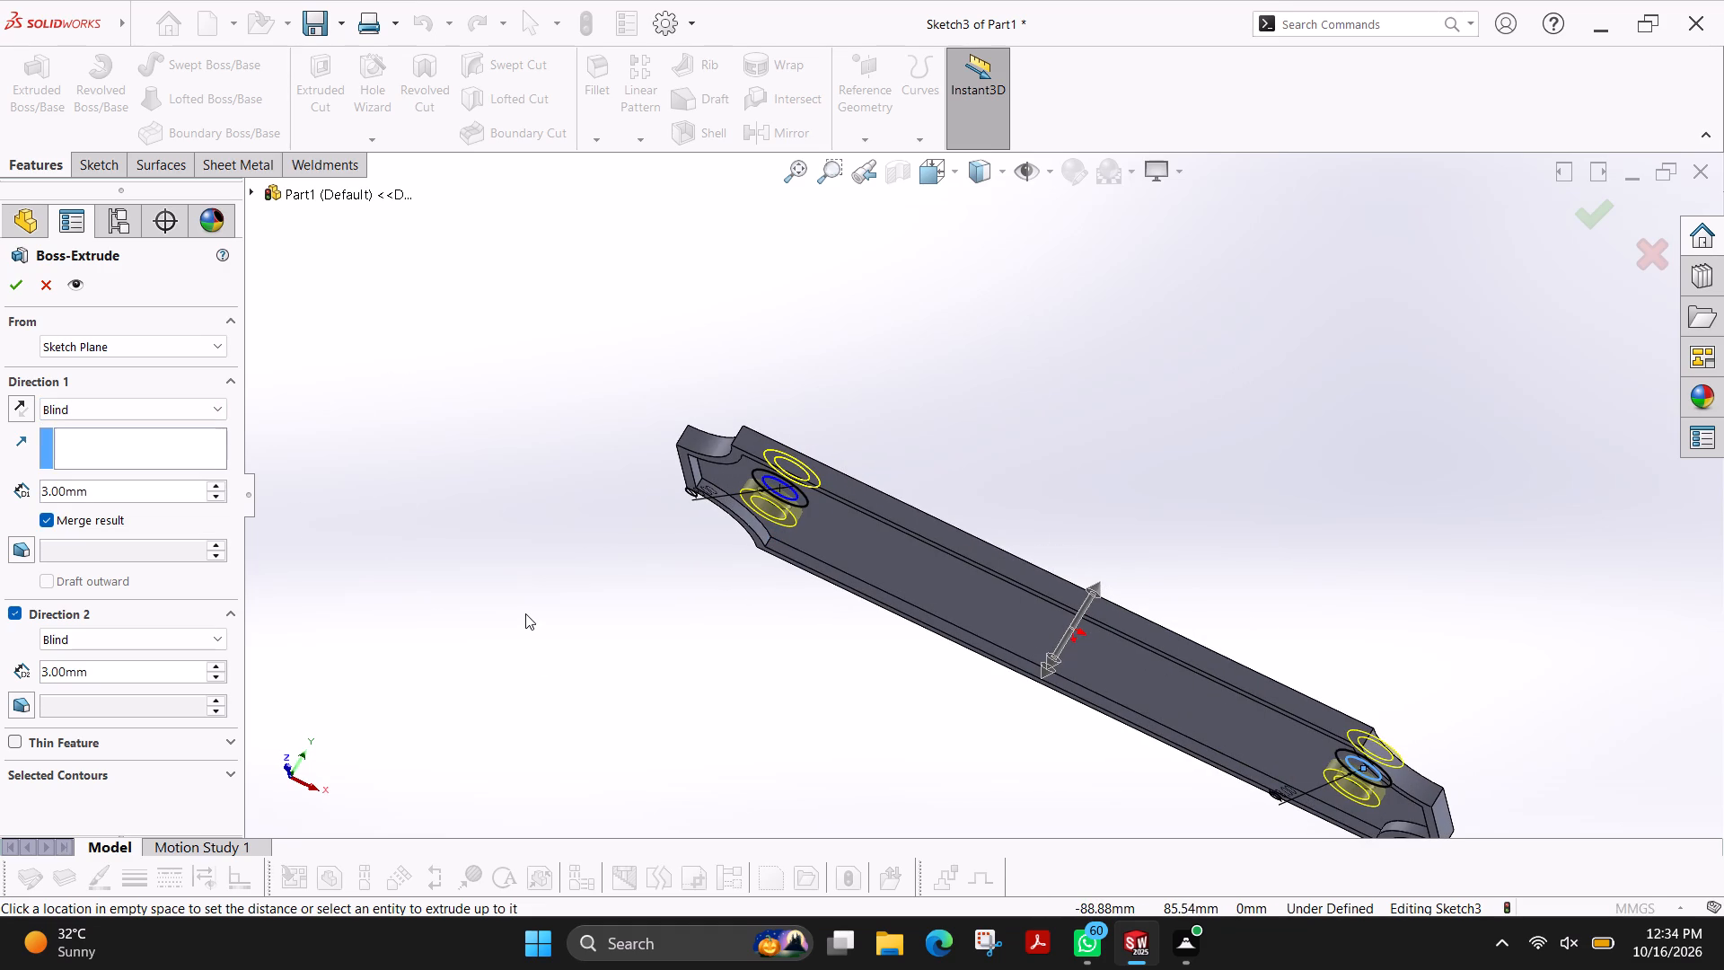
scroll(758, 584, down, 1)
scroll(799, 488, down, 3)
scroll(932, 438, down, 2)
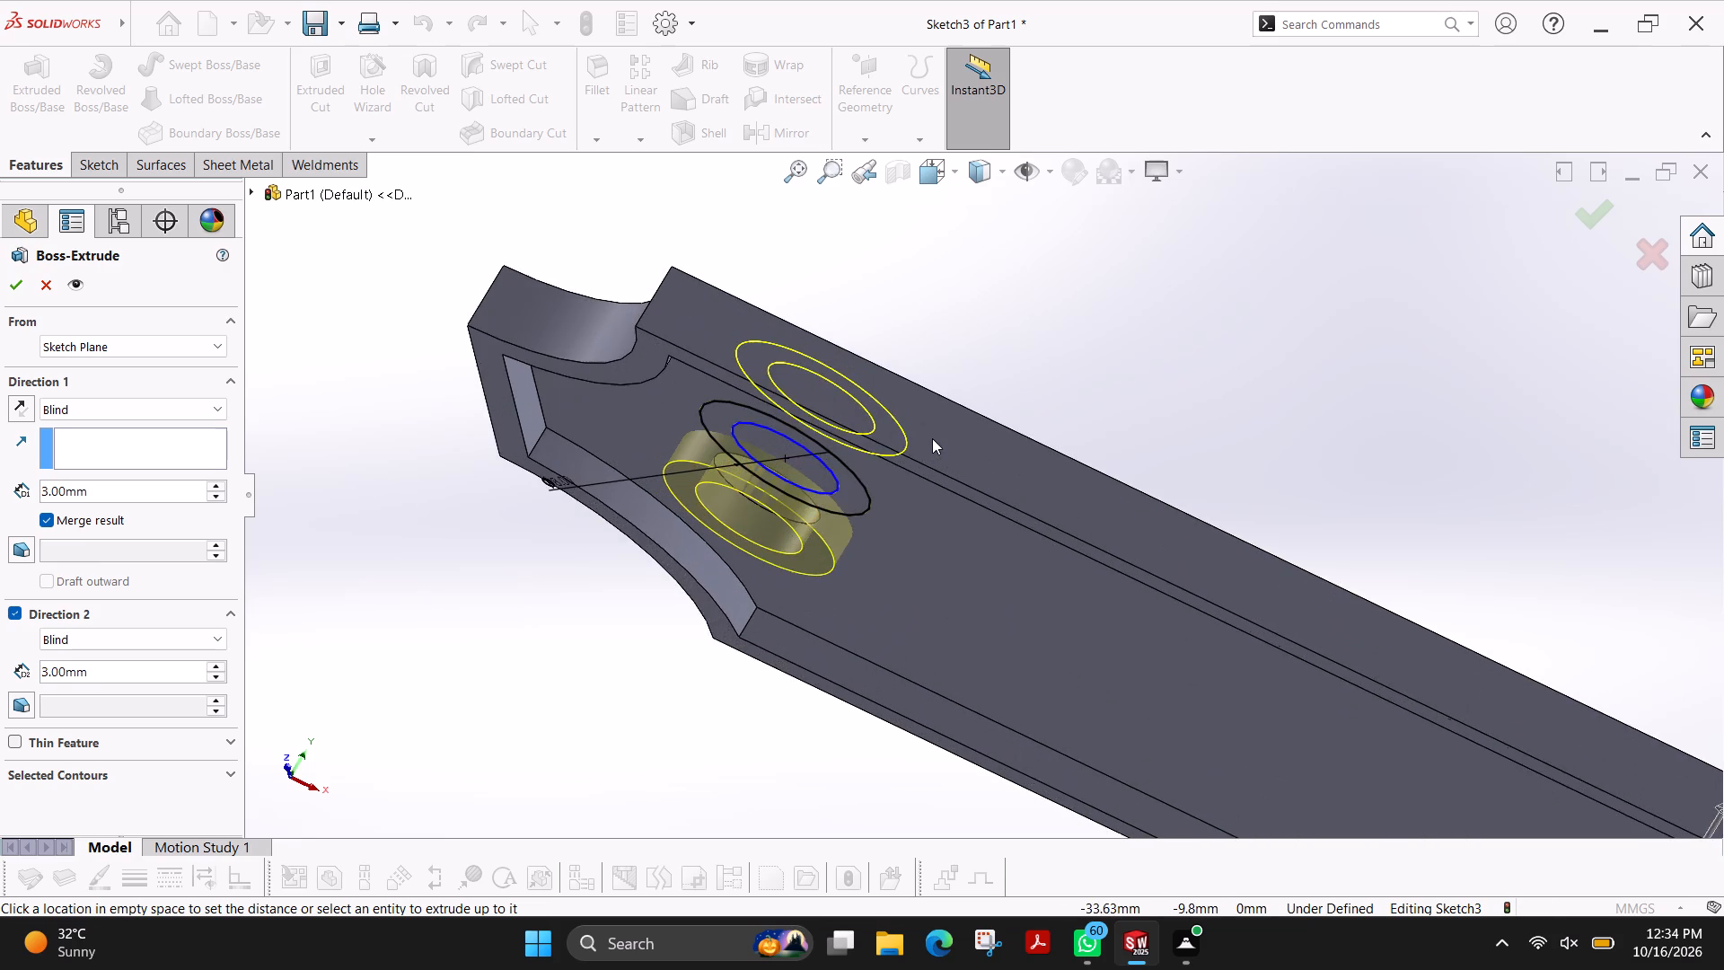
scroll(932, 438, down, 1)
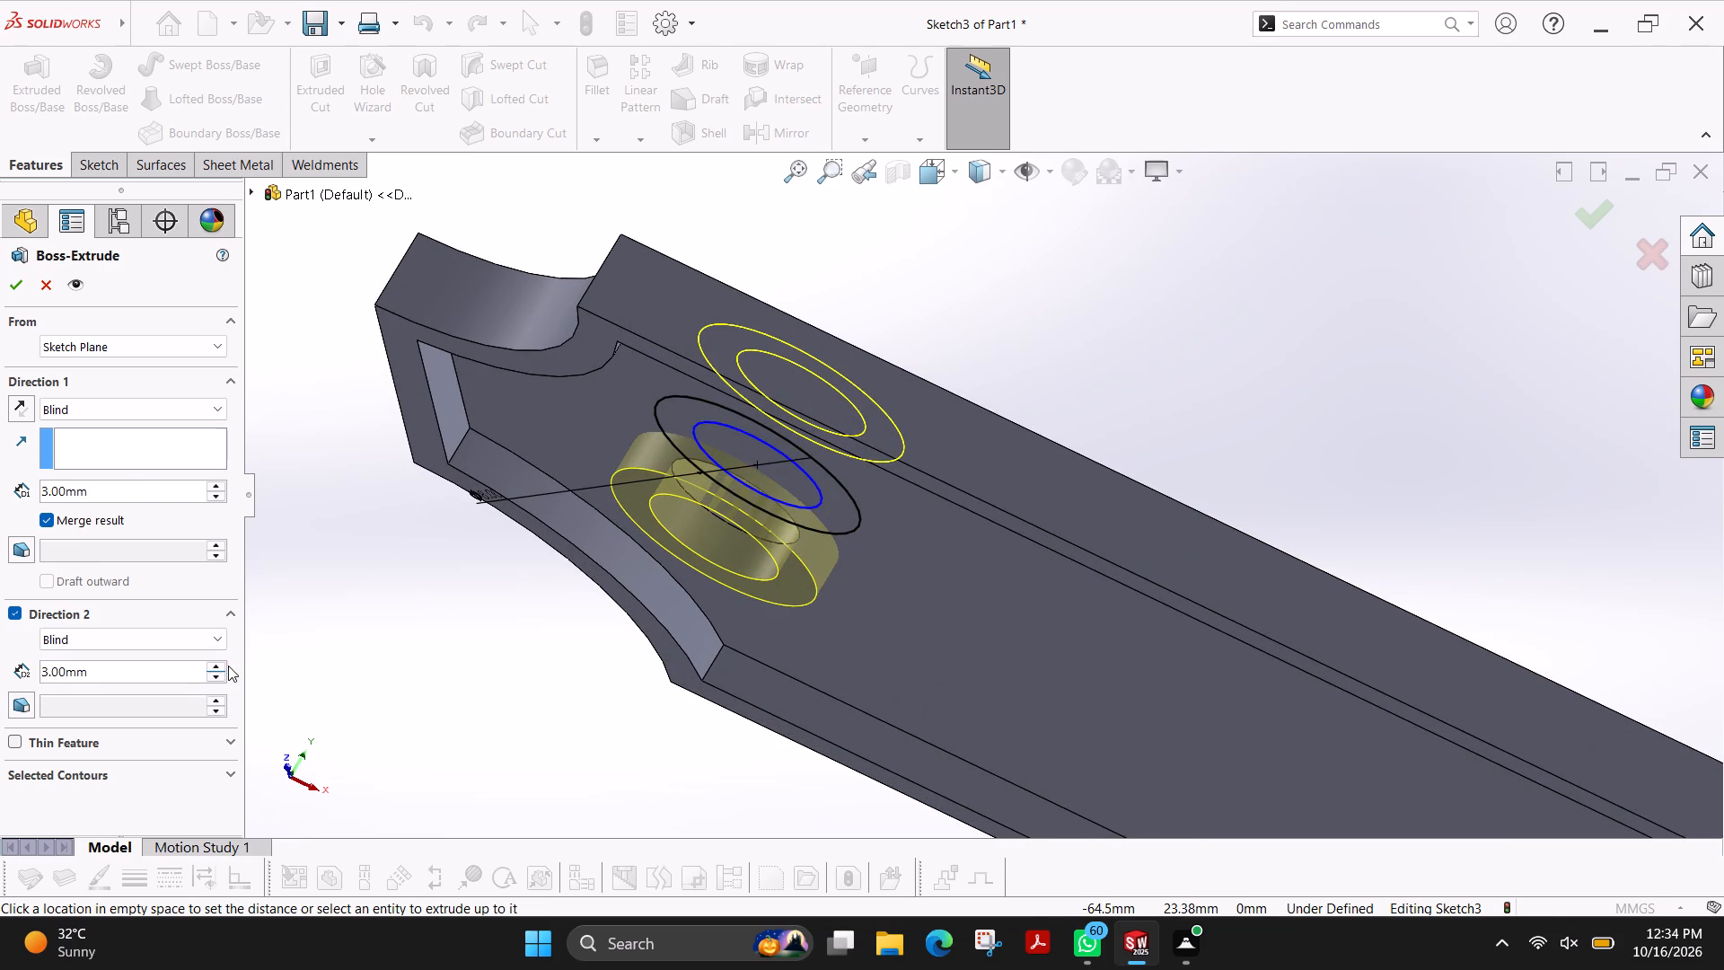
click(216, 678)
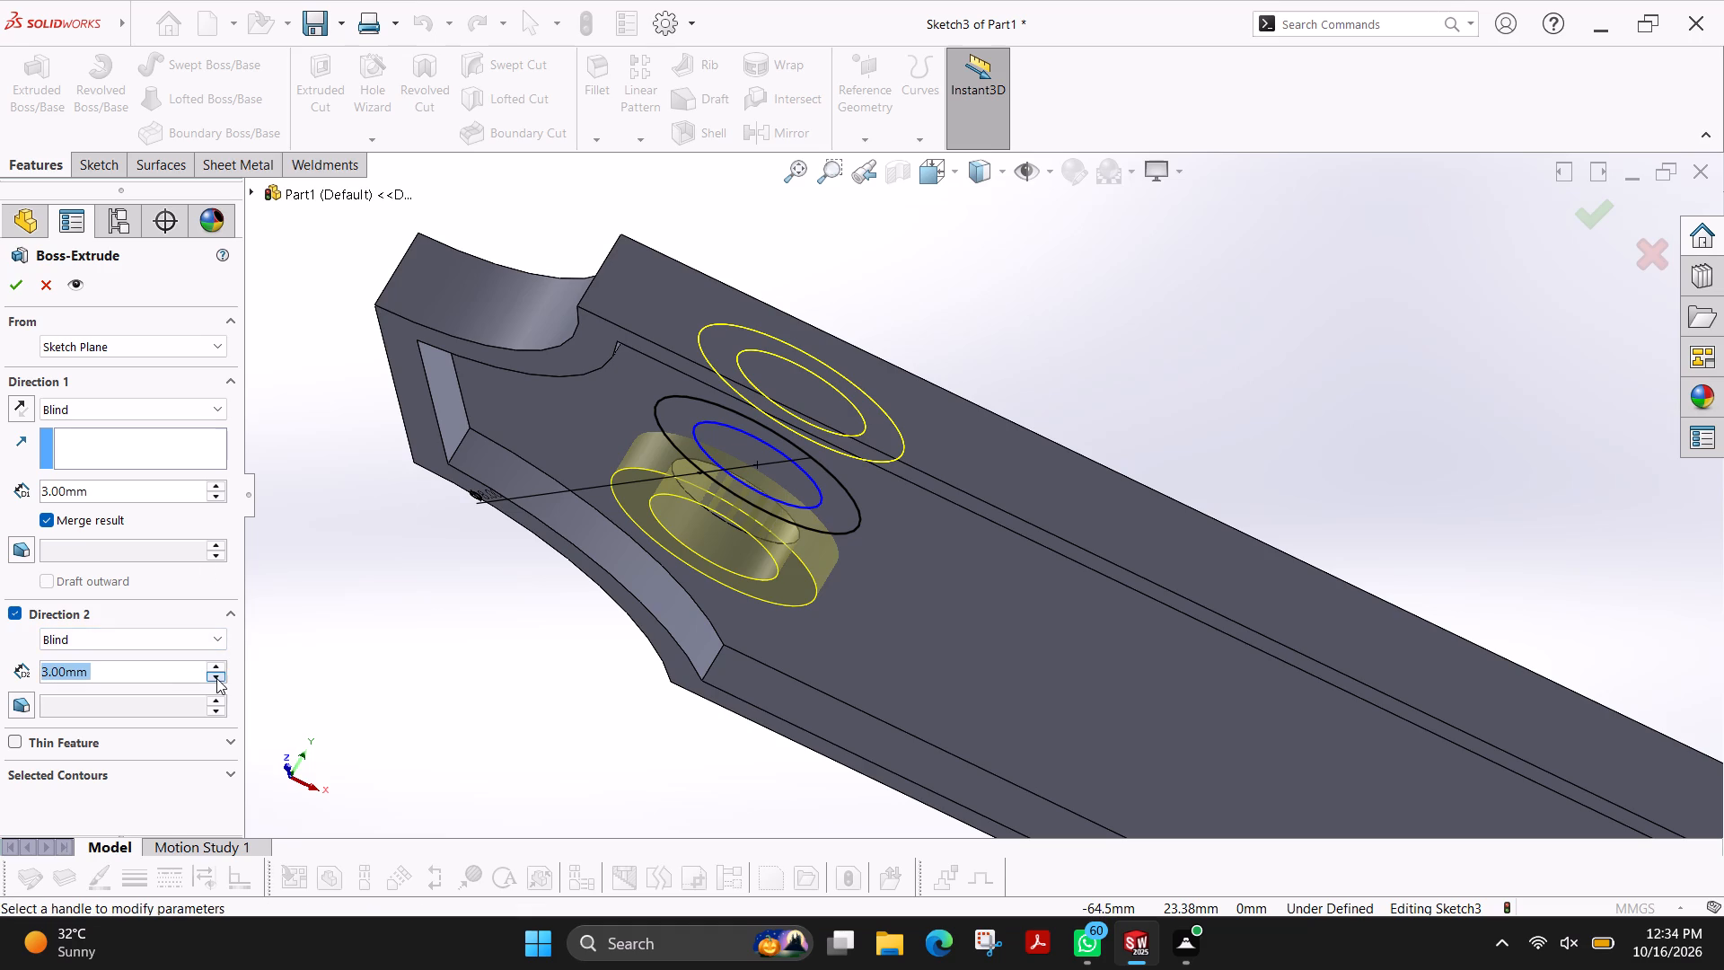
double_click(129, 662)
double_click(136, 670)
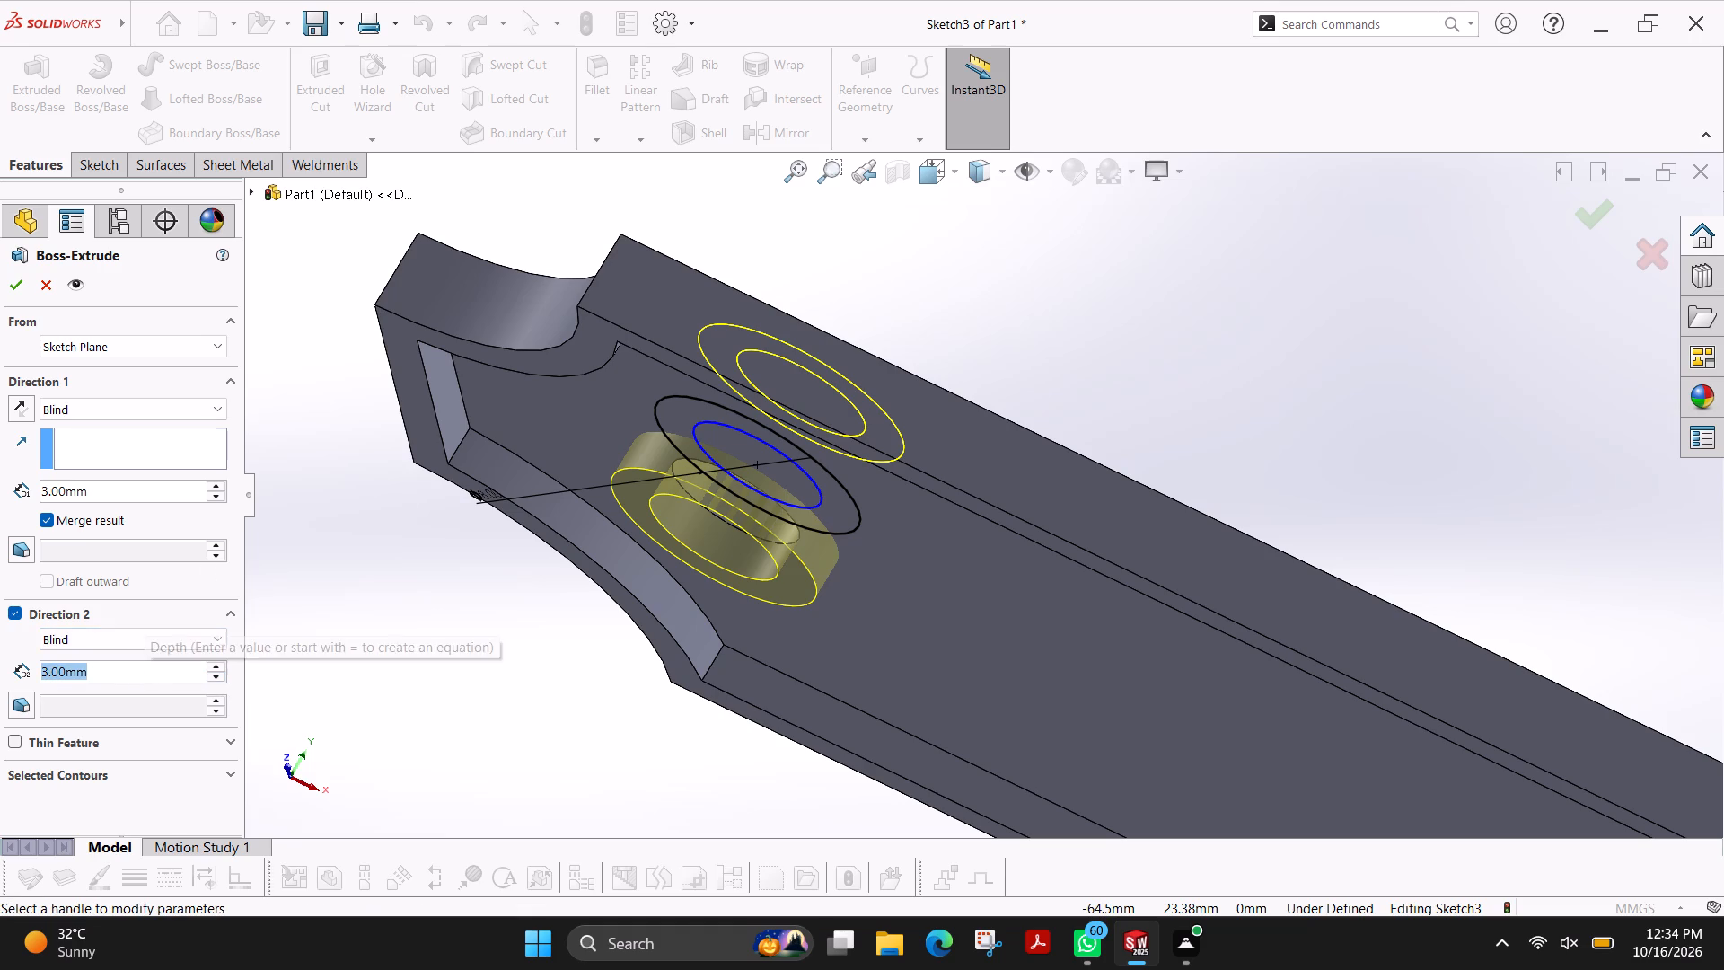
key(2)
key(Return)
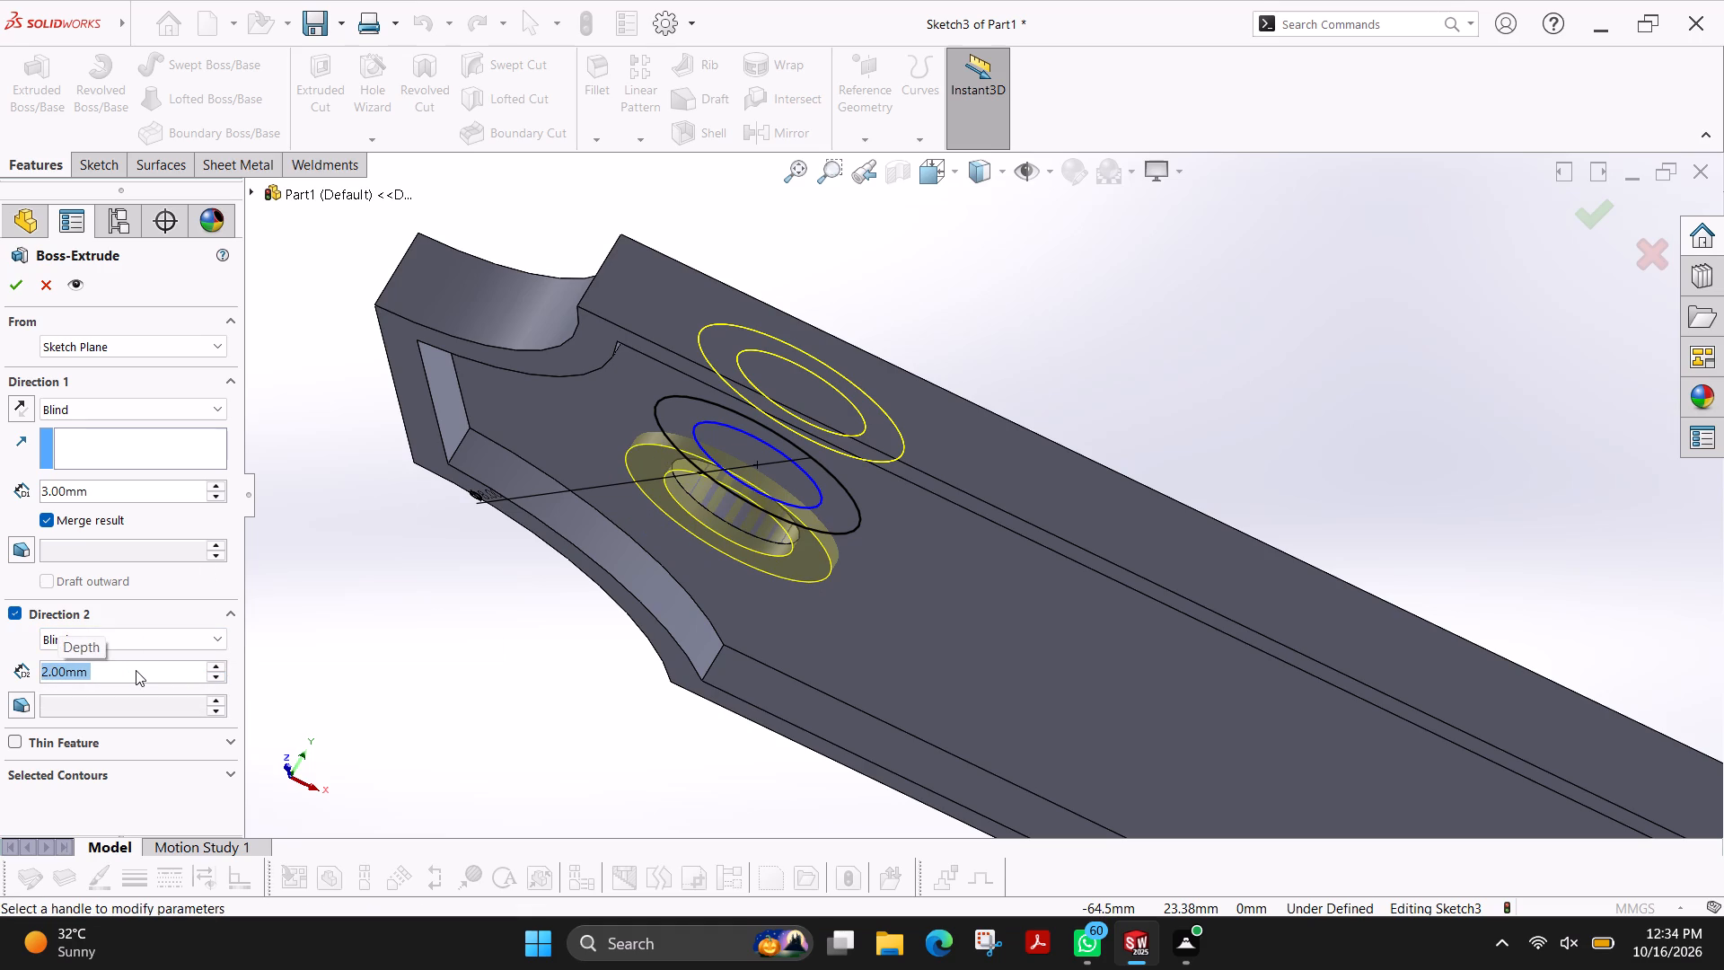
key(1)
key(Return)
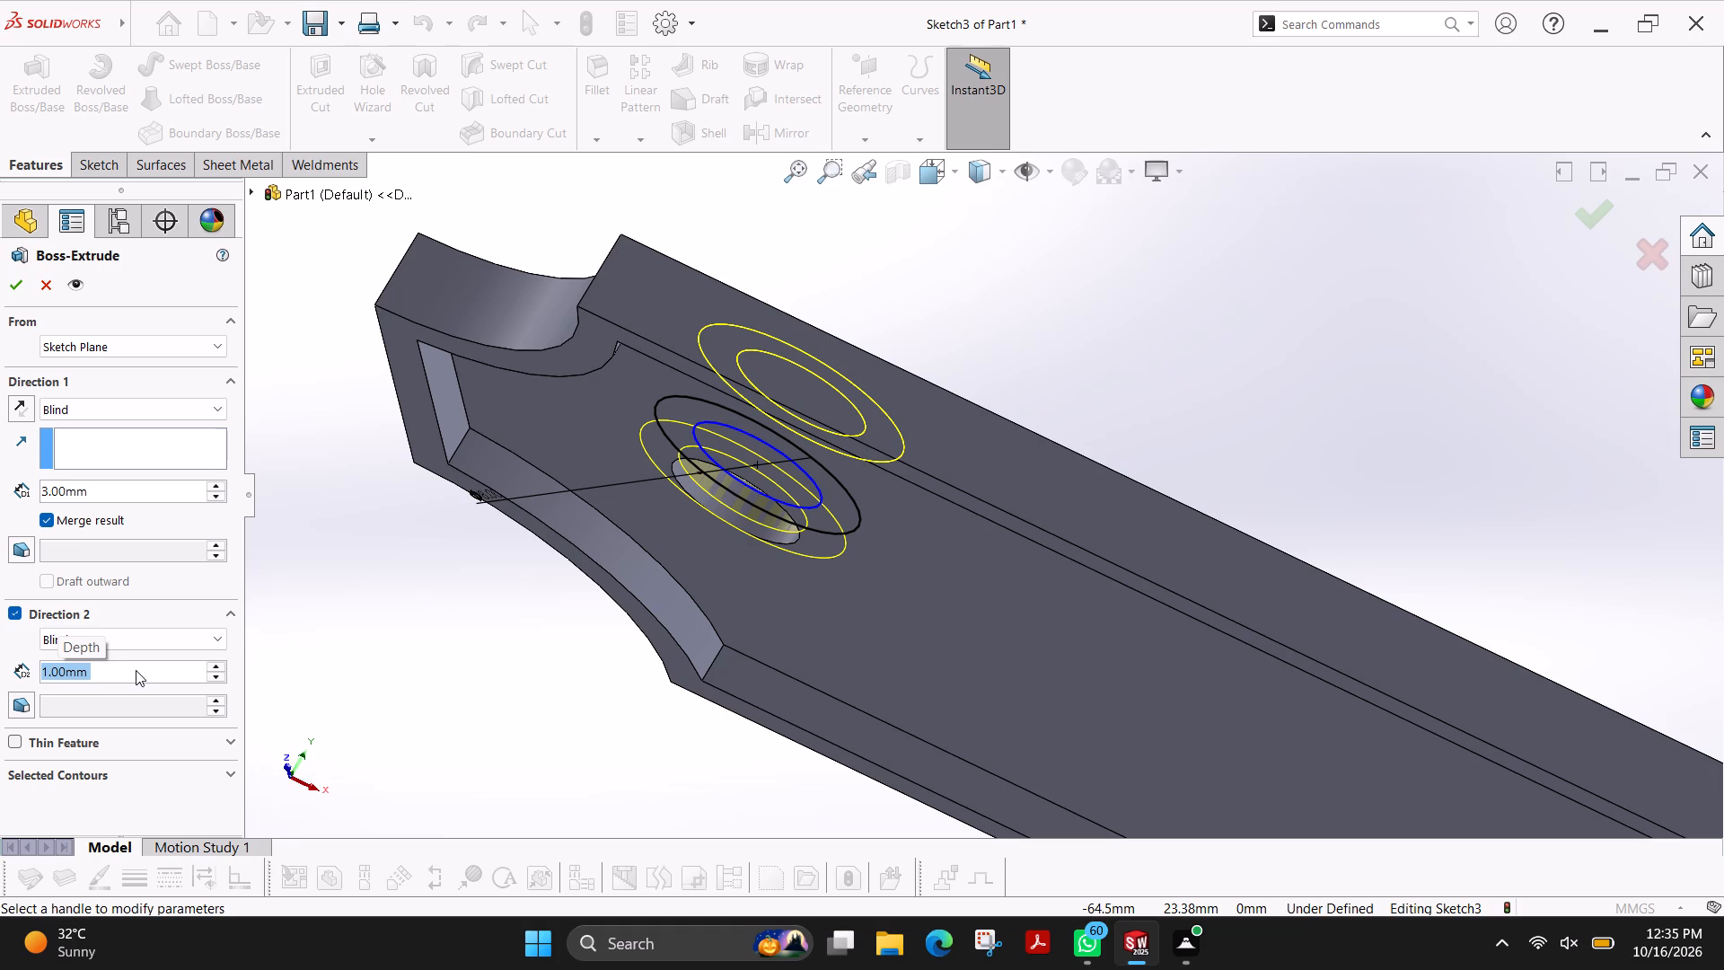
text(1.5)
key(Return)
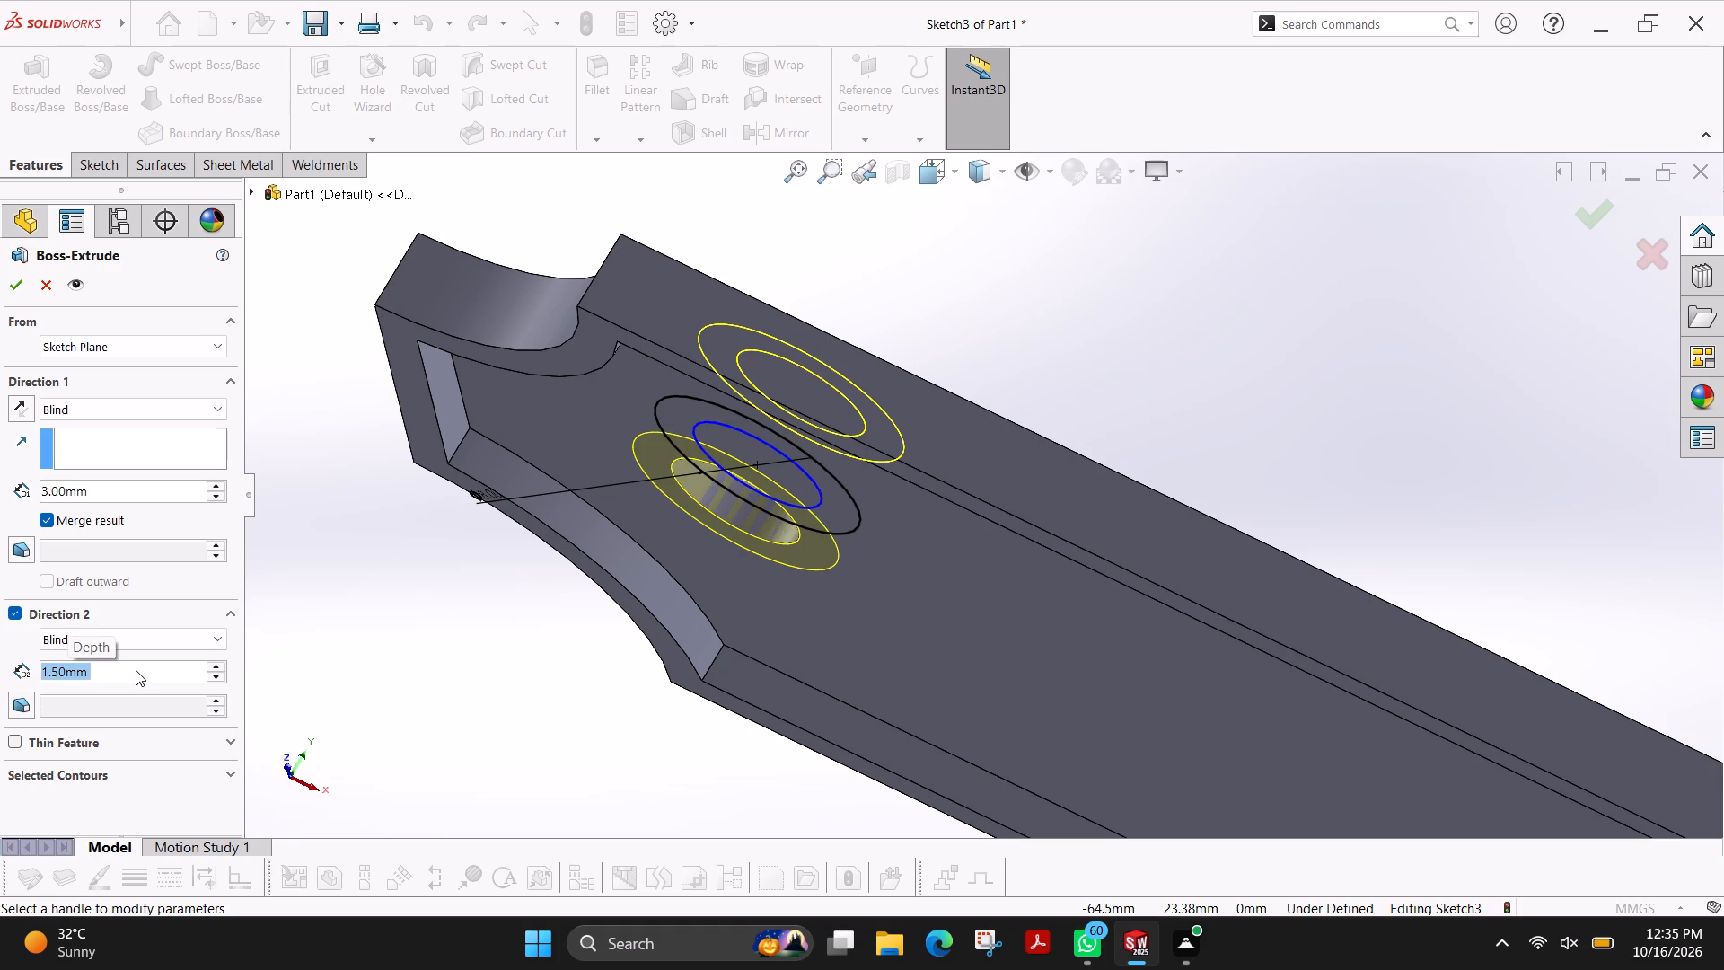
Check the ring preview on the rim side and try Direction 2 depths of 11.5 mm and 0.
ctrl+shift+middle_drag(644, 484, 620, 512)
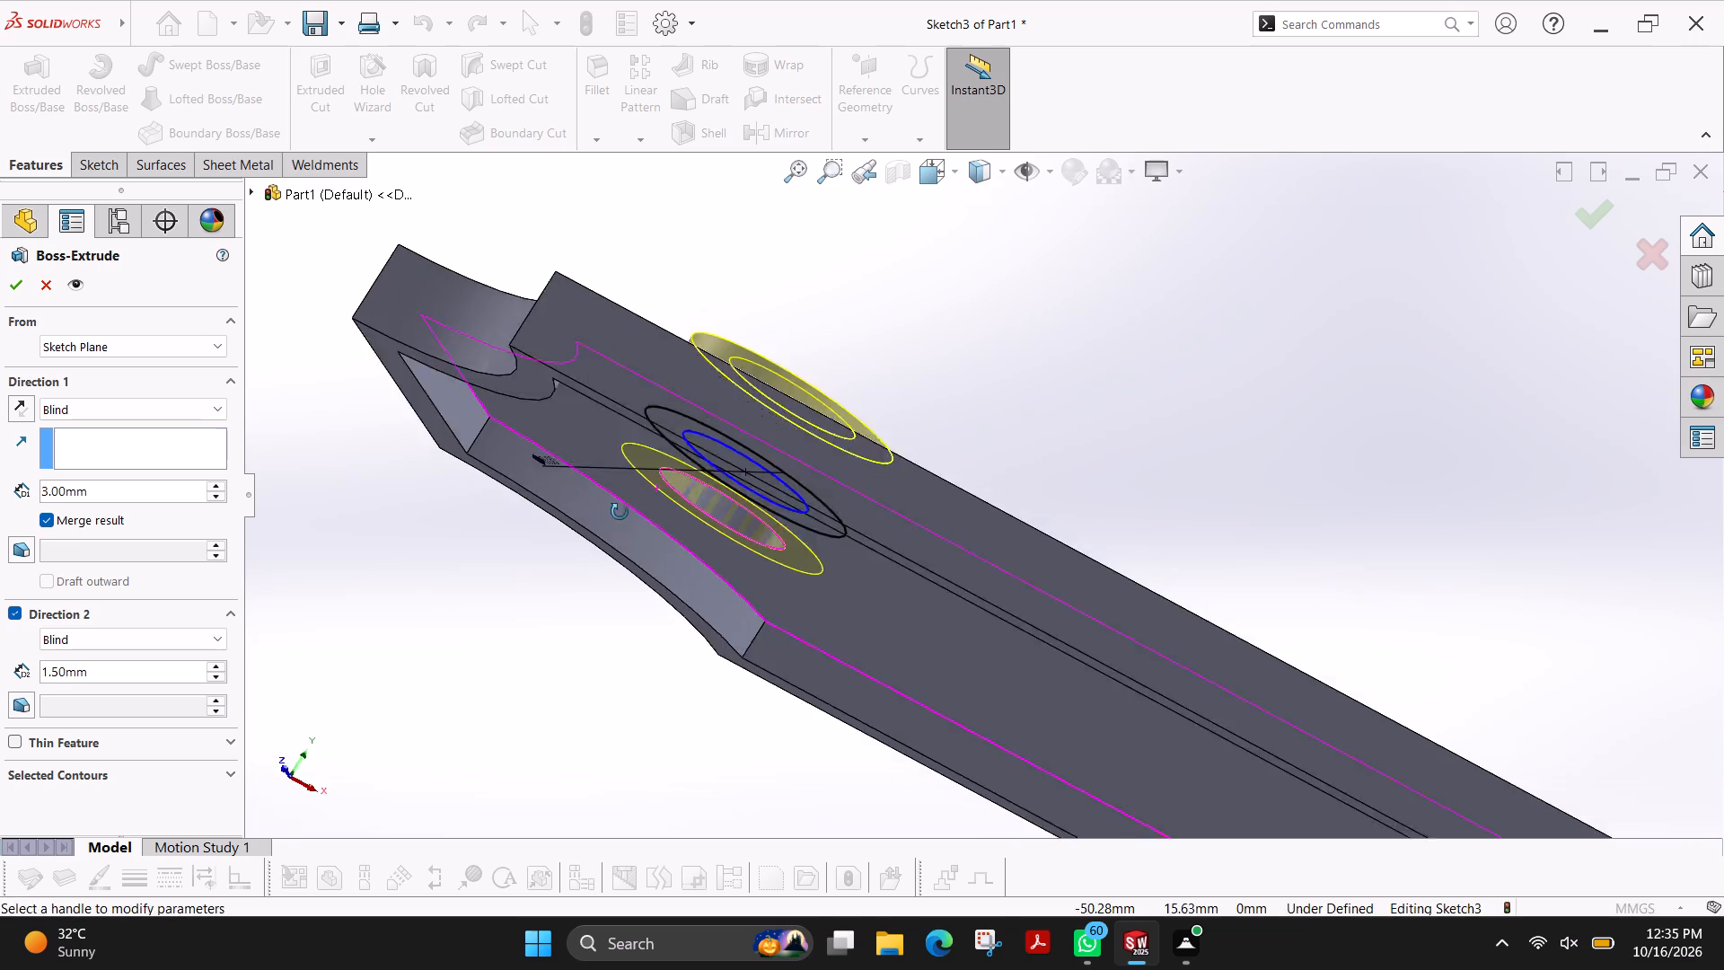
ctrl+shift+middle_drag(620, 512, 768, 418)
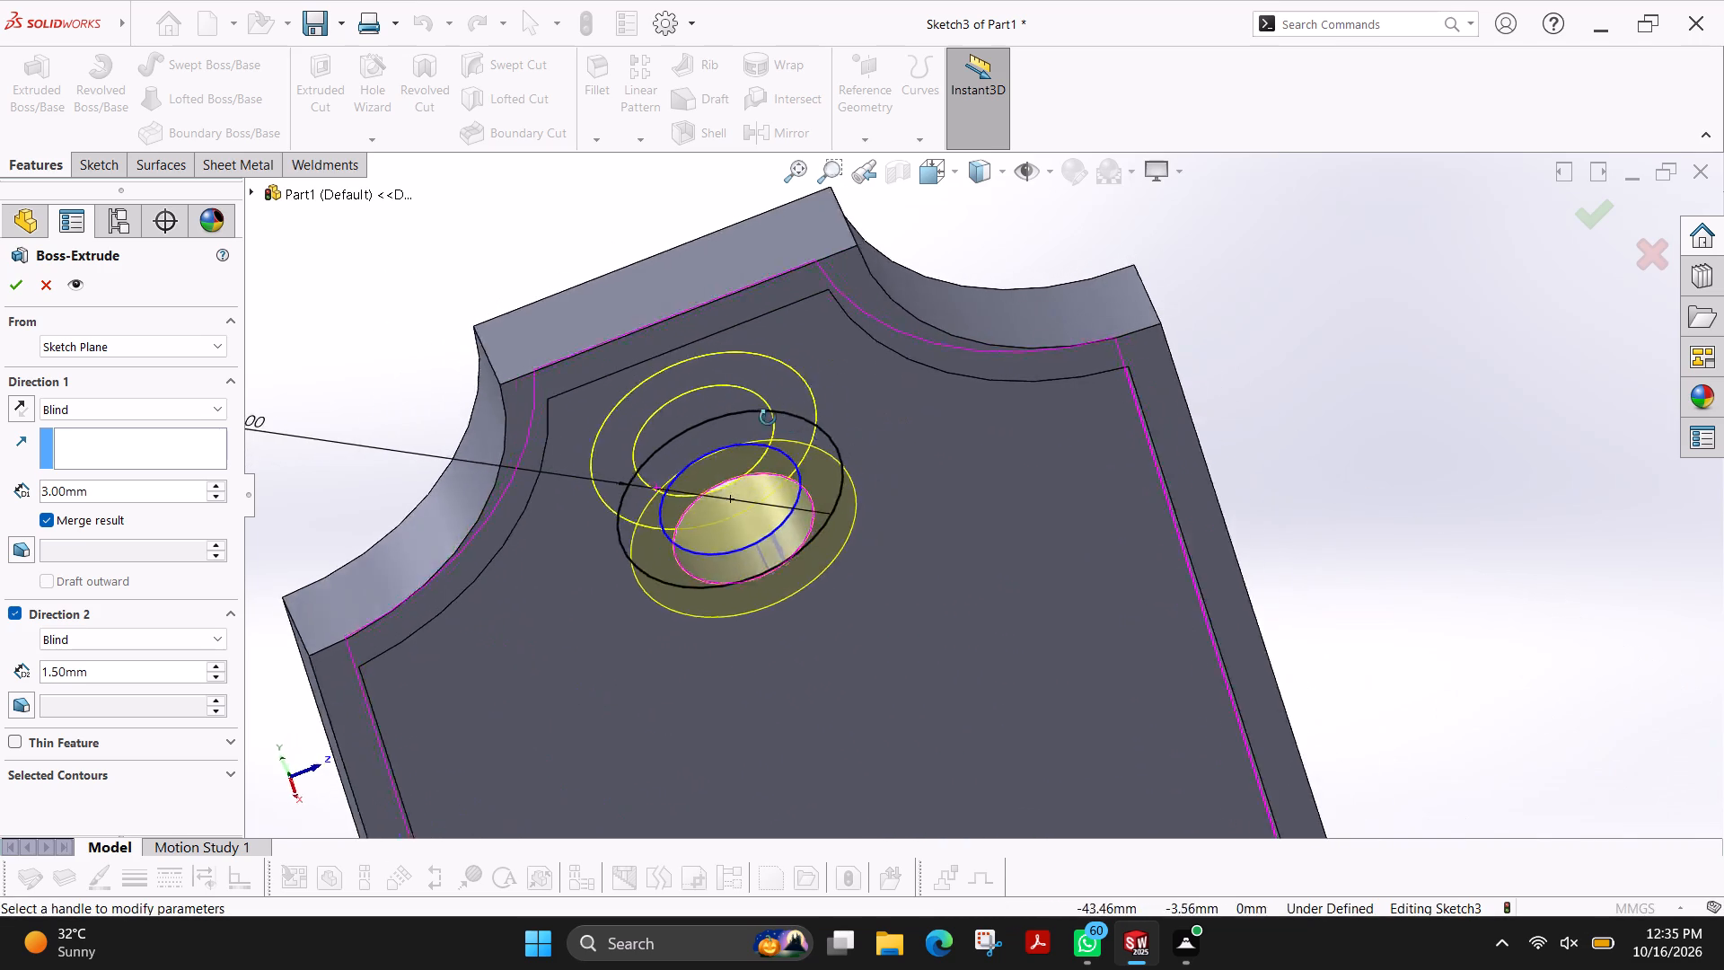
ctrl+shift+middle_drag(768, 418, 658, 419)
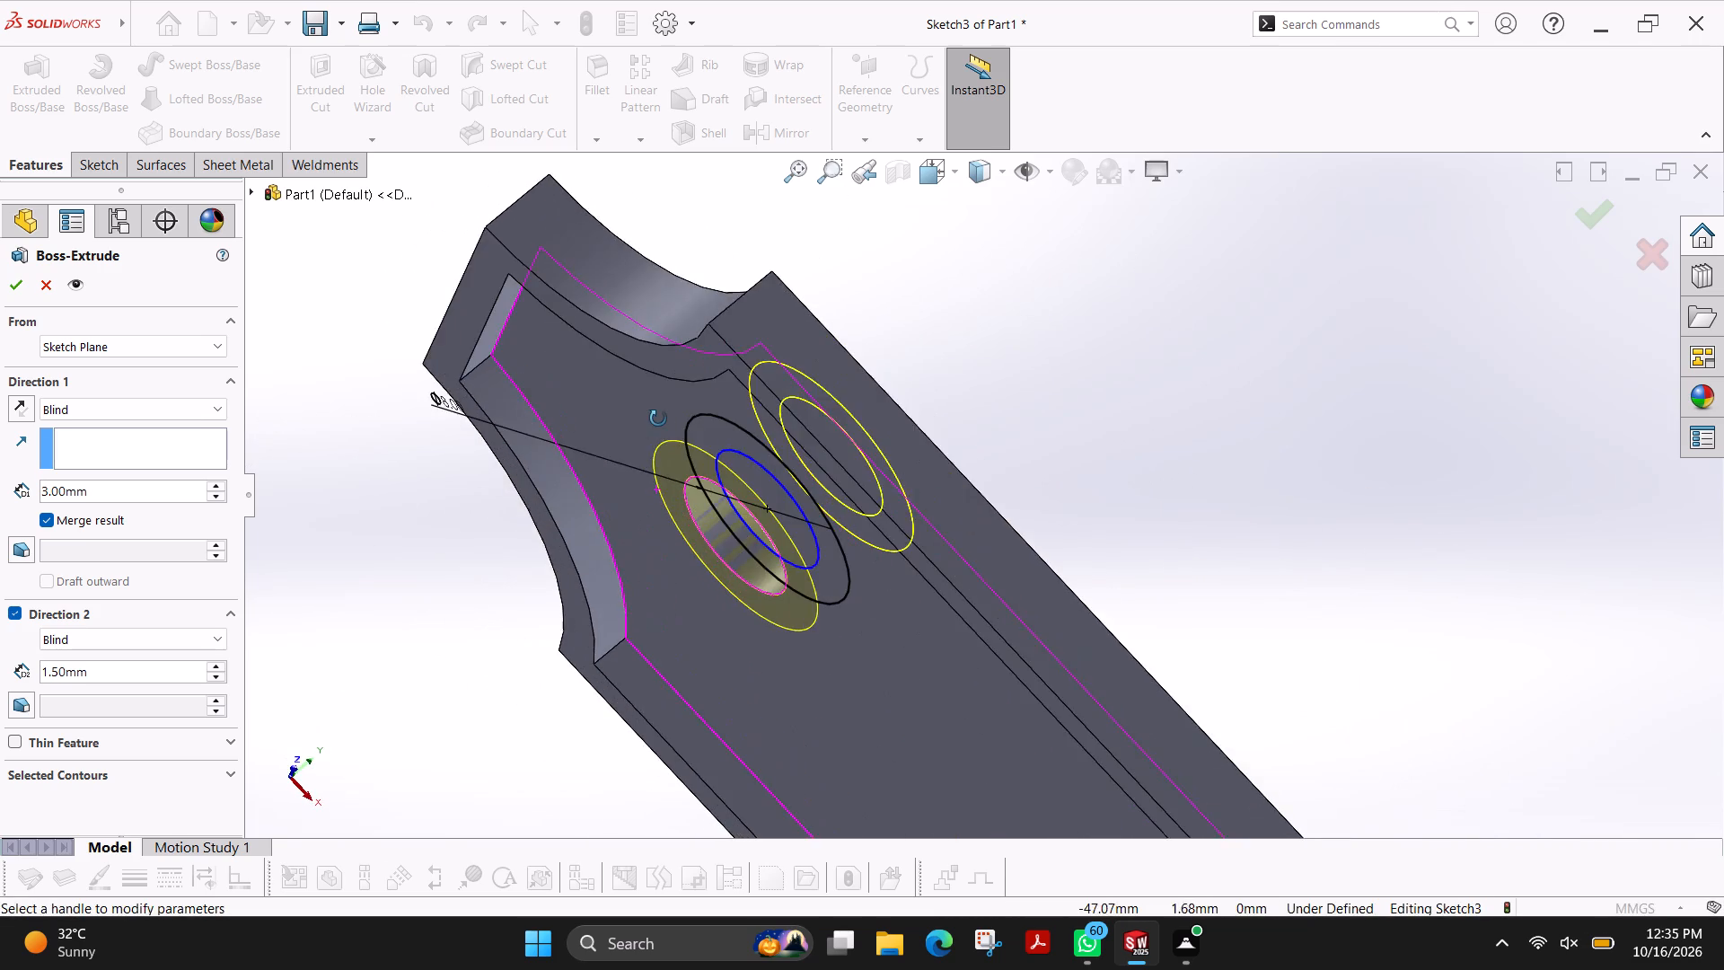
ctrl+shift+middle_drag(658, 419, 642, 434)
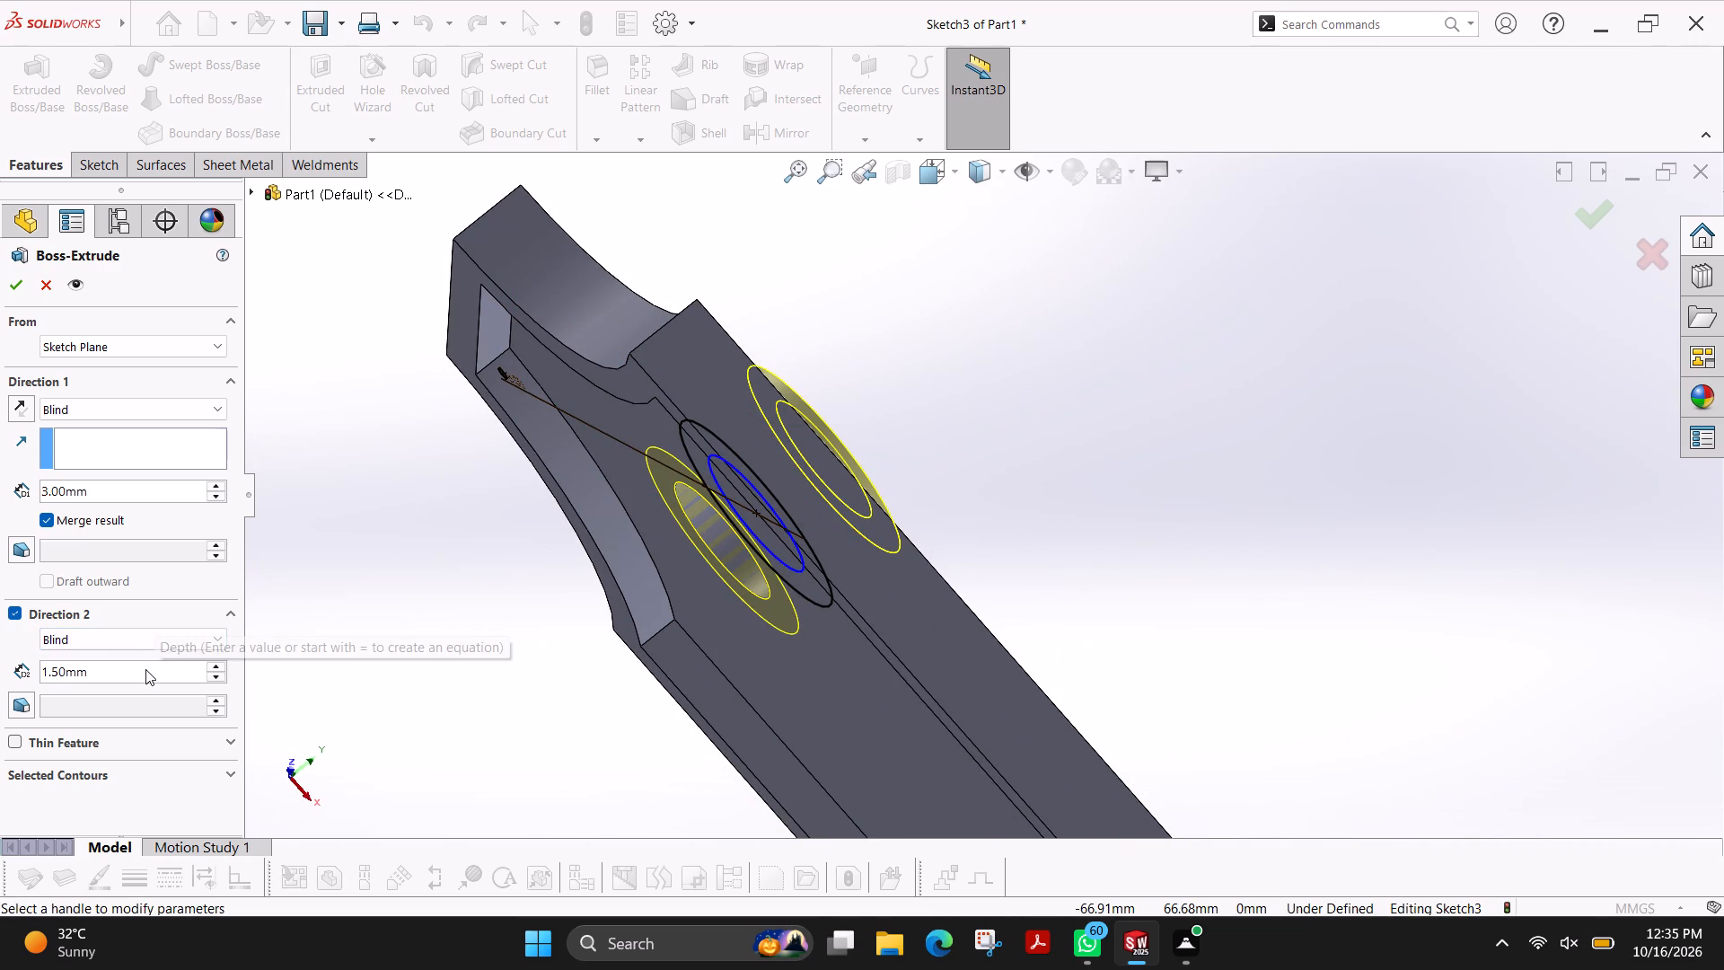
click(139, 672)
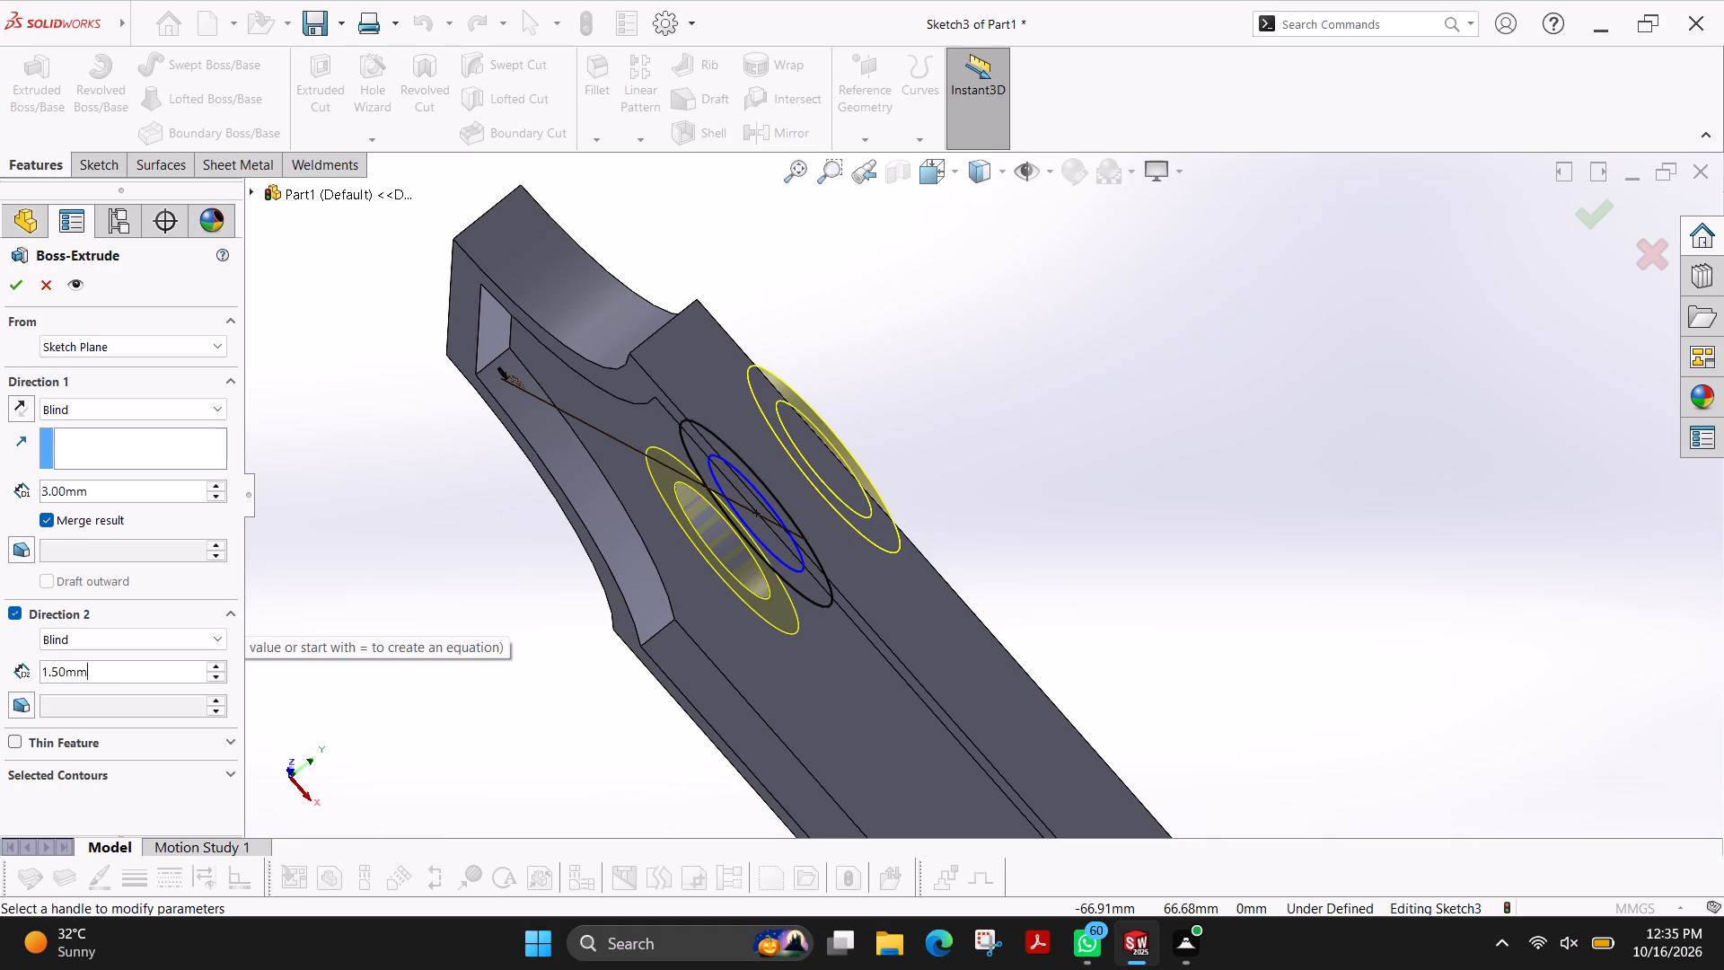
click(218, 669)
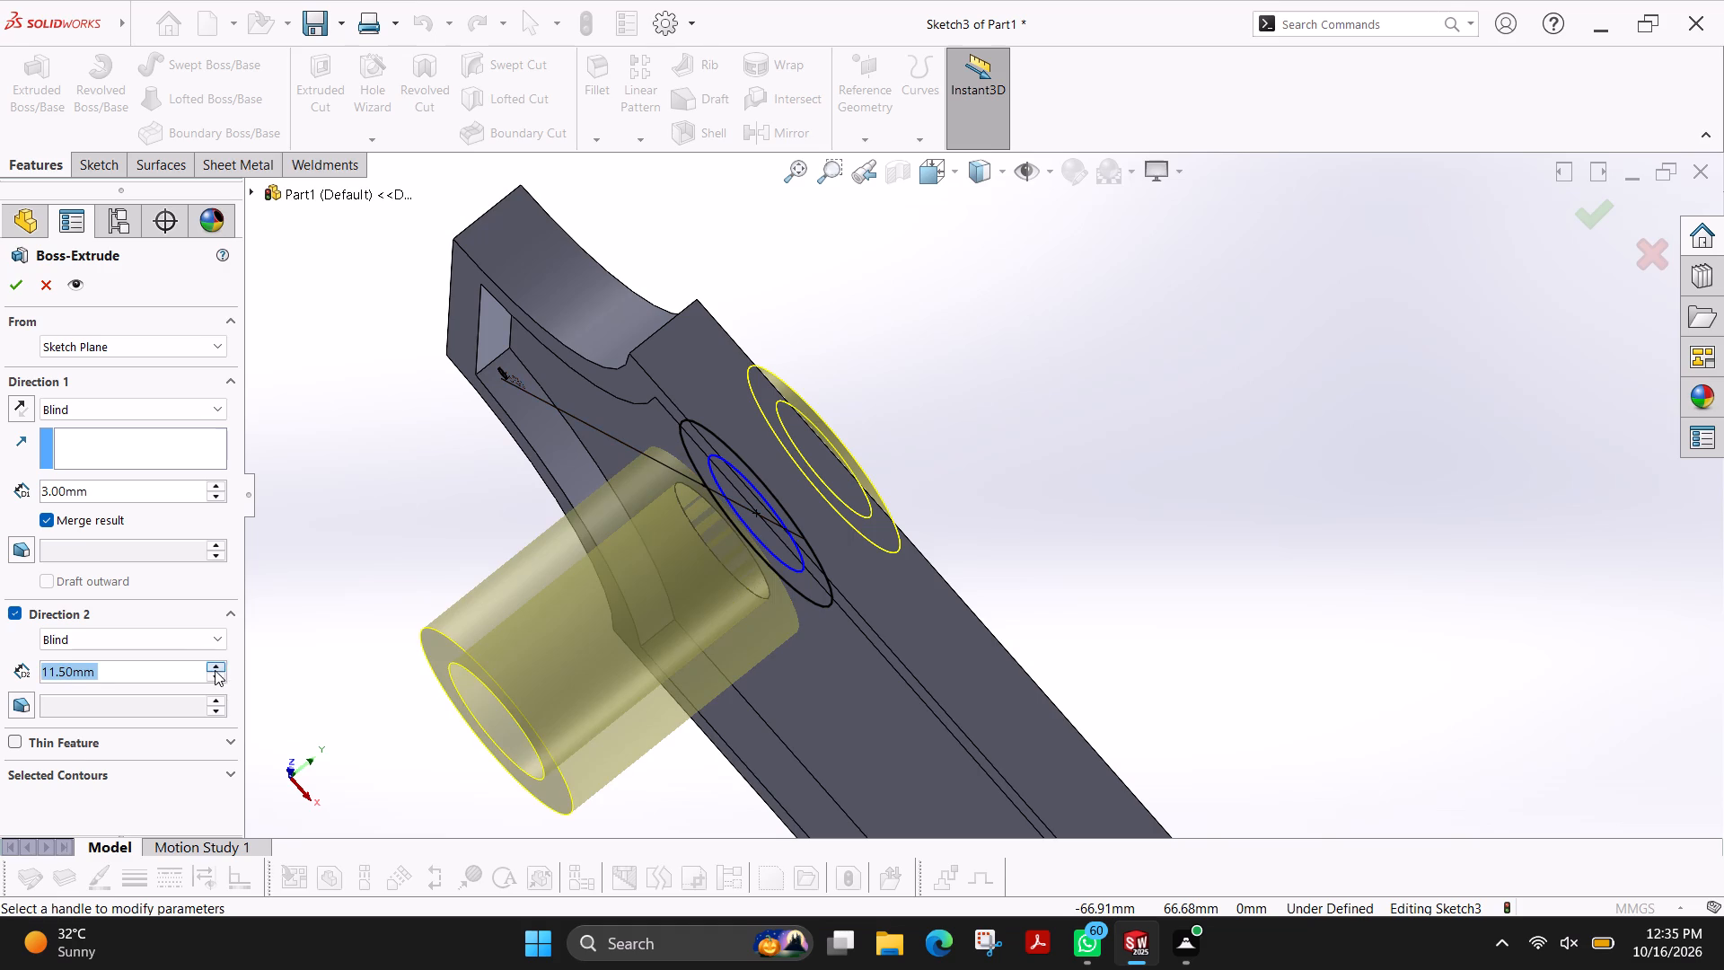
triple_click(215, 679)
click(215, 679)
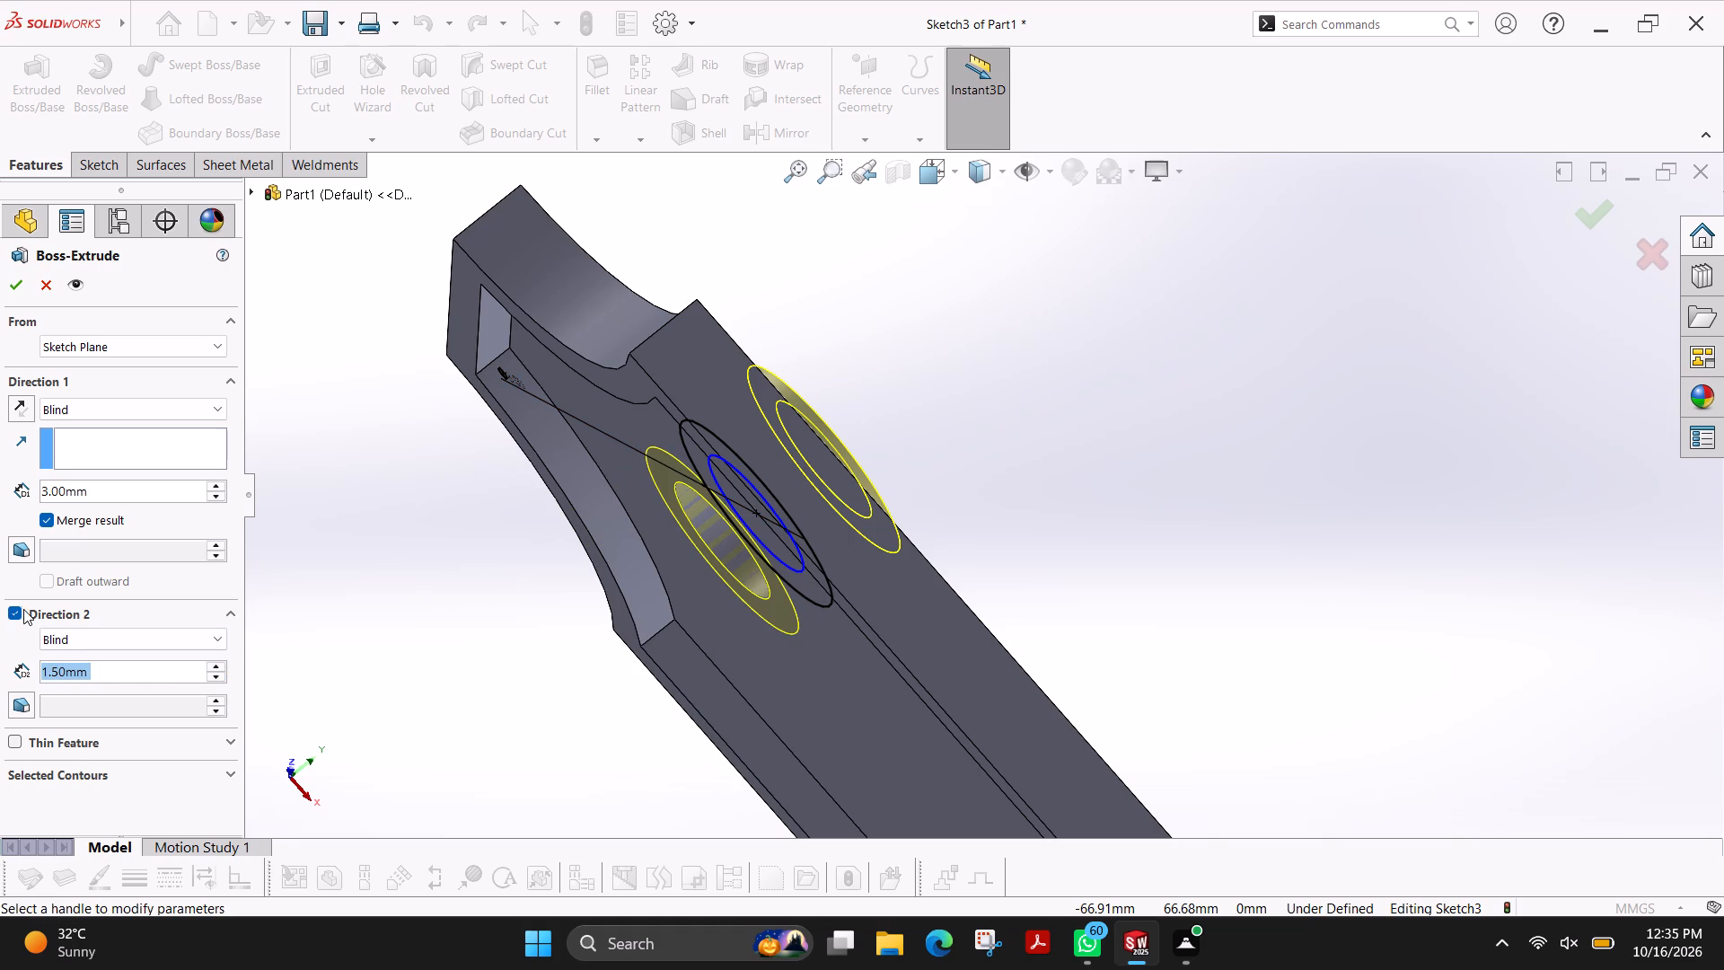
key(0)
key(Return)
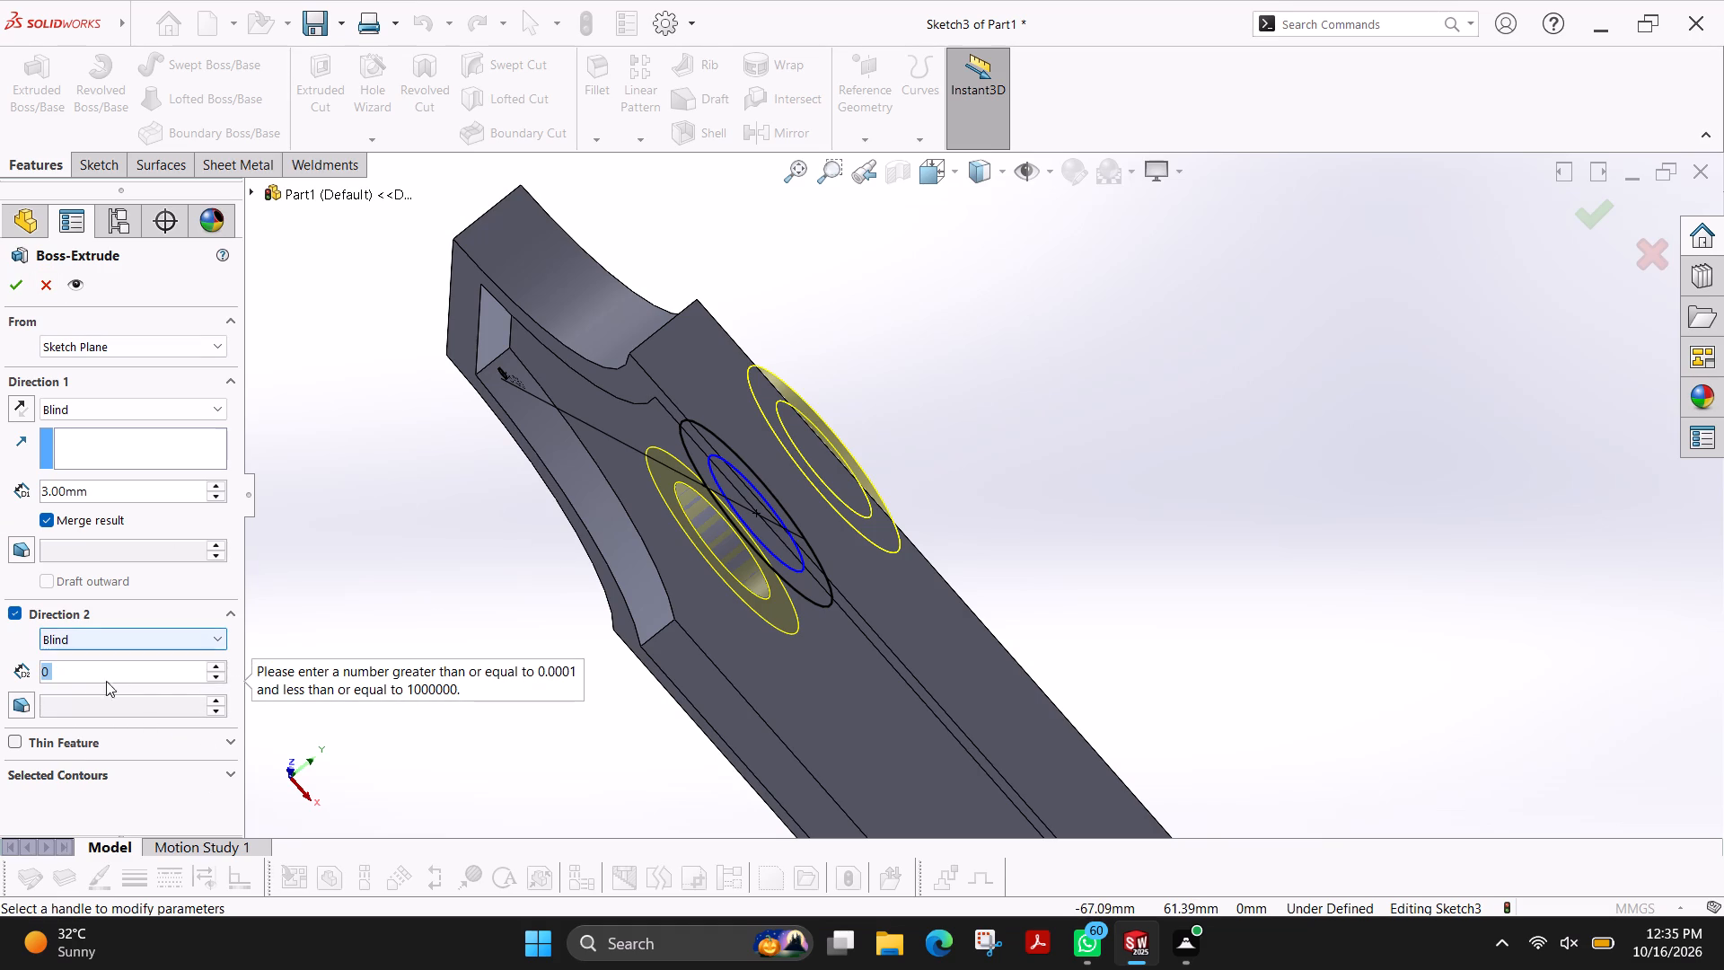
Set the Direction 2 depth of the ring extrusion to 3 mm.
click(215, 670)
double_click(188, 670)
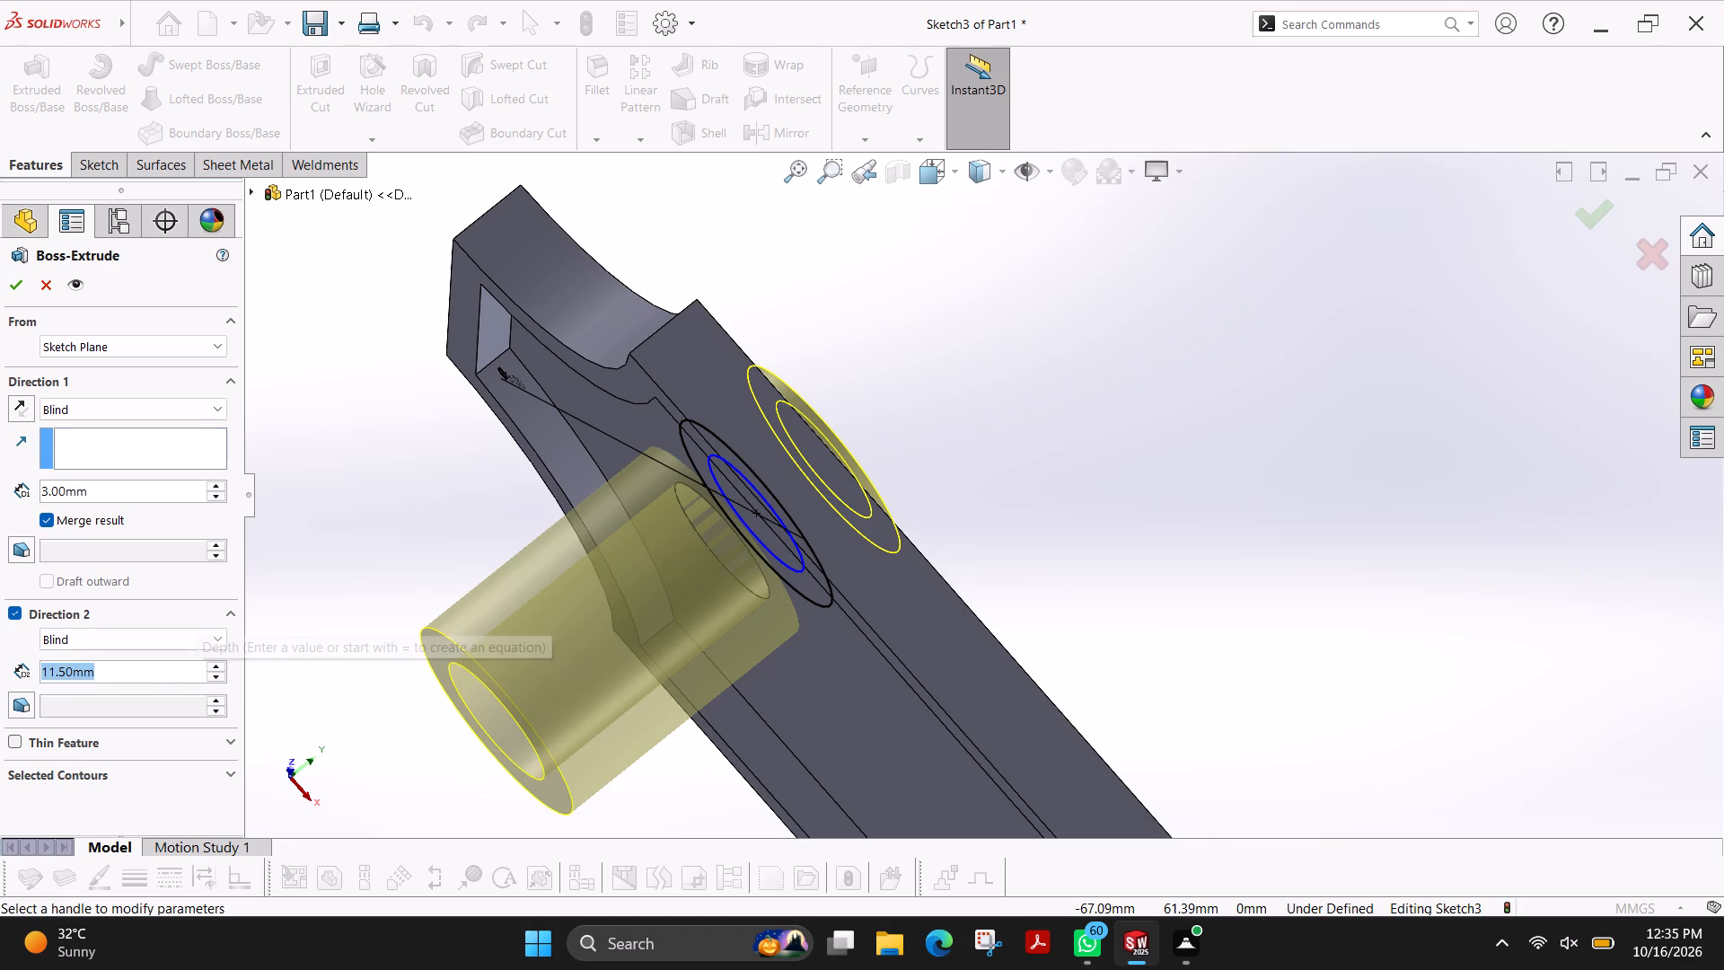
key(3)
key(Return)
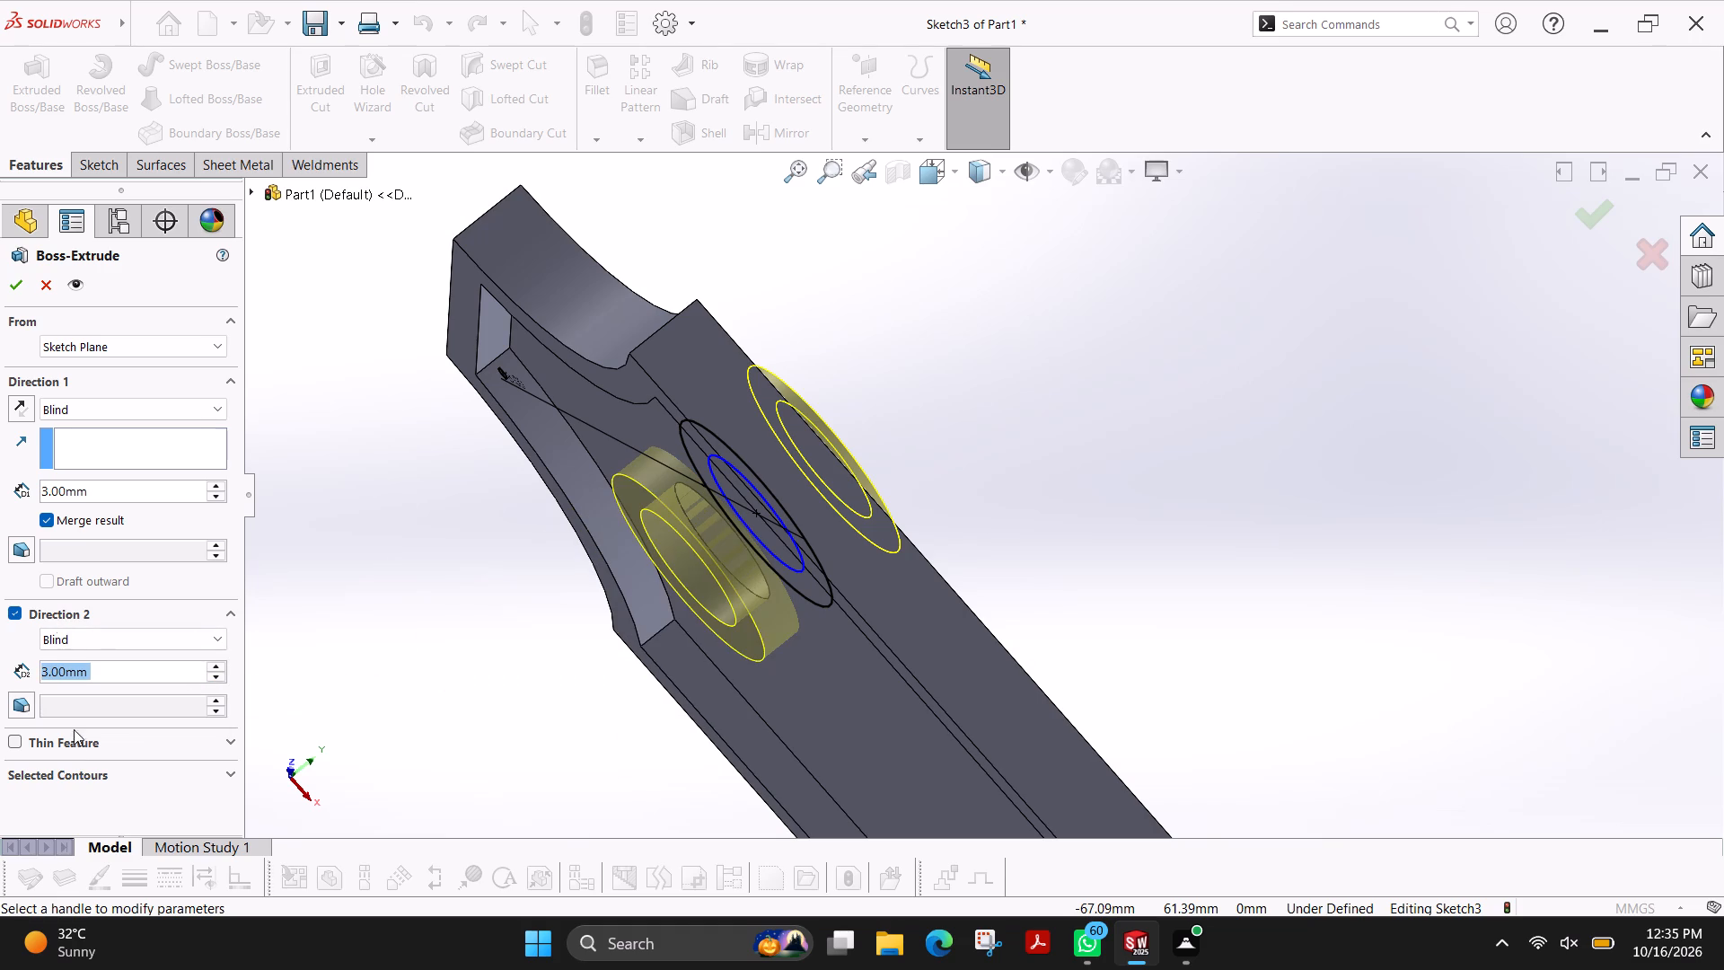
Complete the ring Boss-Extrude with 3 mm depths in both directions.
click(9, 289)
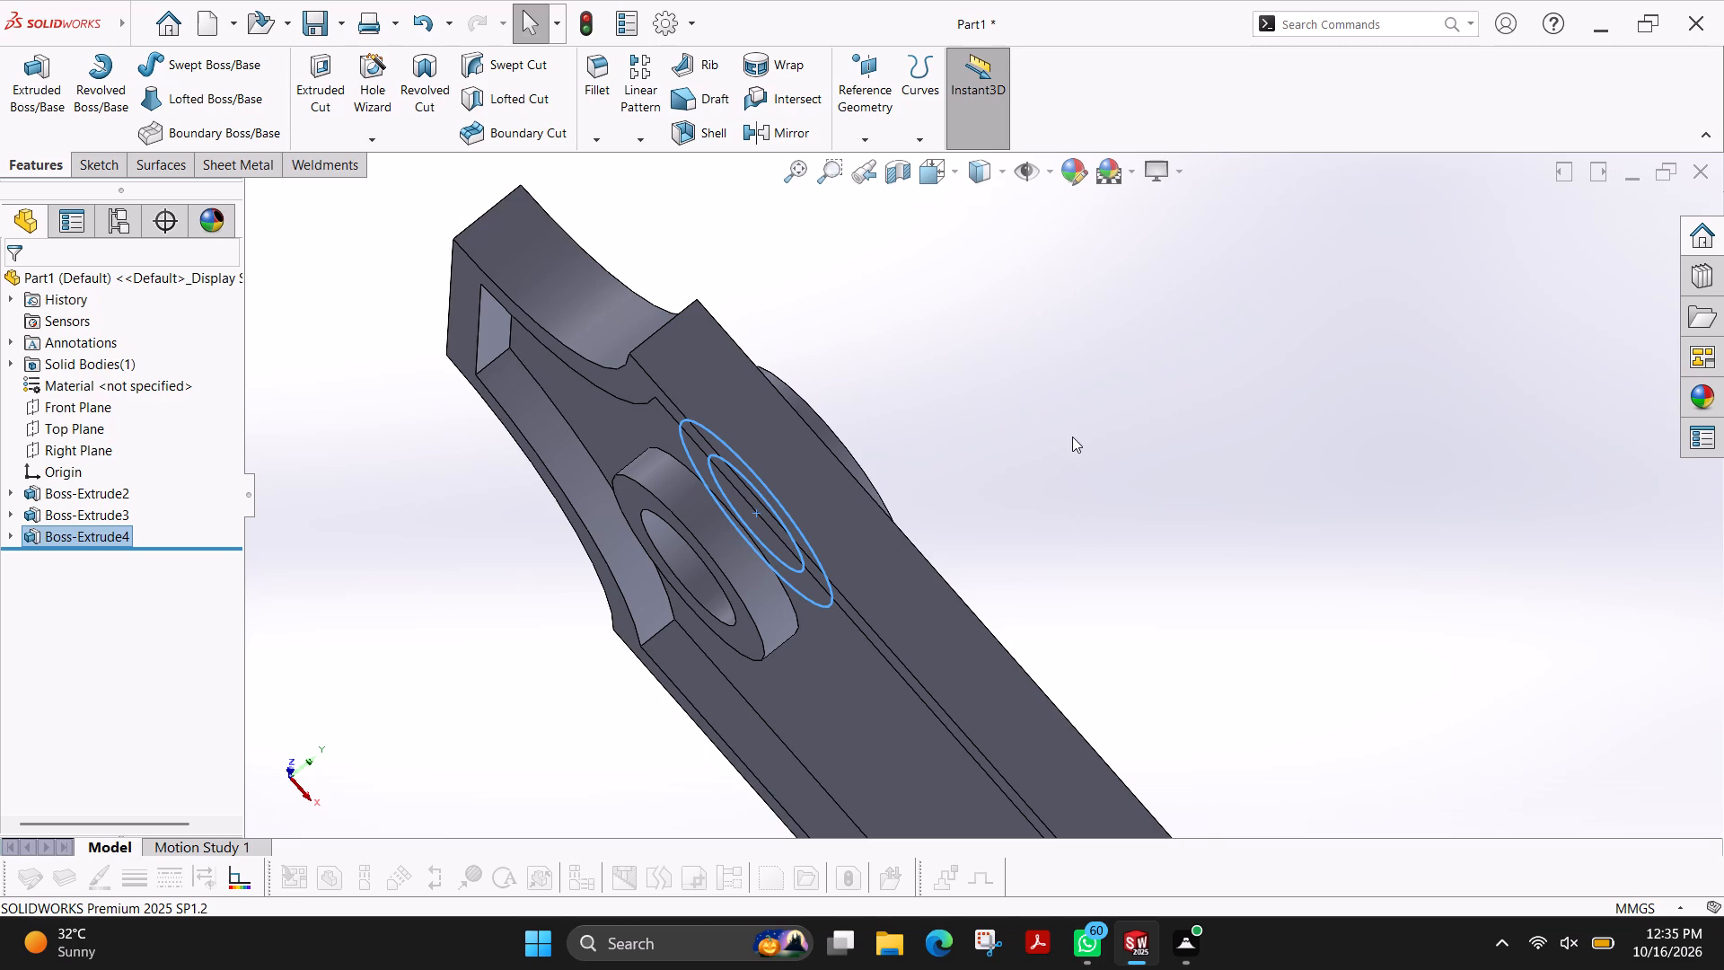
key(Escape)
Edit the ring boss extrusion, setting the Direction 1 depth to 0.75 mm and the Direction 2 depth to 2.25 mm.
ctrl+shift+middle_drag(1040, 507, 1034, 516)
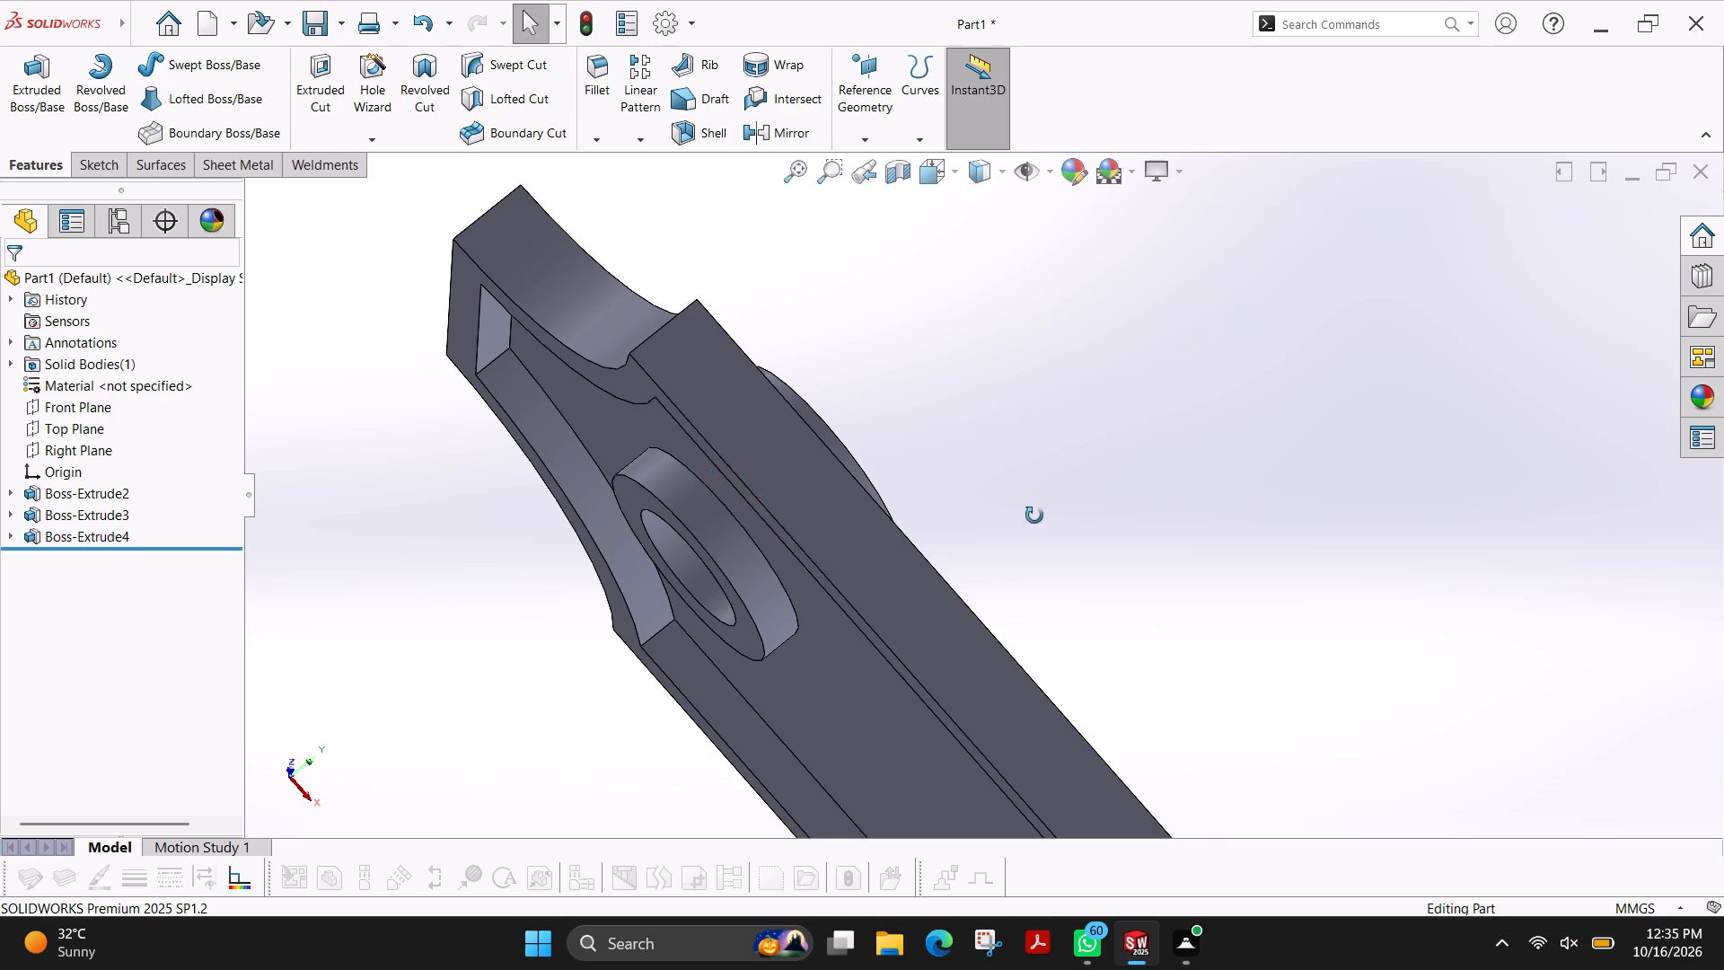
ctrl+shift+middle_drag(1034, 516, 1036, 529)
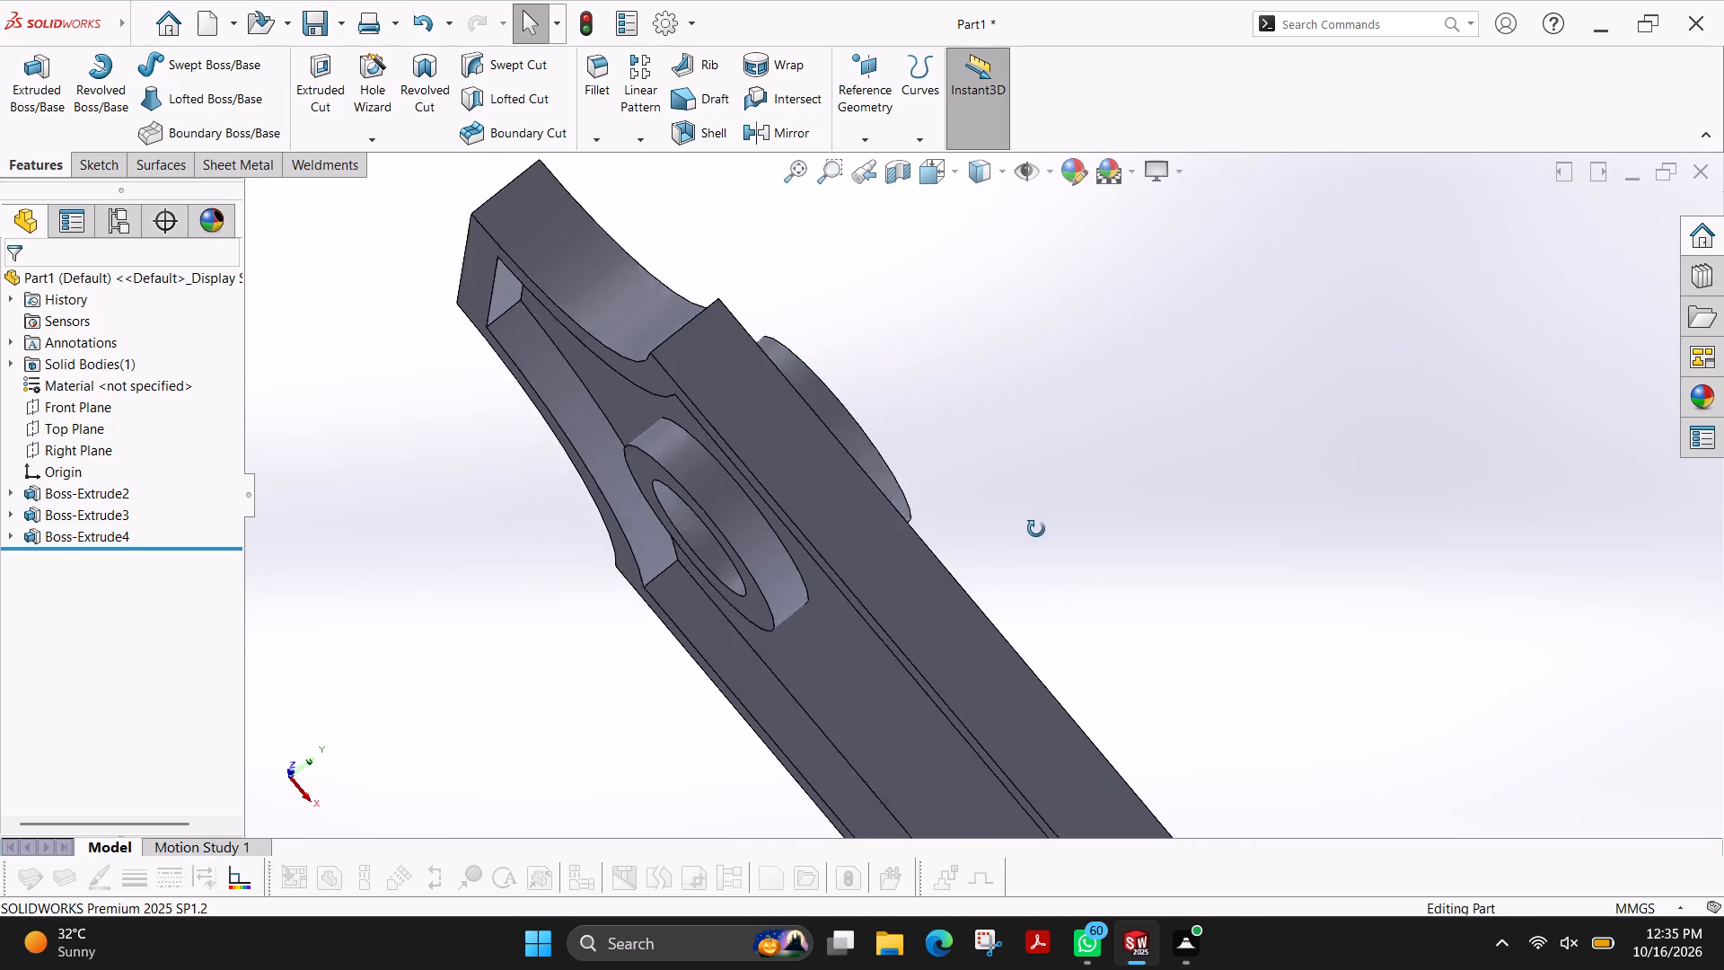
ctrl+shift+middle_drag(1036, 529, 1021, 542)
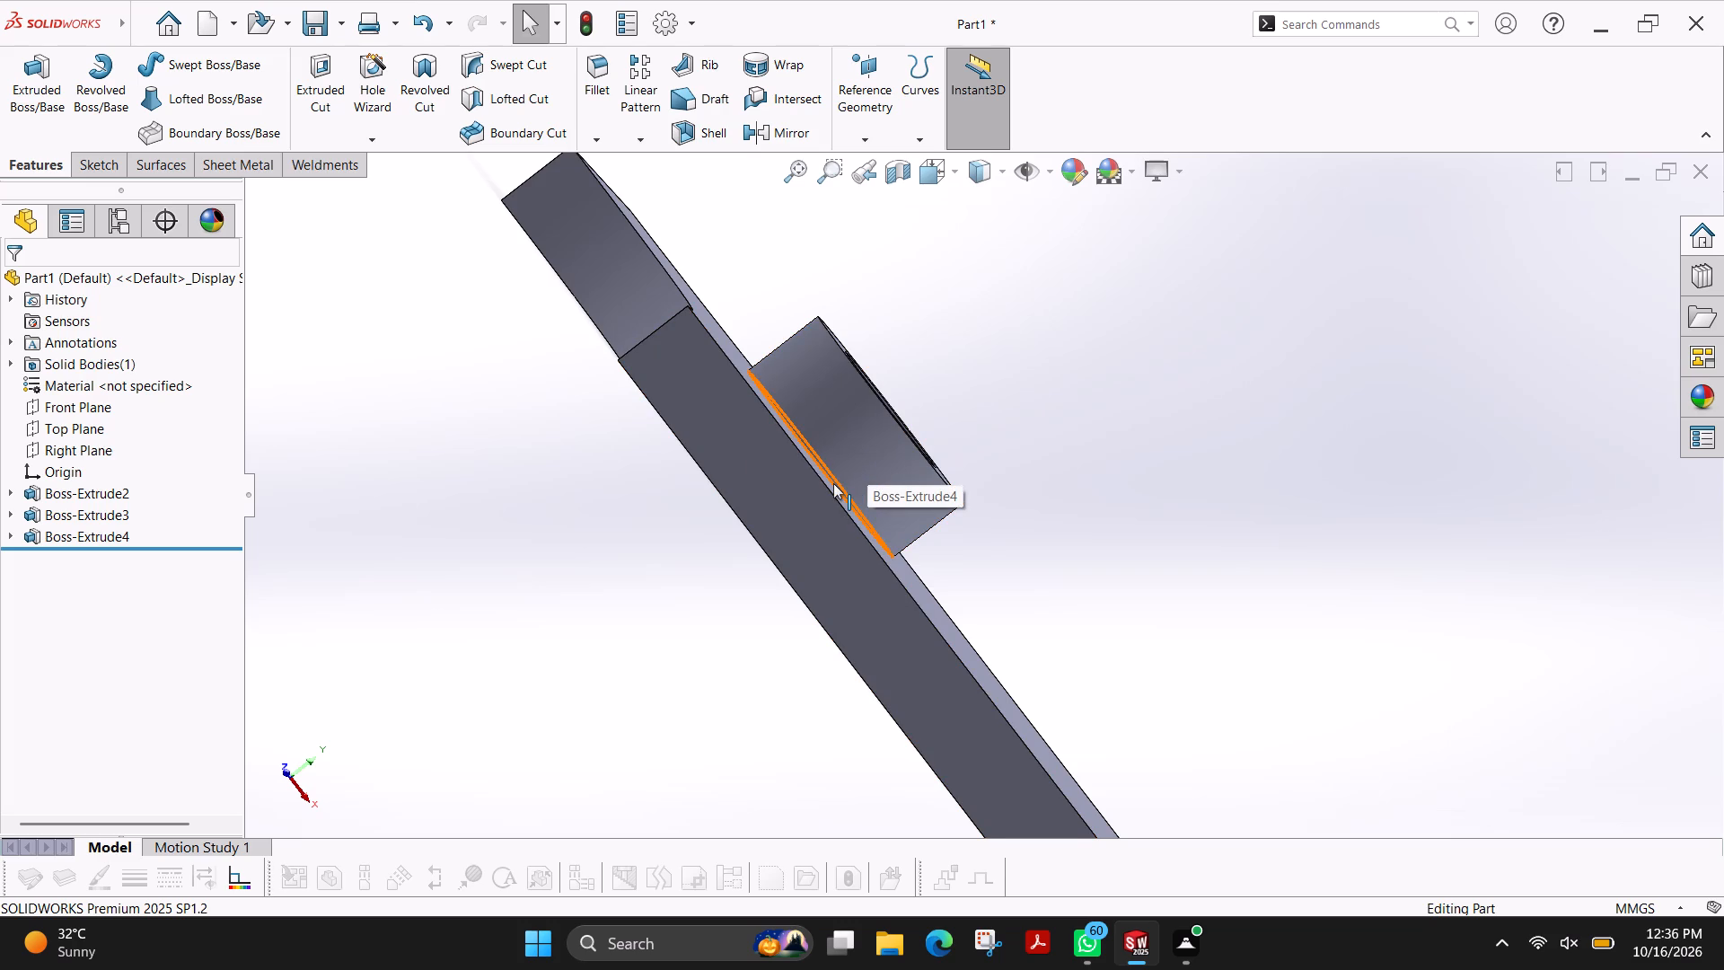
click(869, 457)
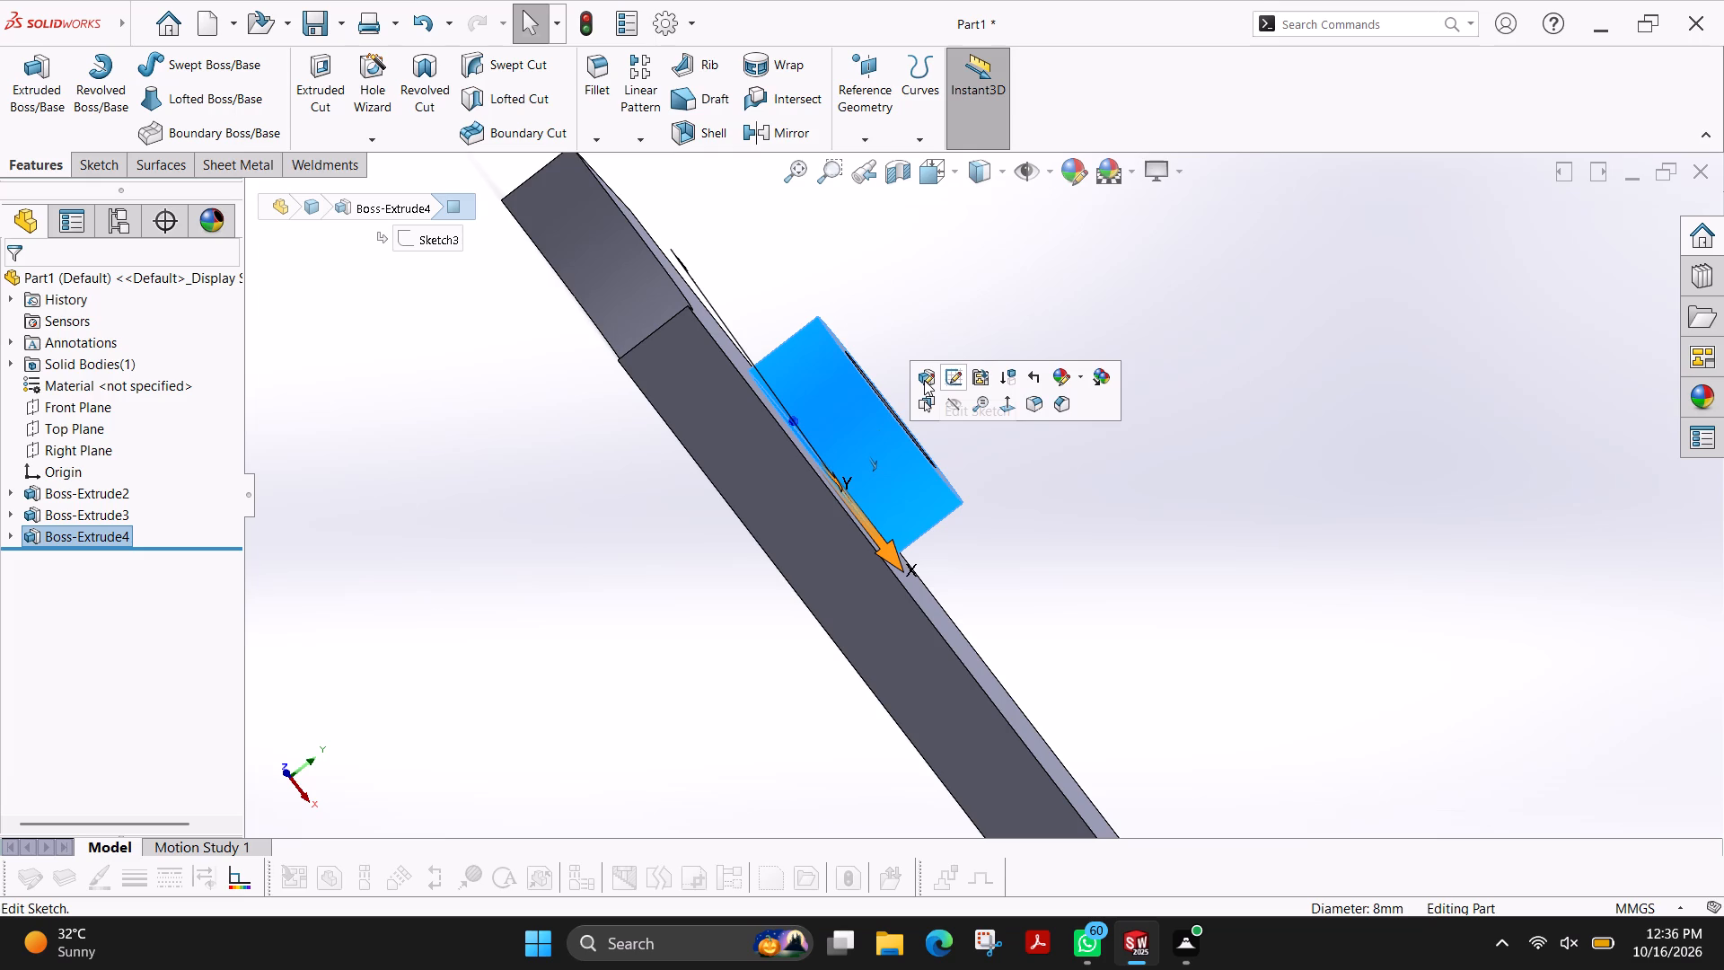
click(924, 380)
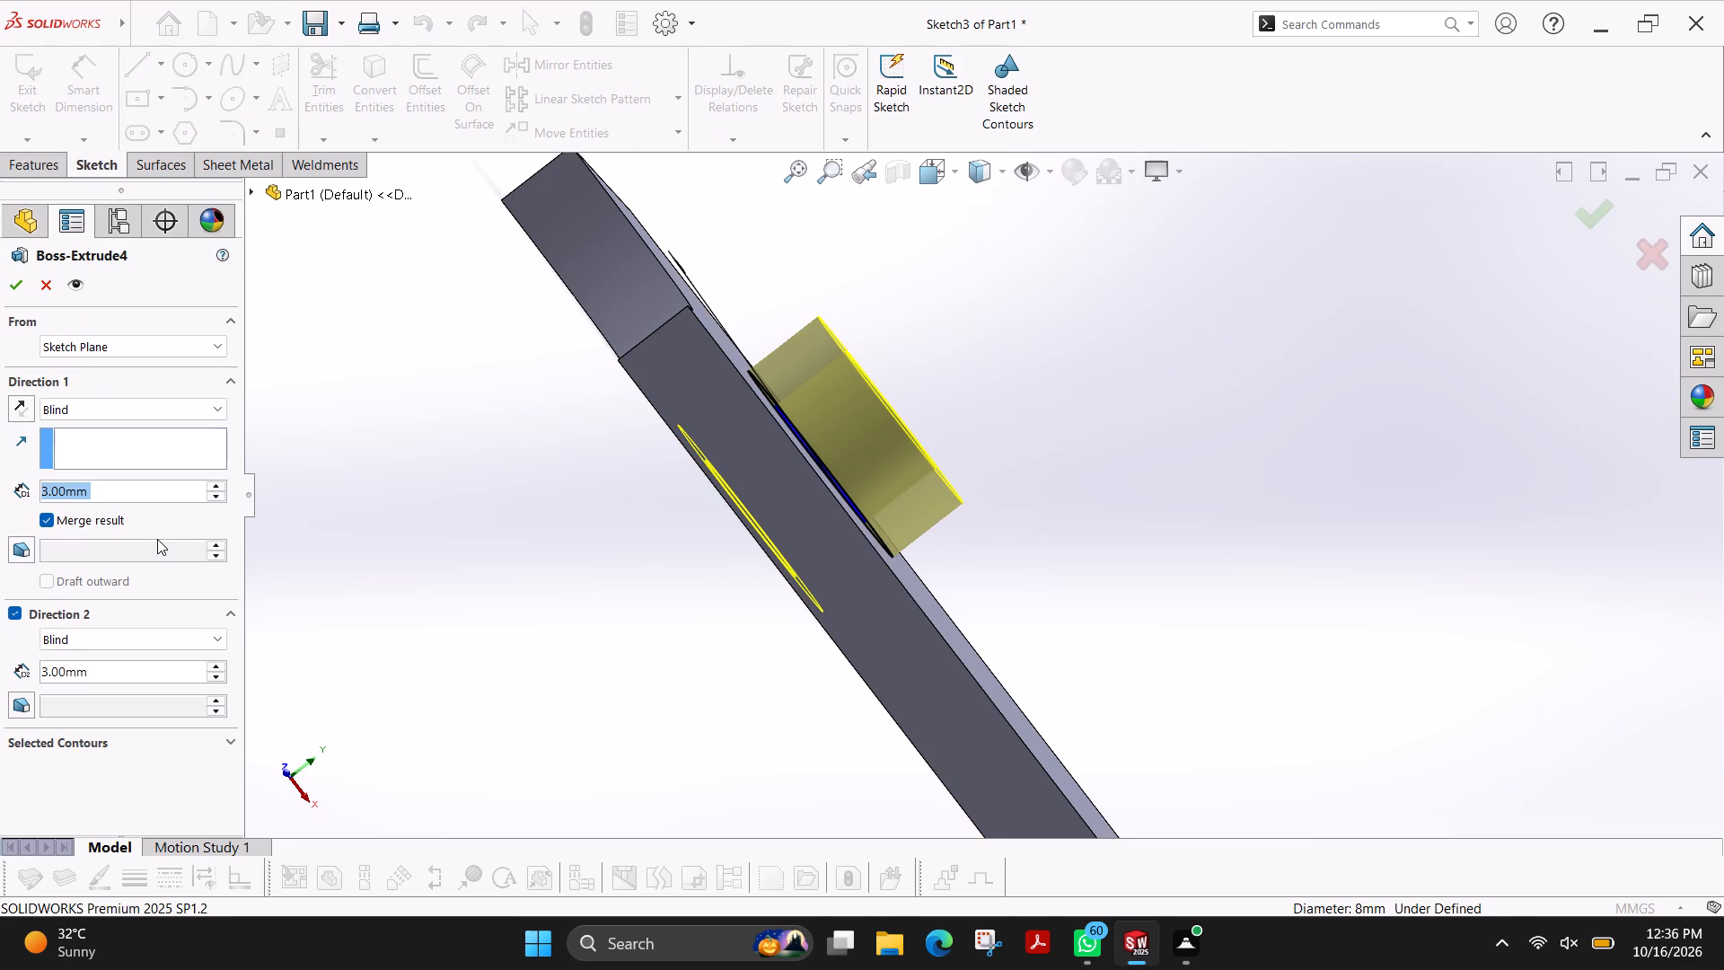
text(0.75)
key(Return)
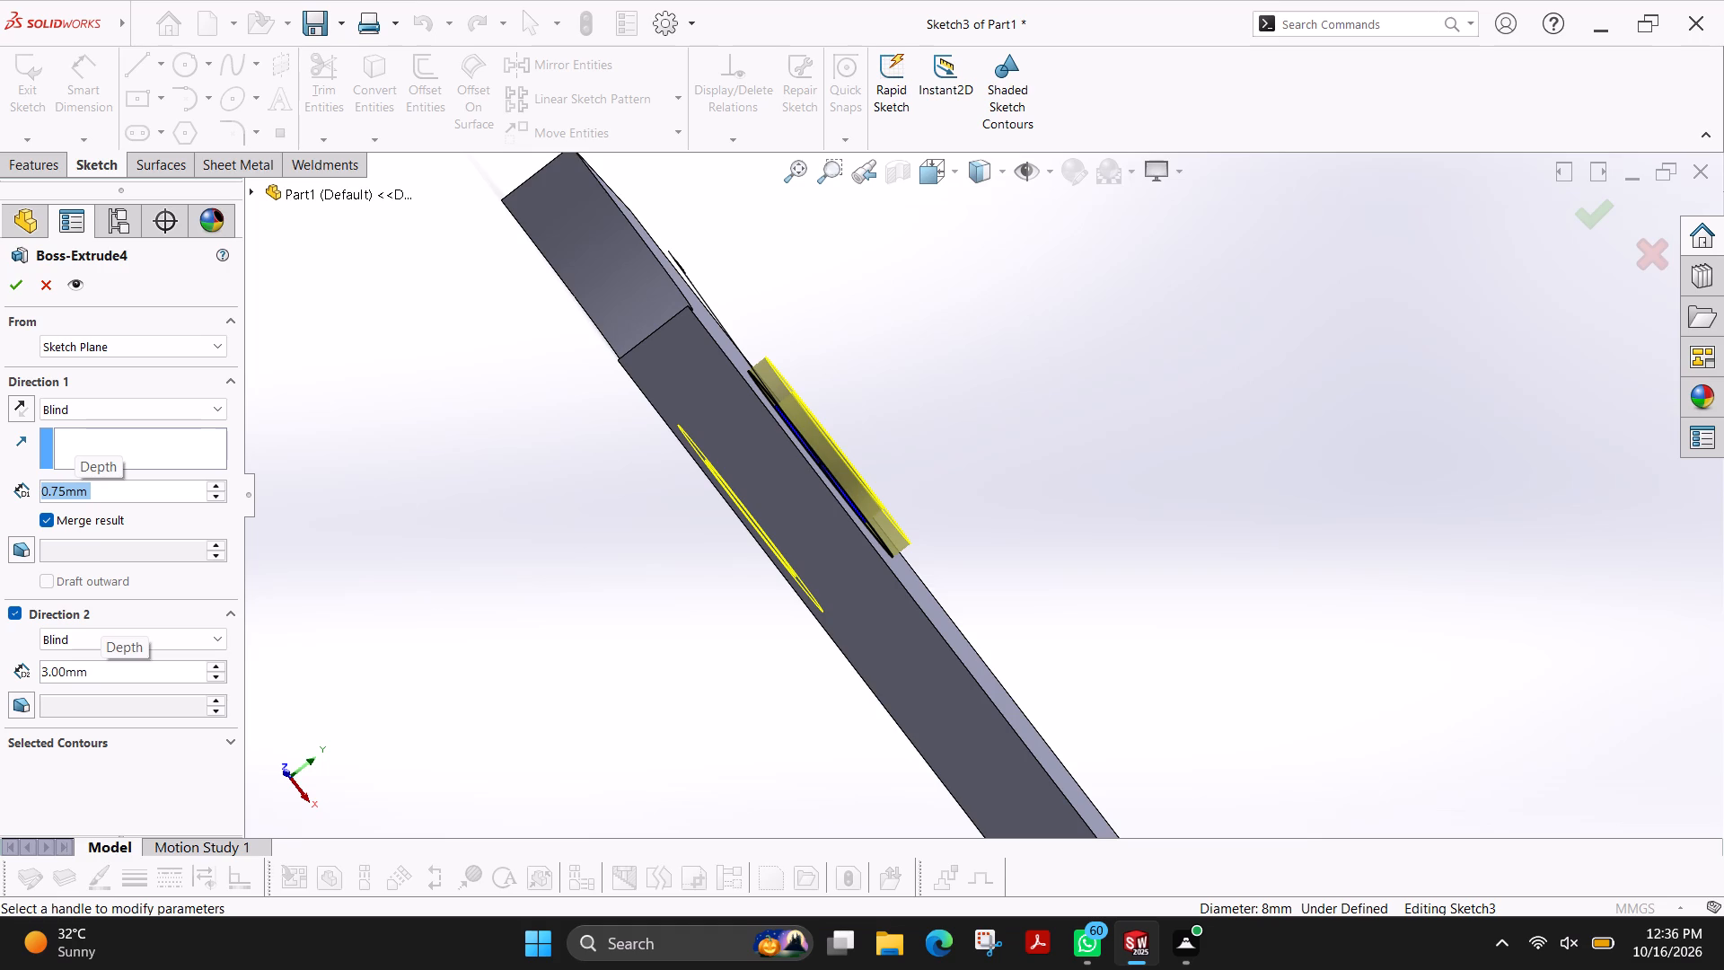
click(92, 668)
click(92, 668)
double_click(92, 668)
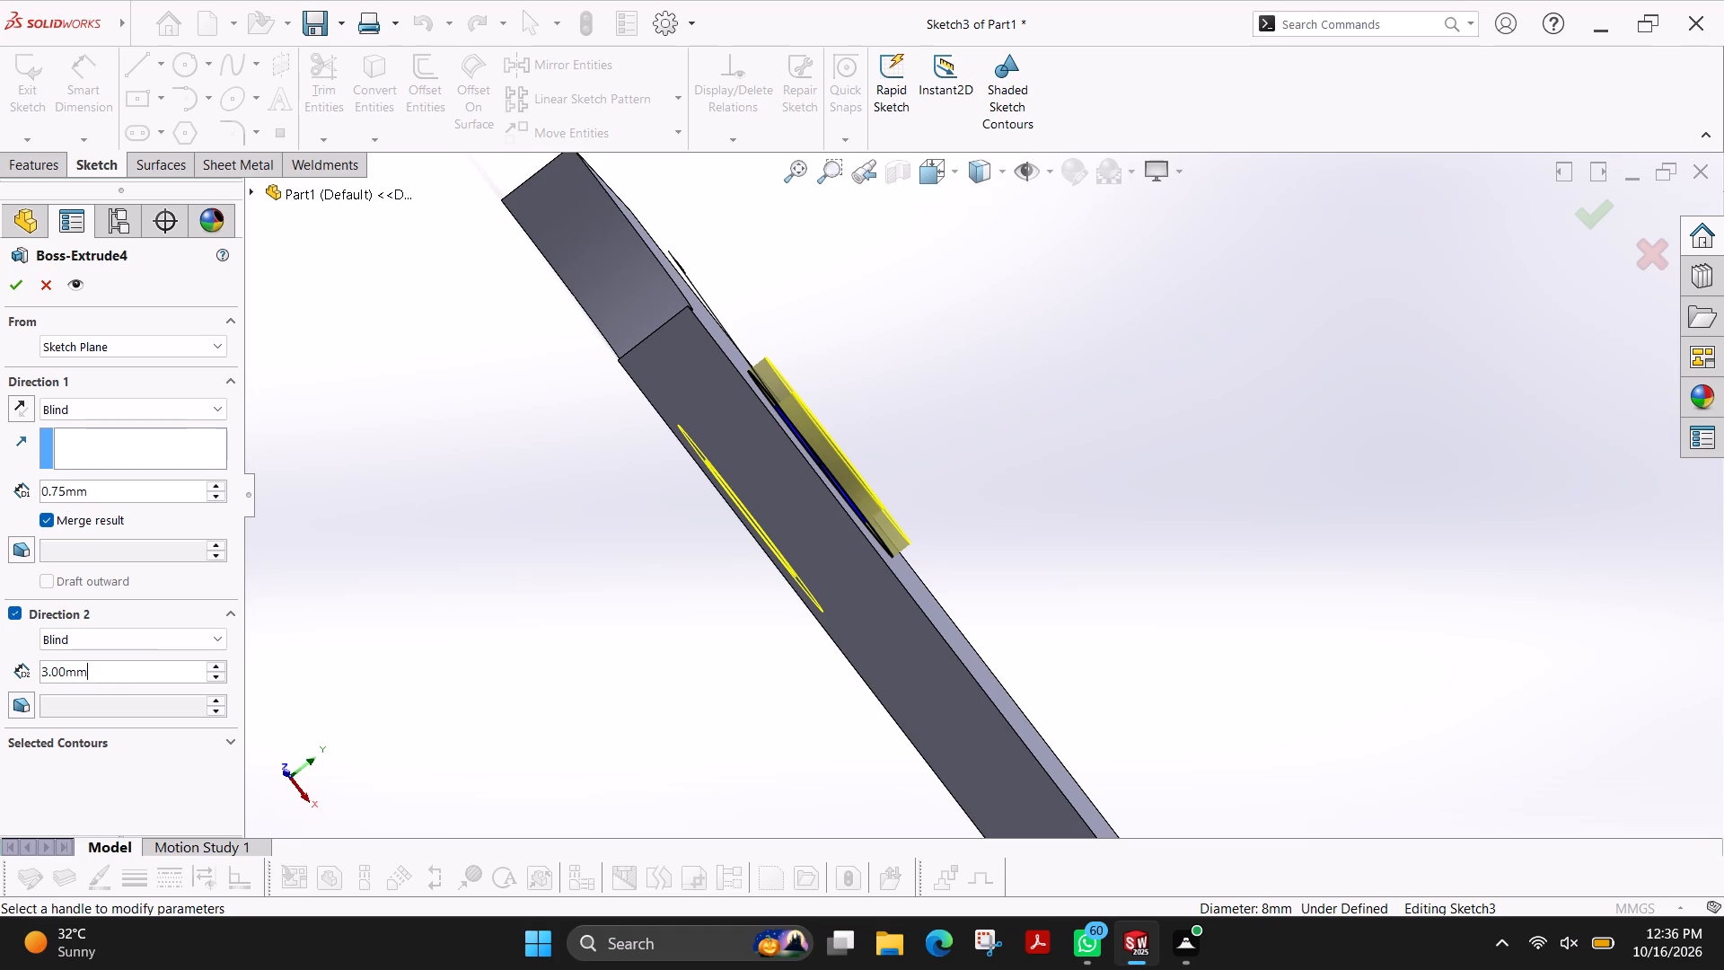
text(2.25)
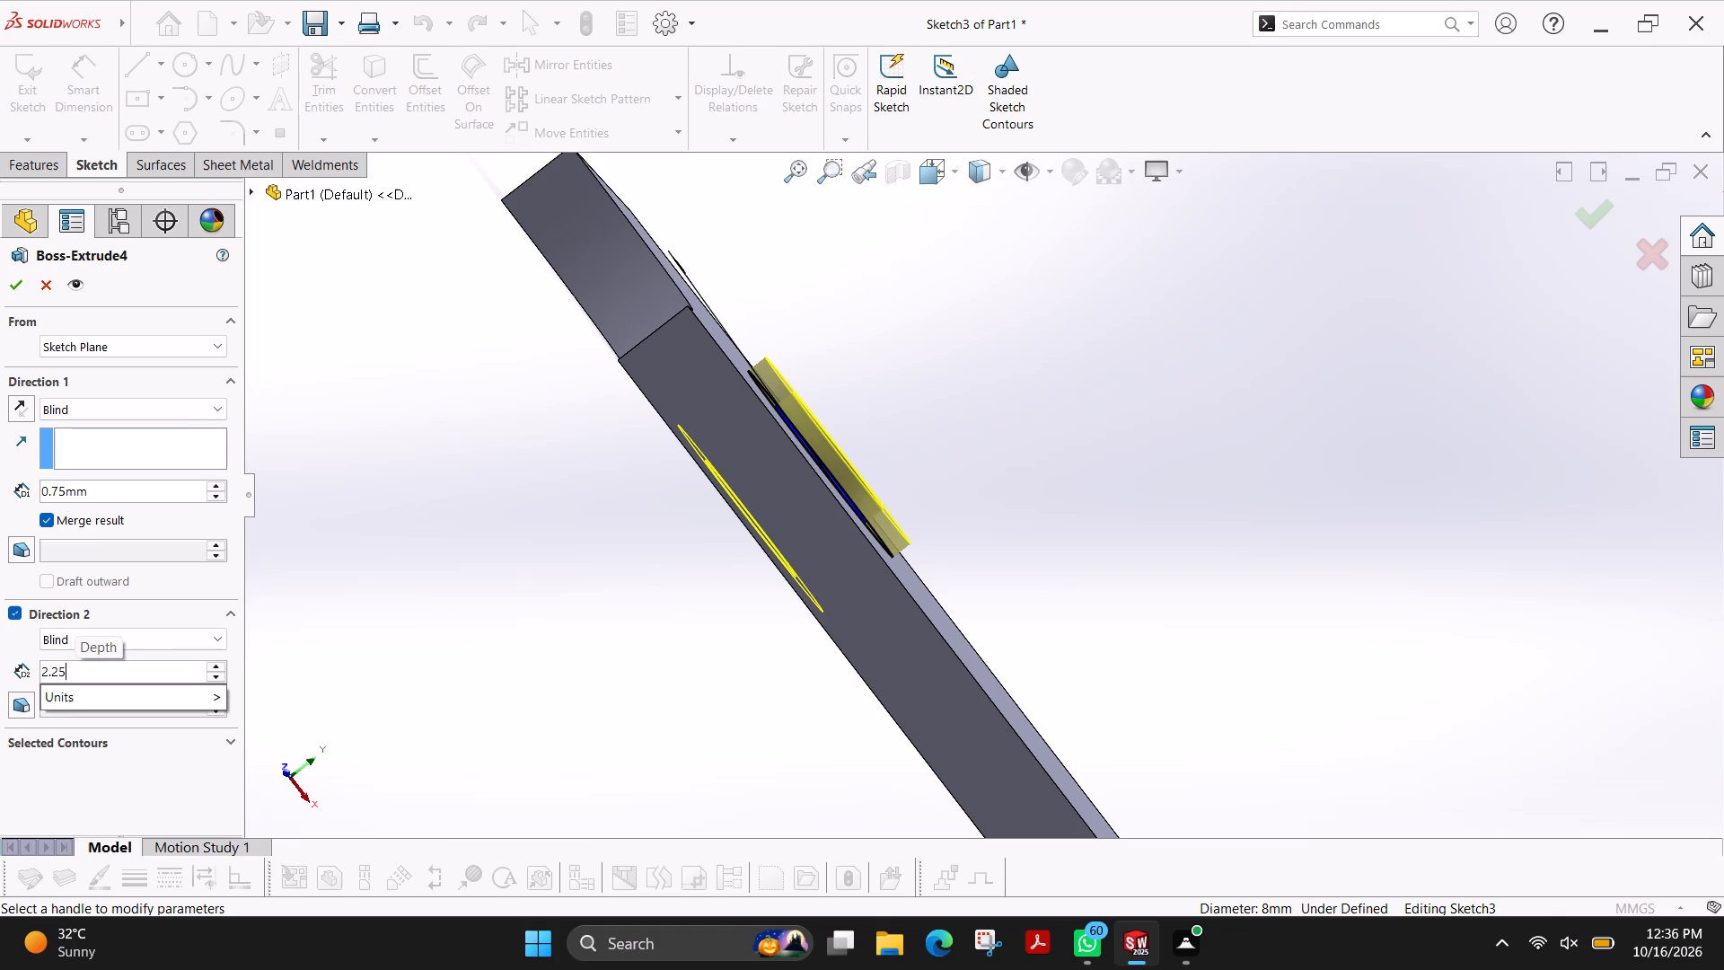
key(Return)
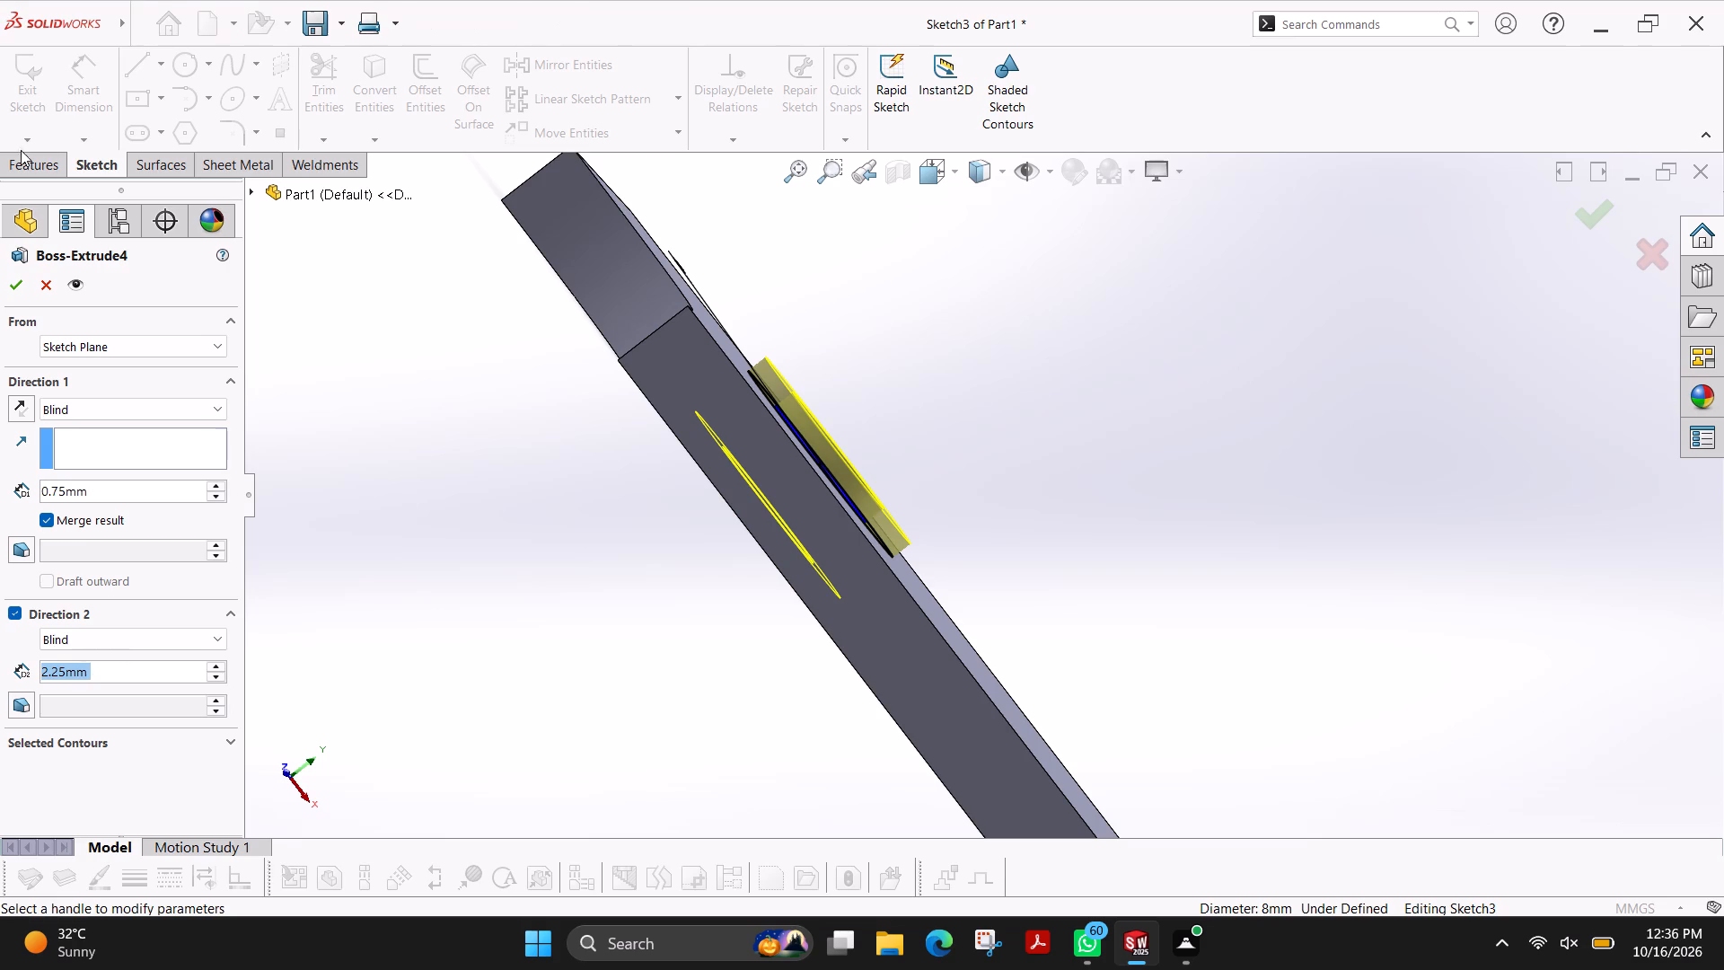
click(8, 280)
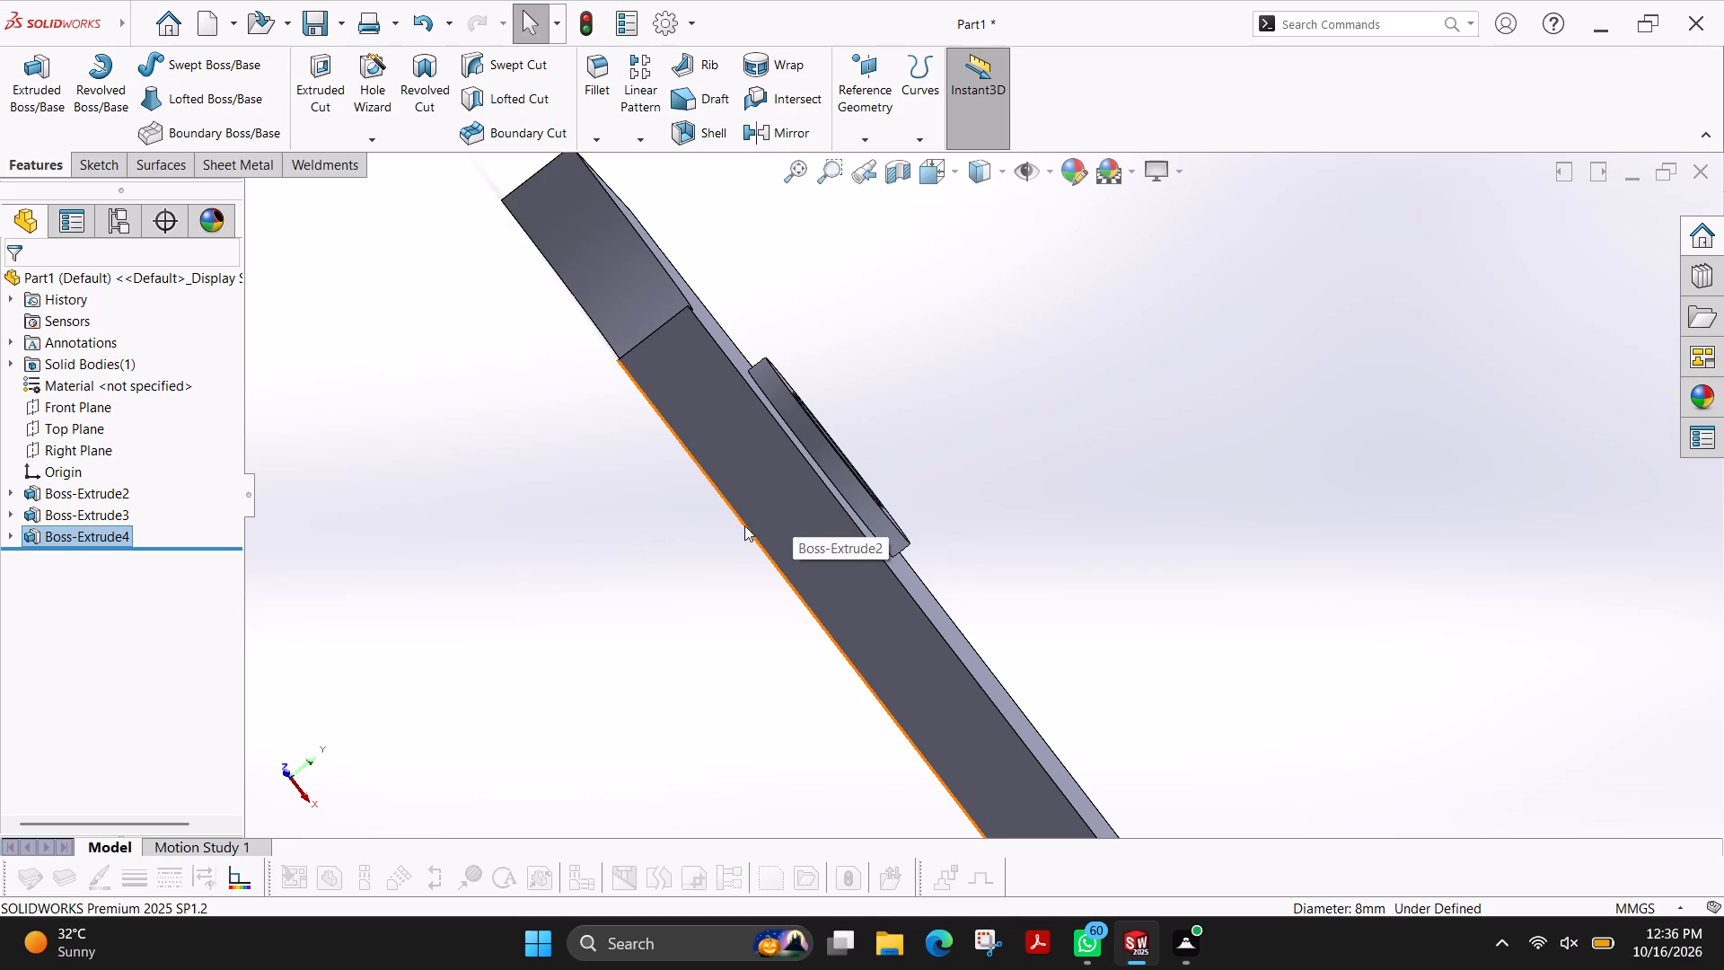
Create a planar section view on the Front Plane and inspect the cut through the ring boss.
ctrl+shift+middle_drag(1069, 435, 1033, 464)
scroll(1066, 516, up, 6)
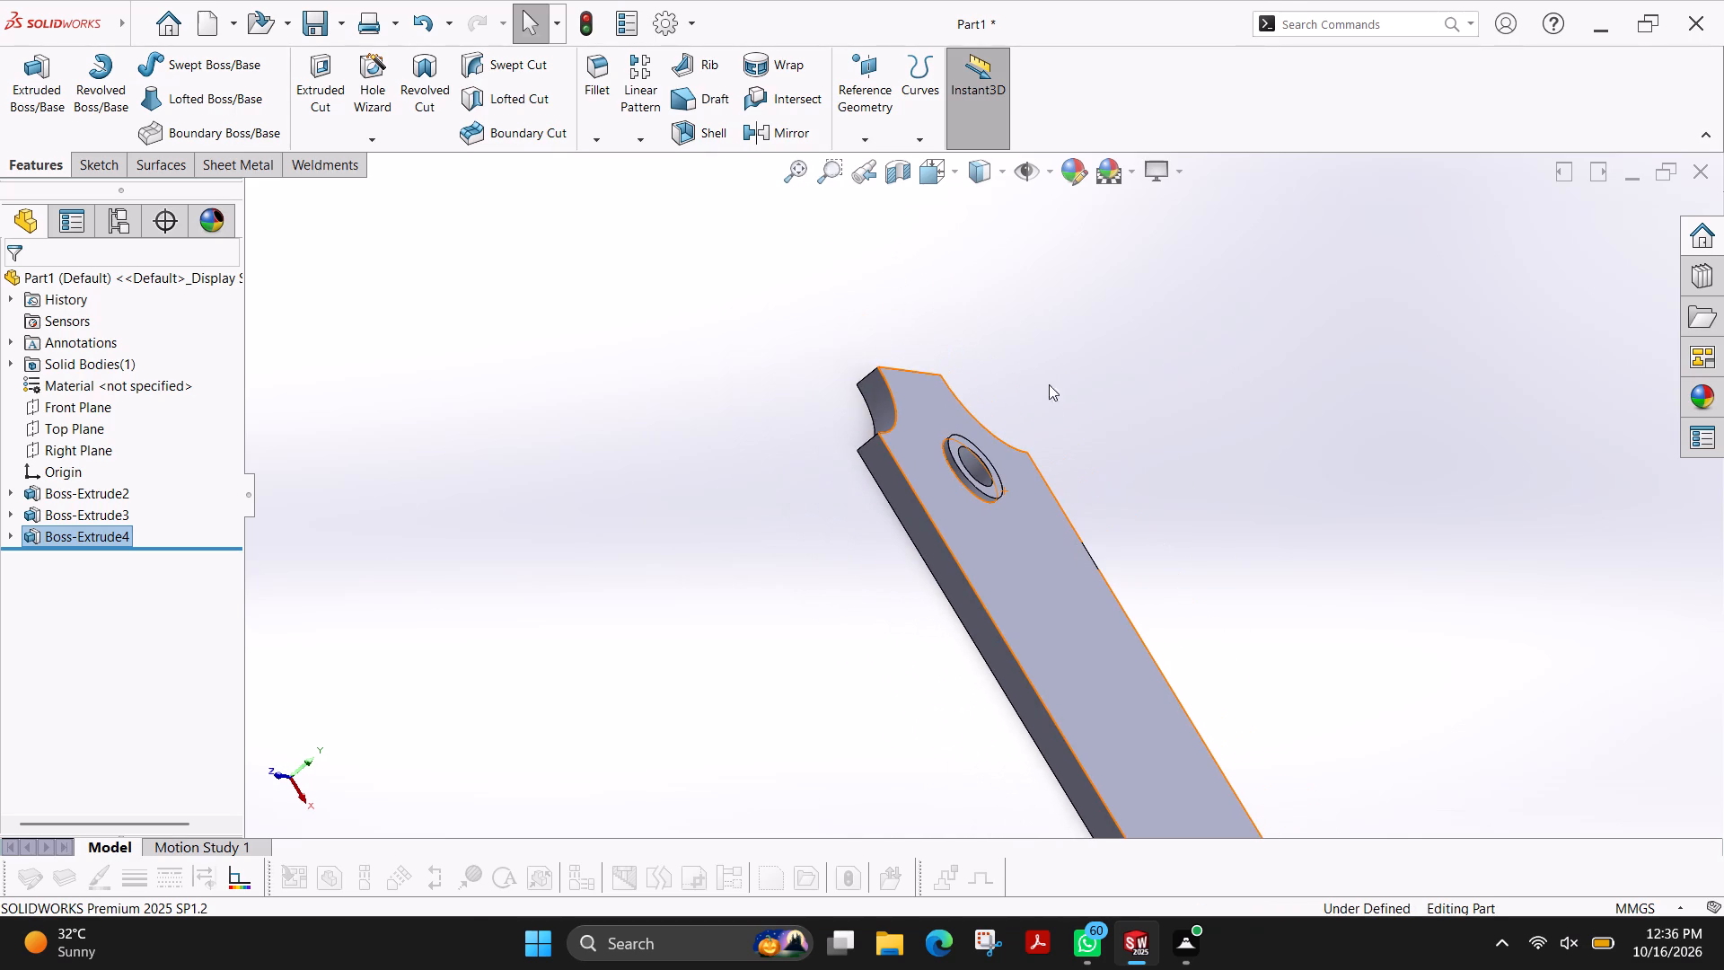
click(906, 181)
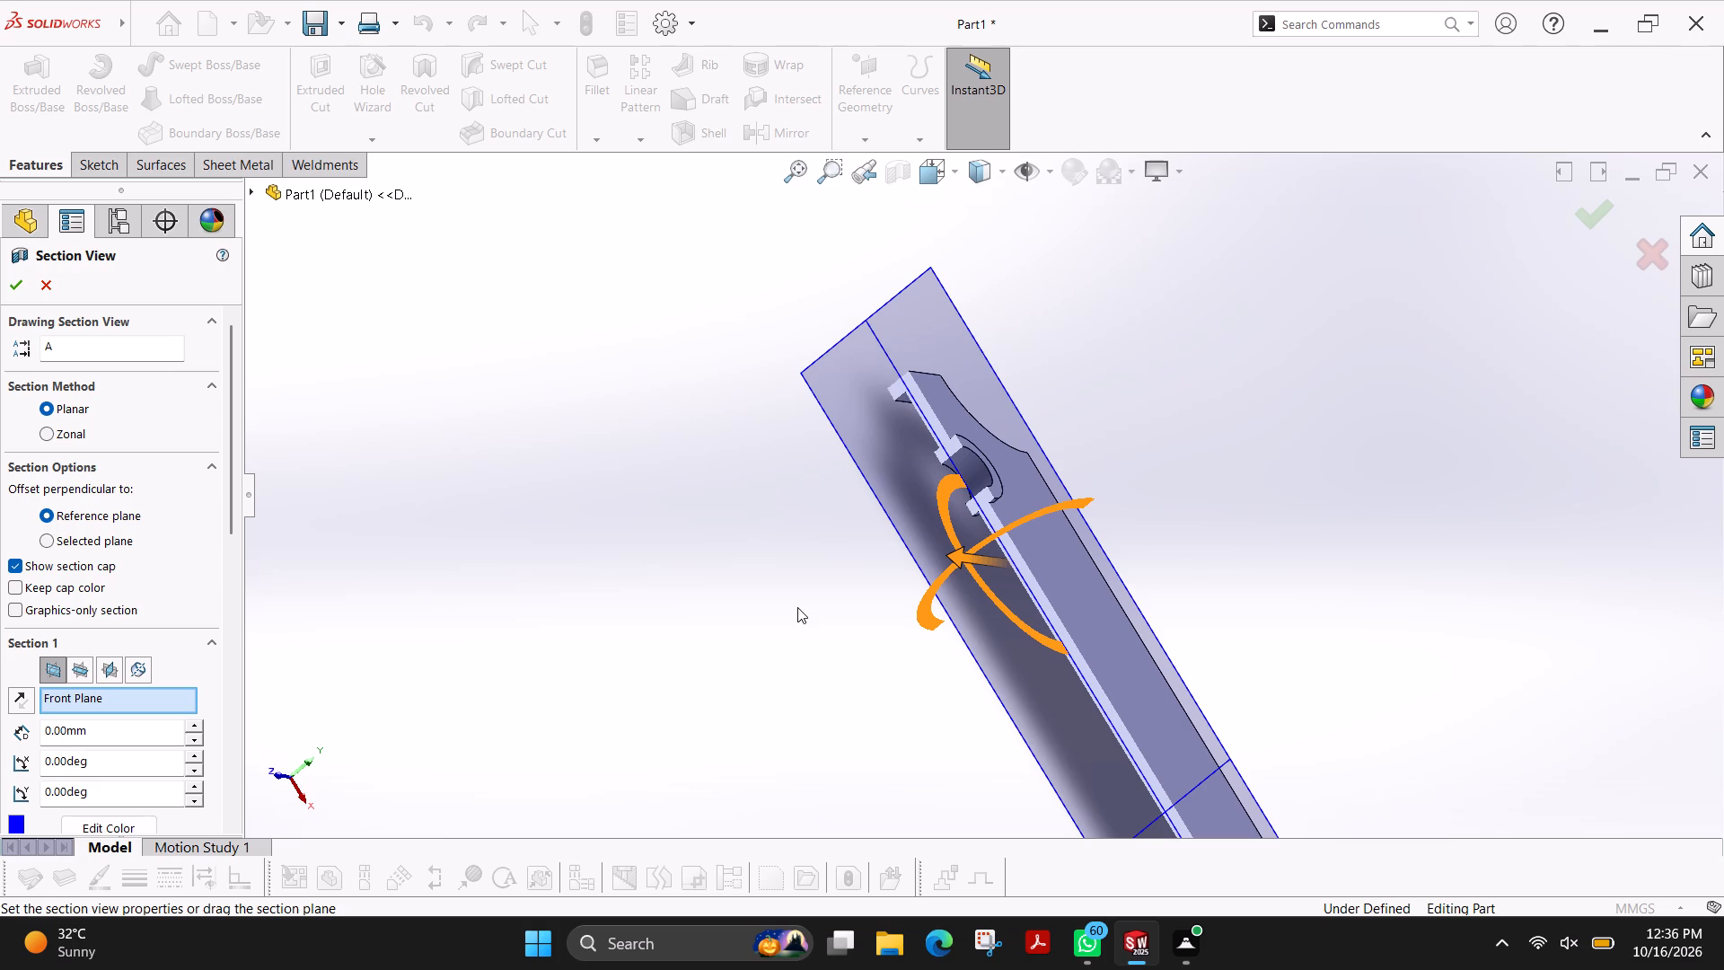
ctrl+shift+middle_drag(734, 493, 736, 583)
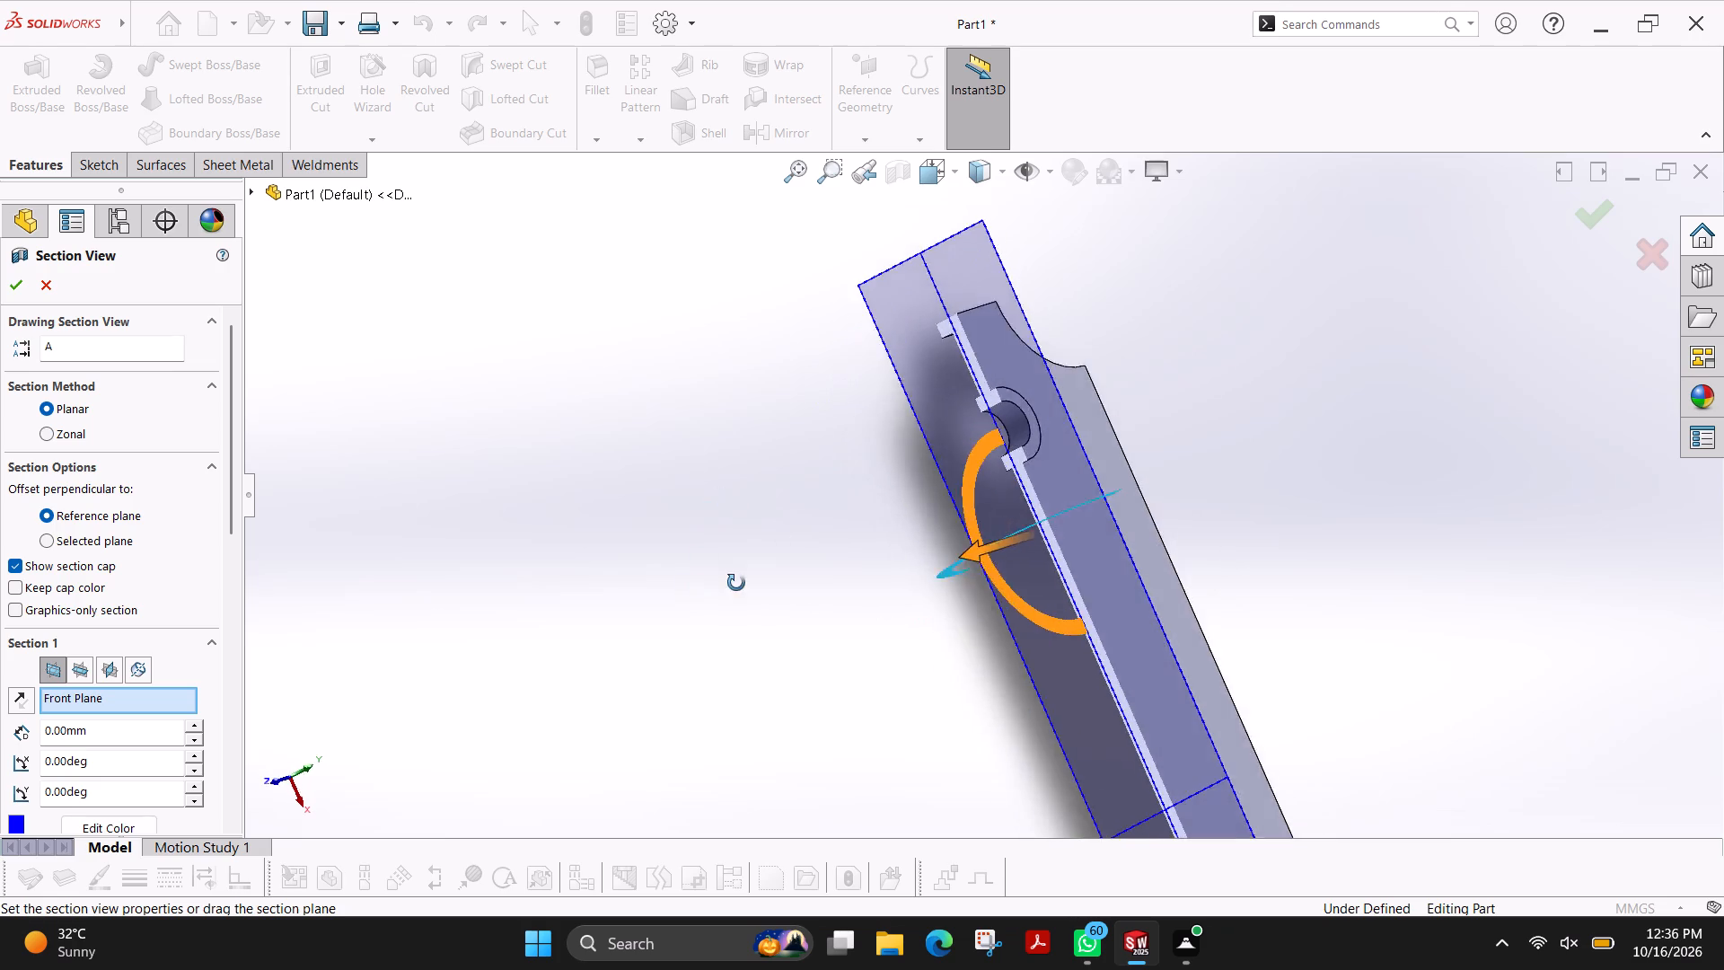
ctrl+shift+middle_drag(736, 583, 800, 630)
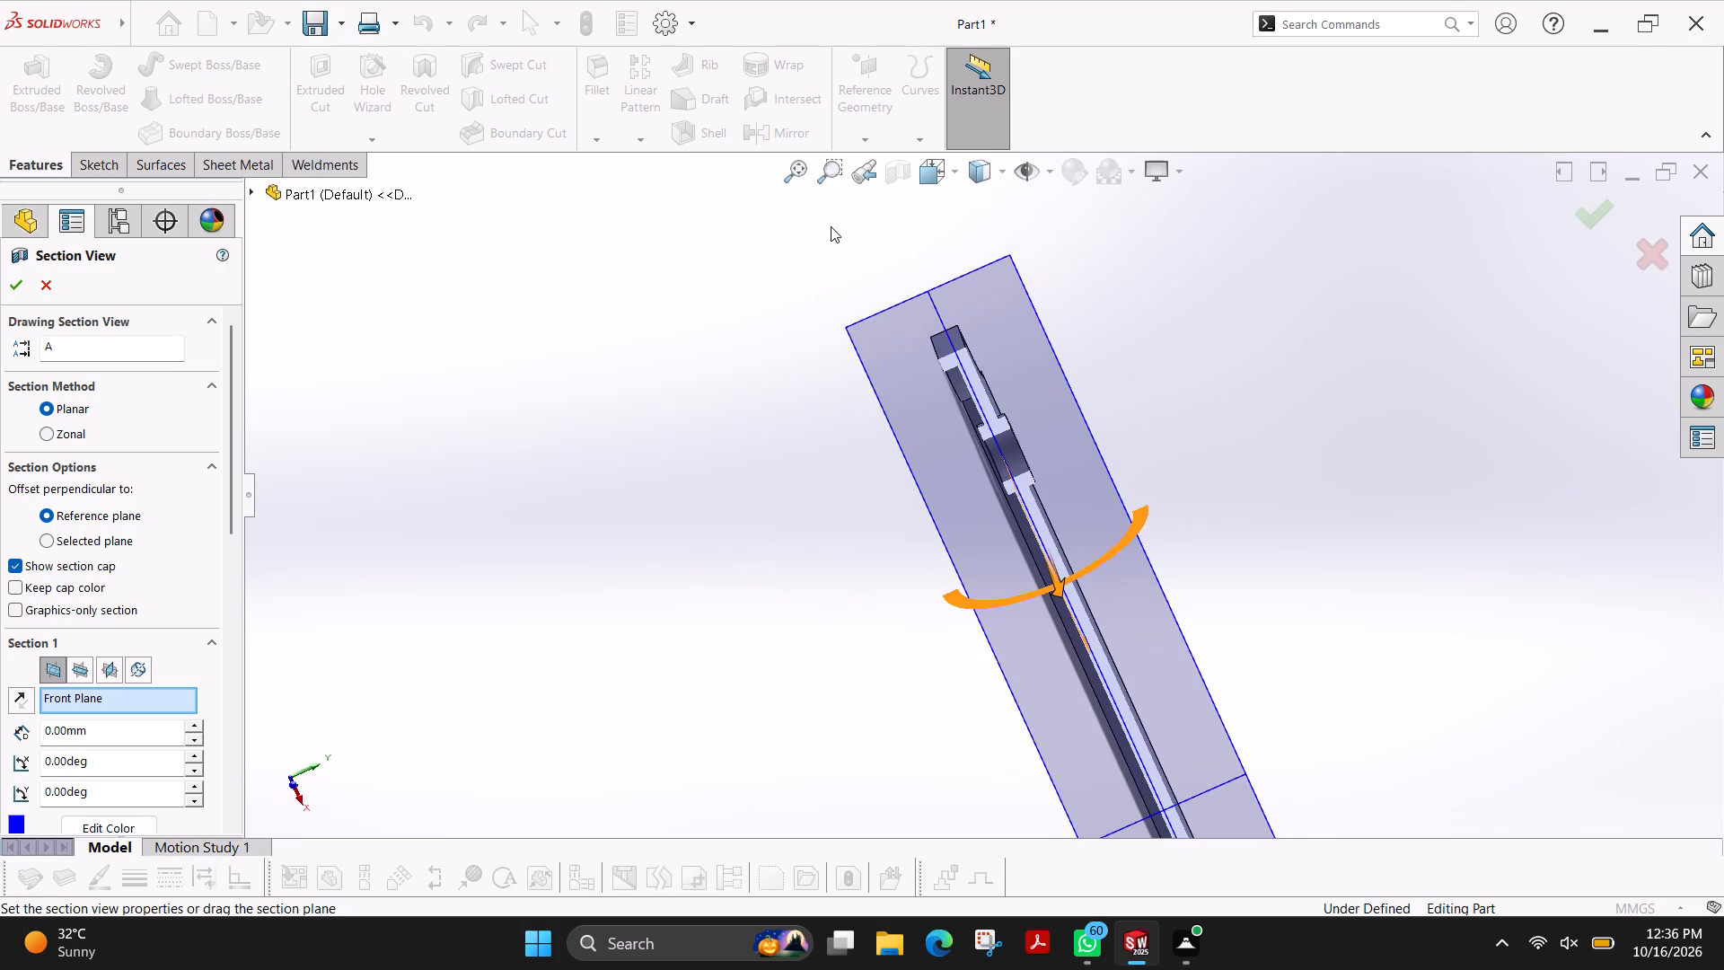
click(17, 285)
scroll(1224, 439, down, 2)
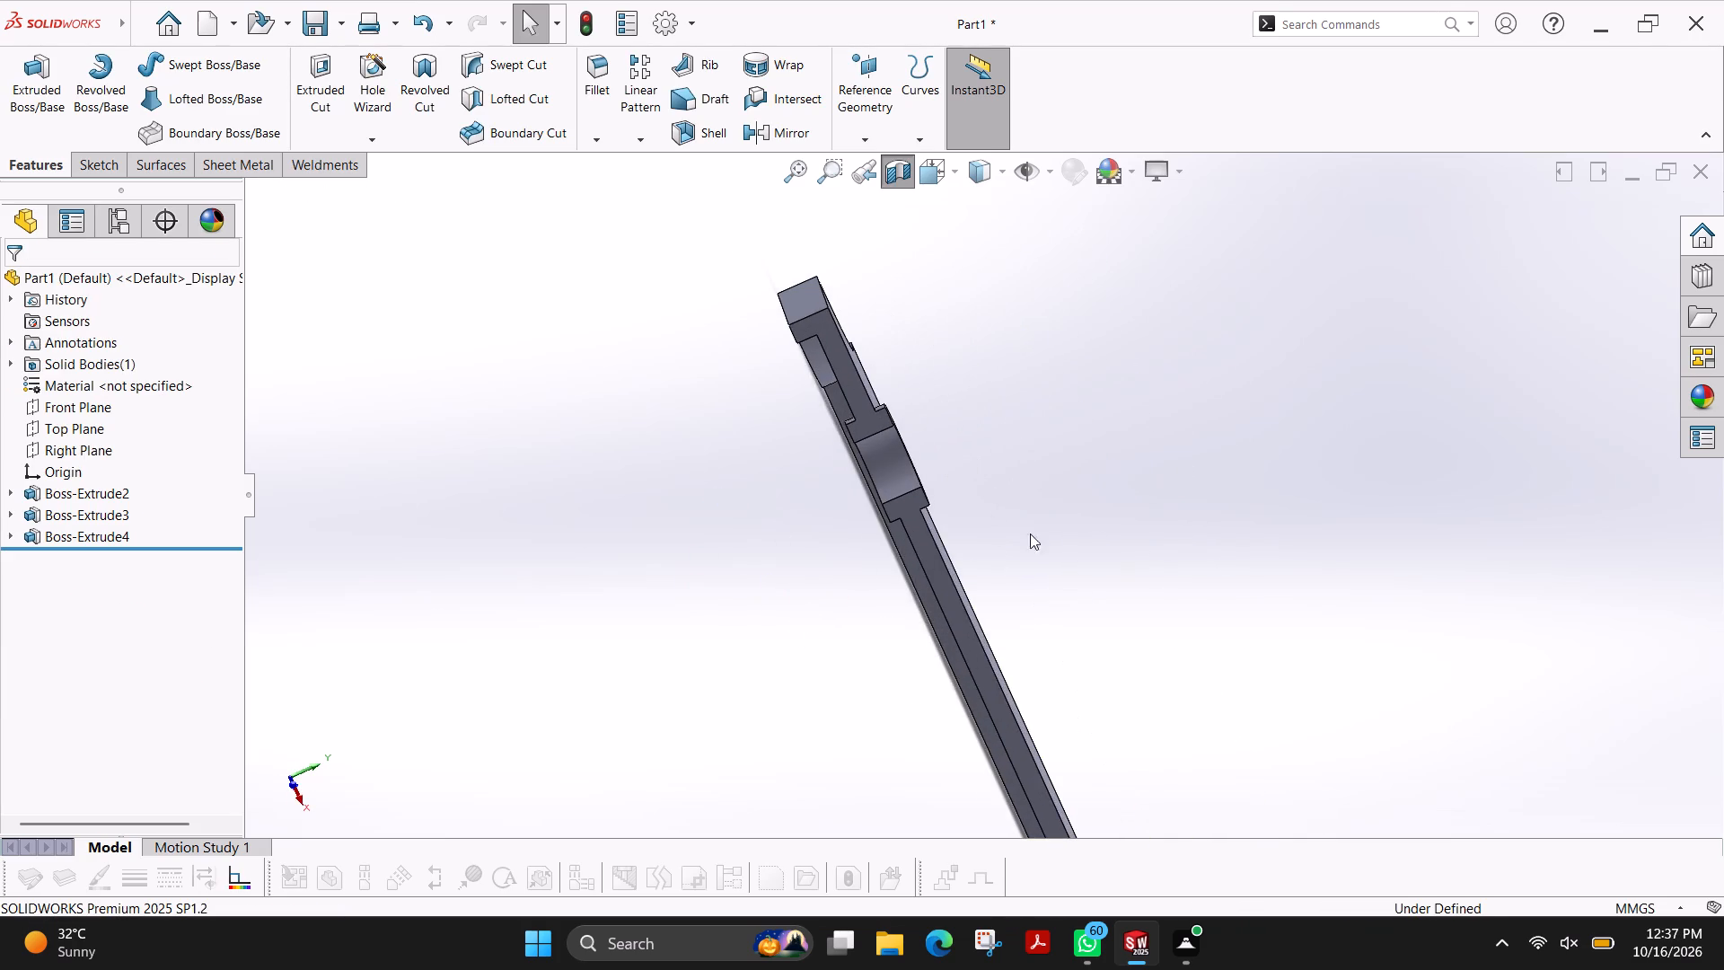
scroll(983, 554, down, 2)
scroll(831, 455, down, 1)
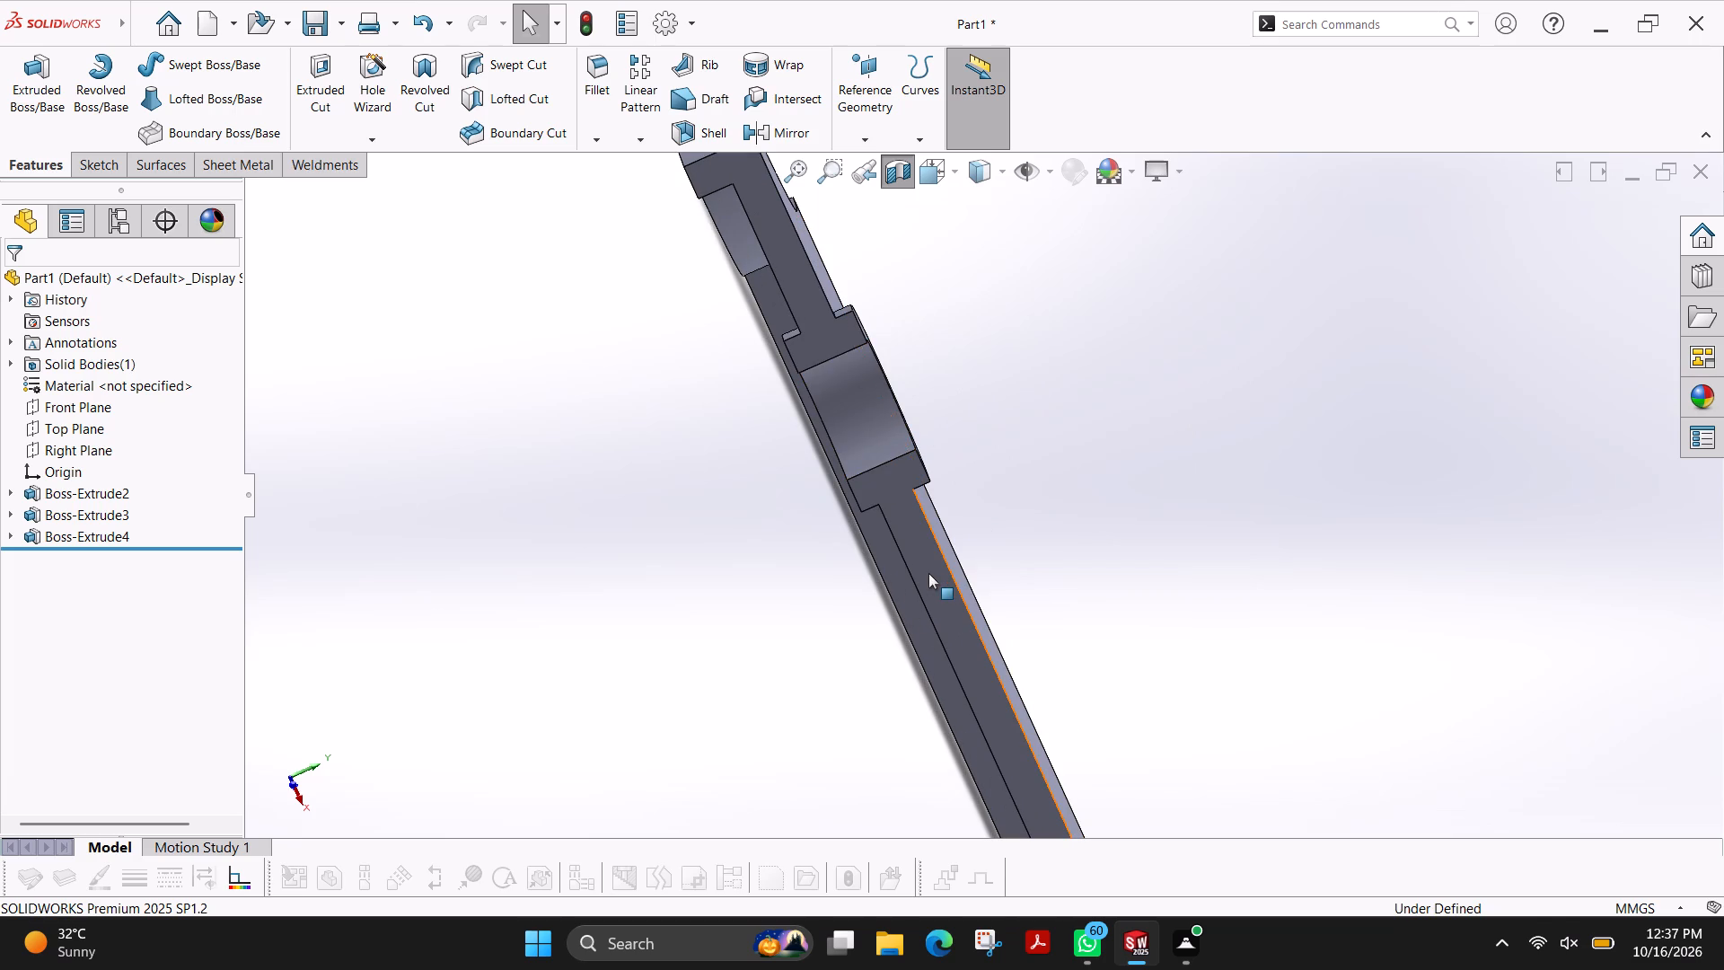
scroll(735, 295, up, 2)
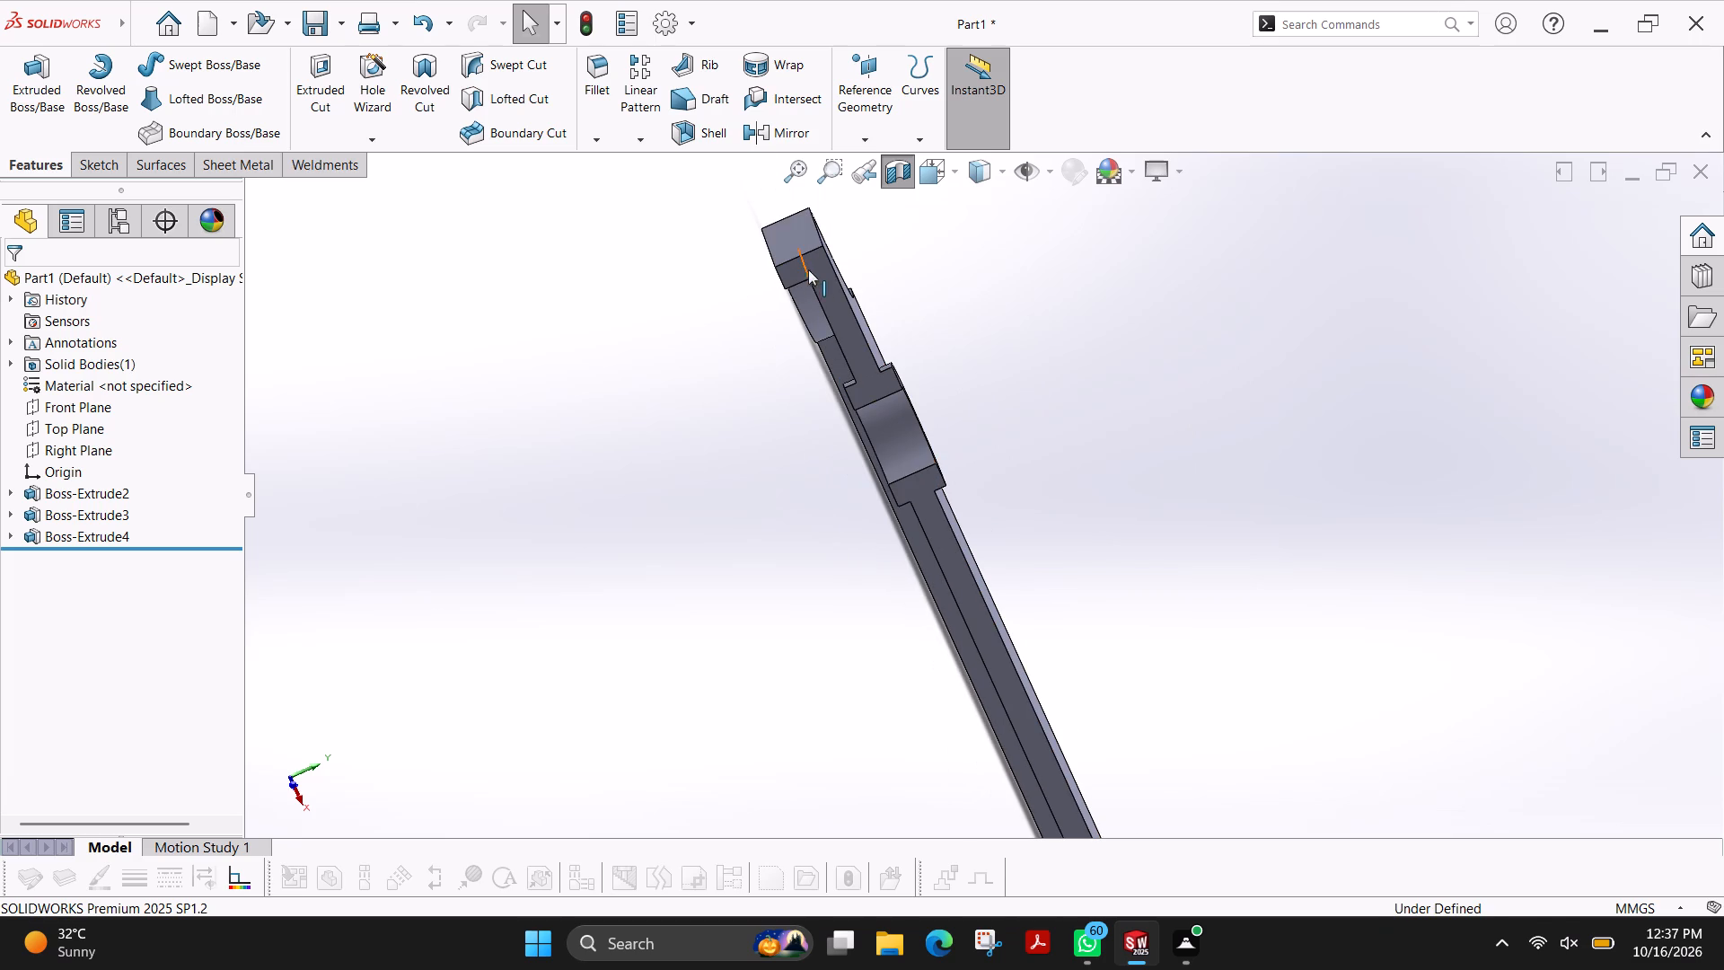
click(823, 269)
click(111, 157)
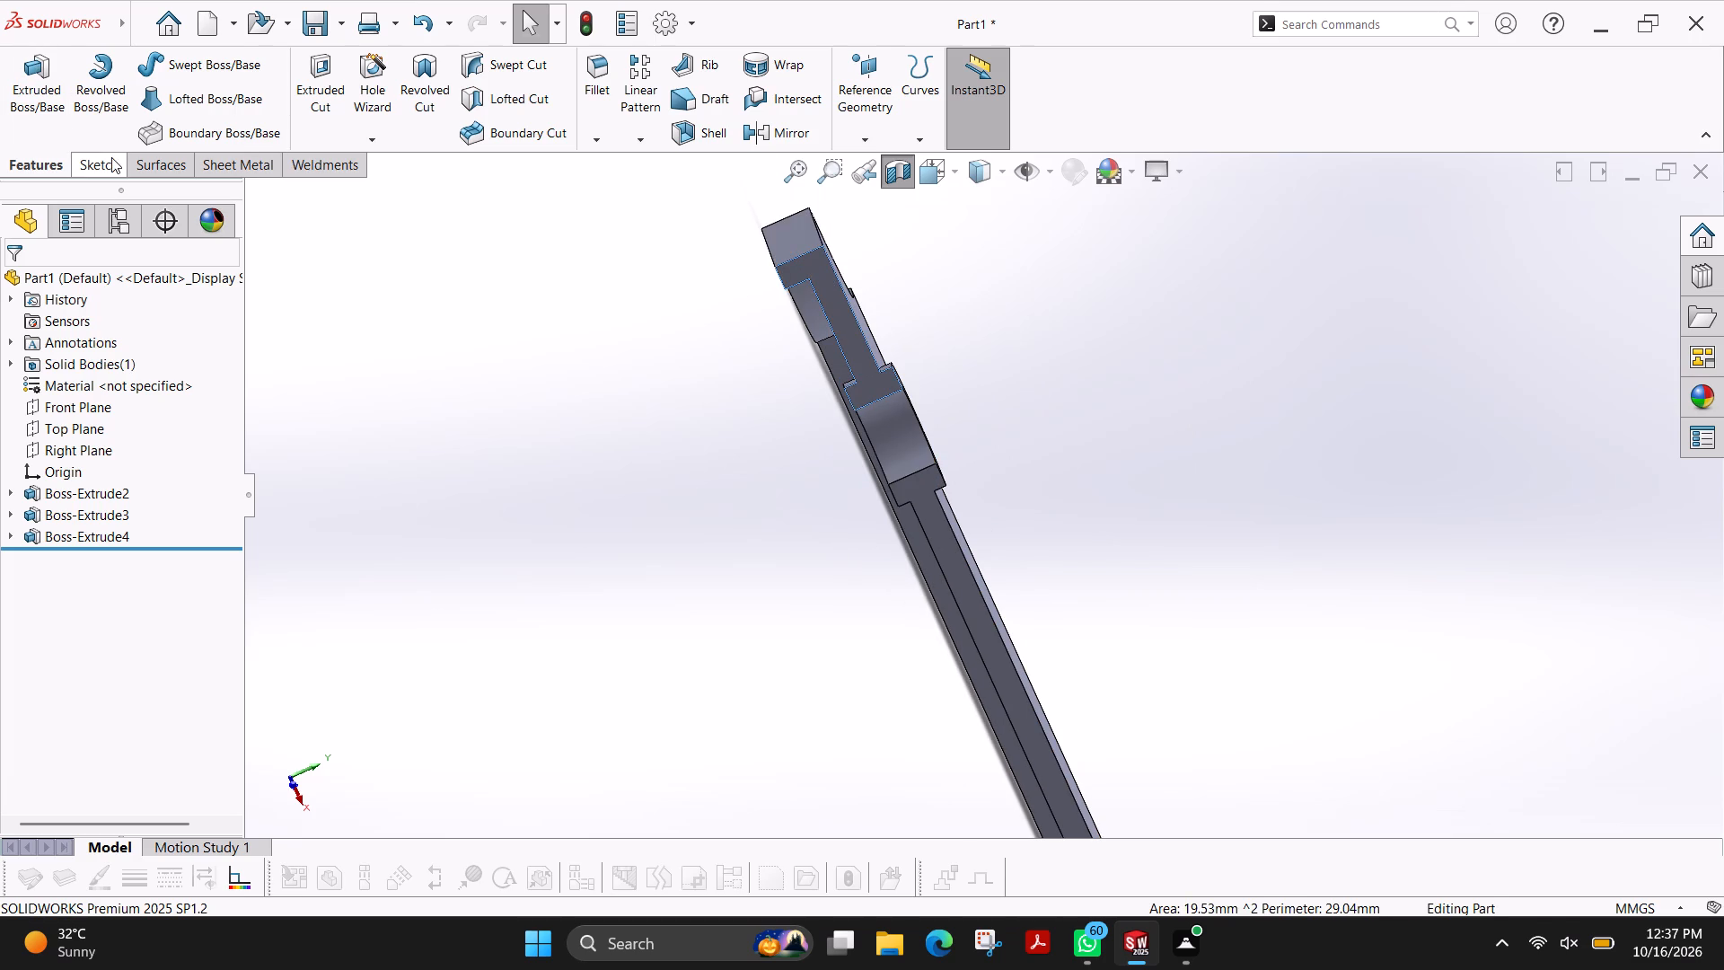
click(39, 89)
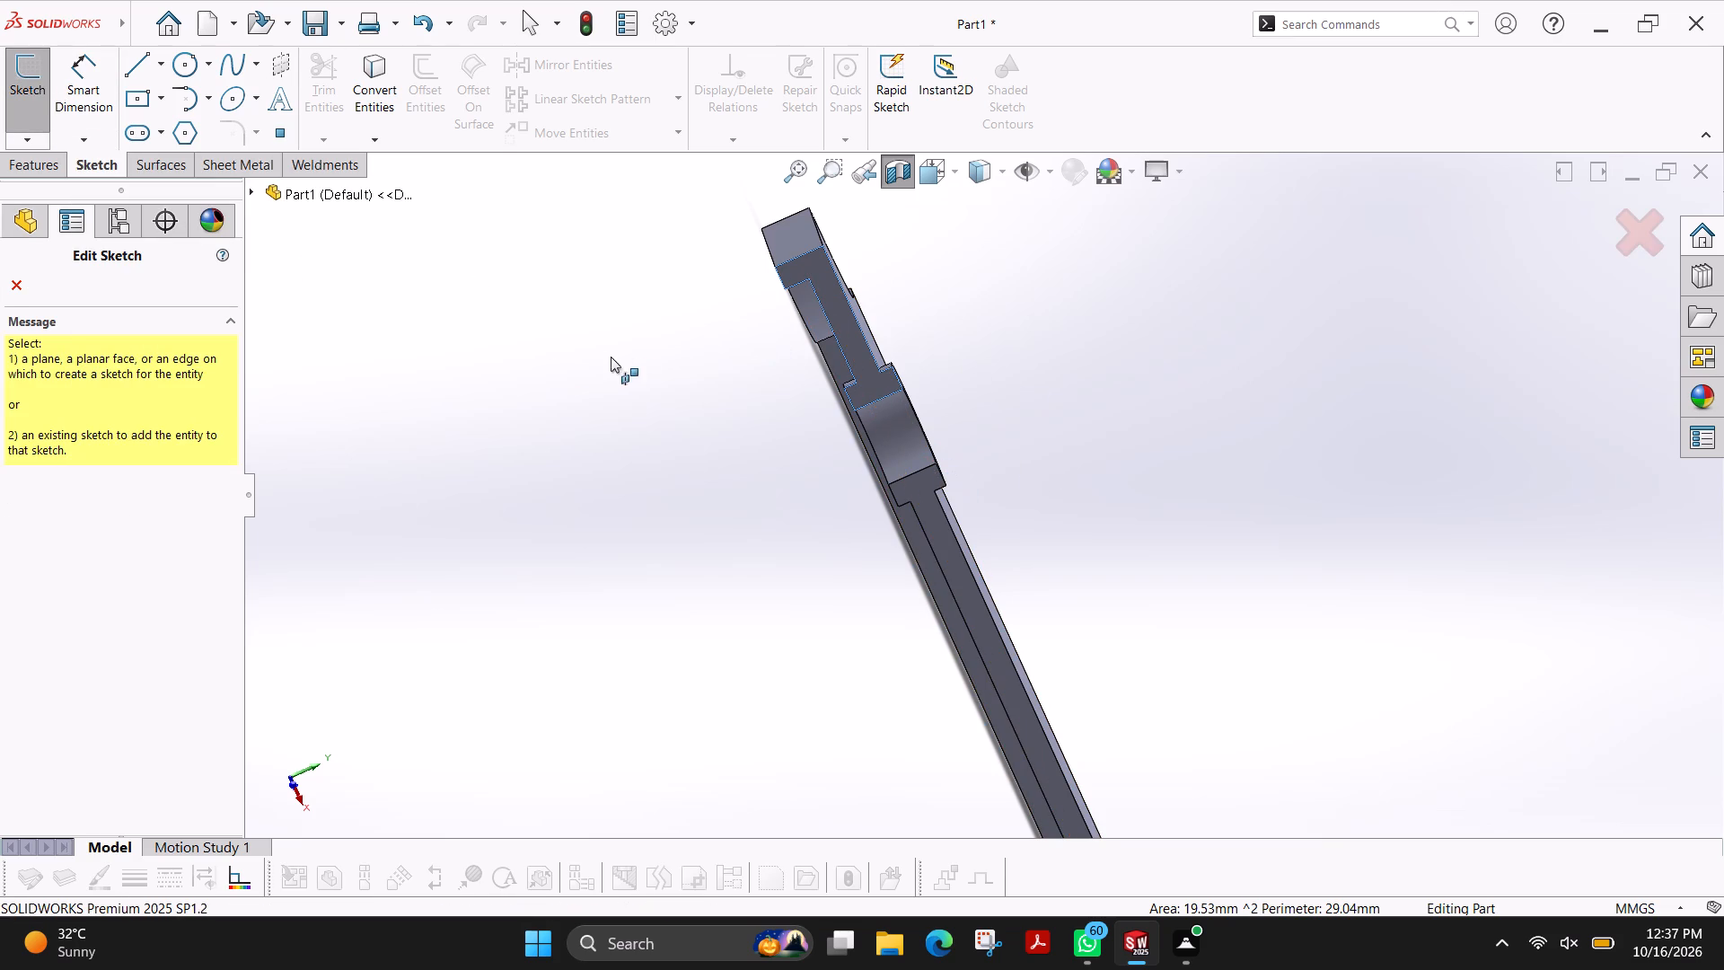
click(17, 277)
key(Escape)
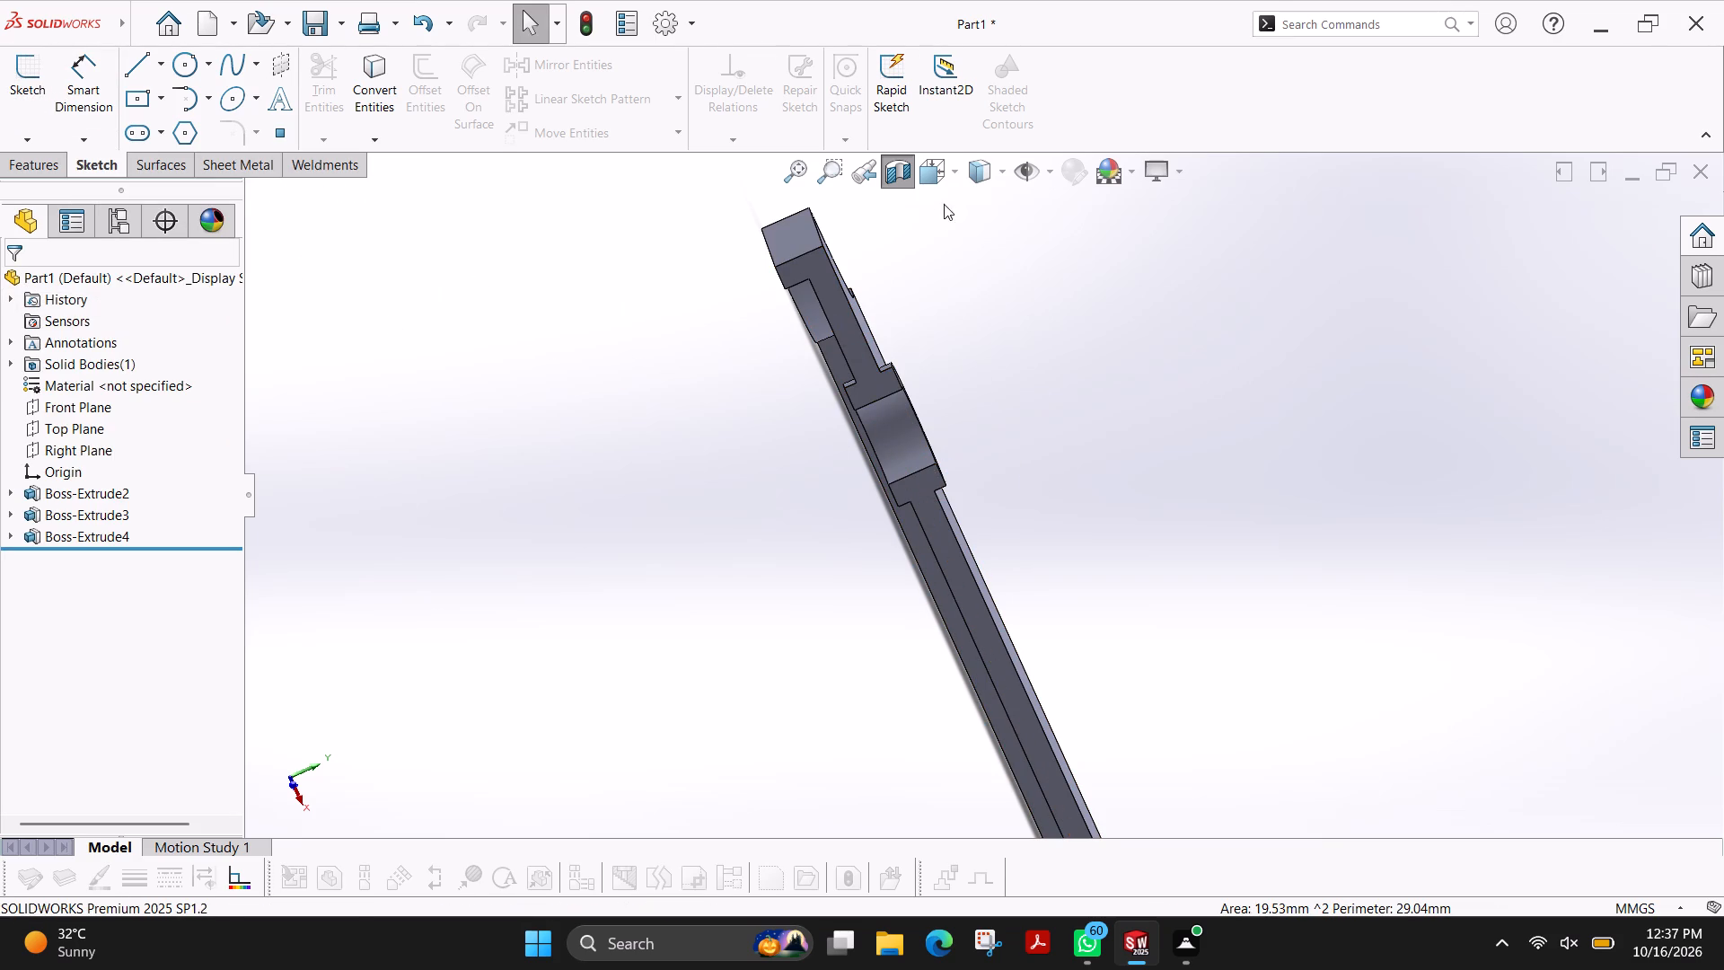
Orient the sectioned plate to the Front view and examine the ring boss and rim profile at one end.
click(958, 174)
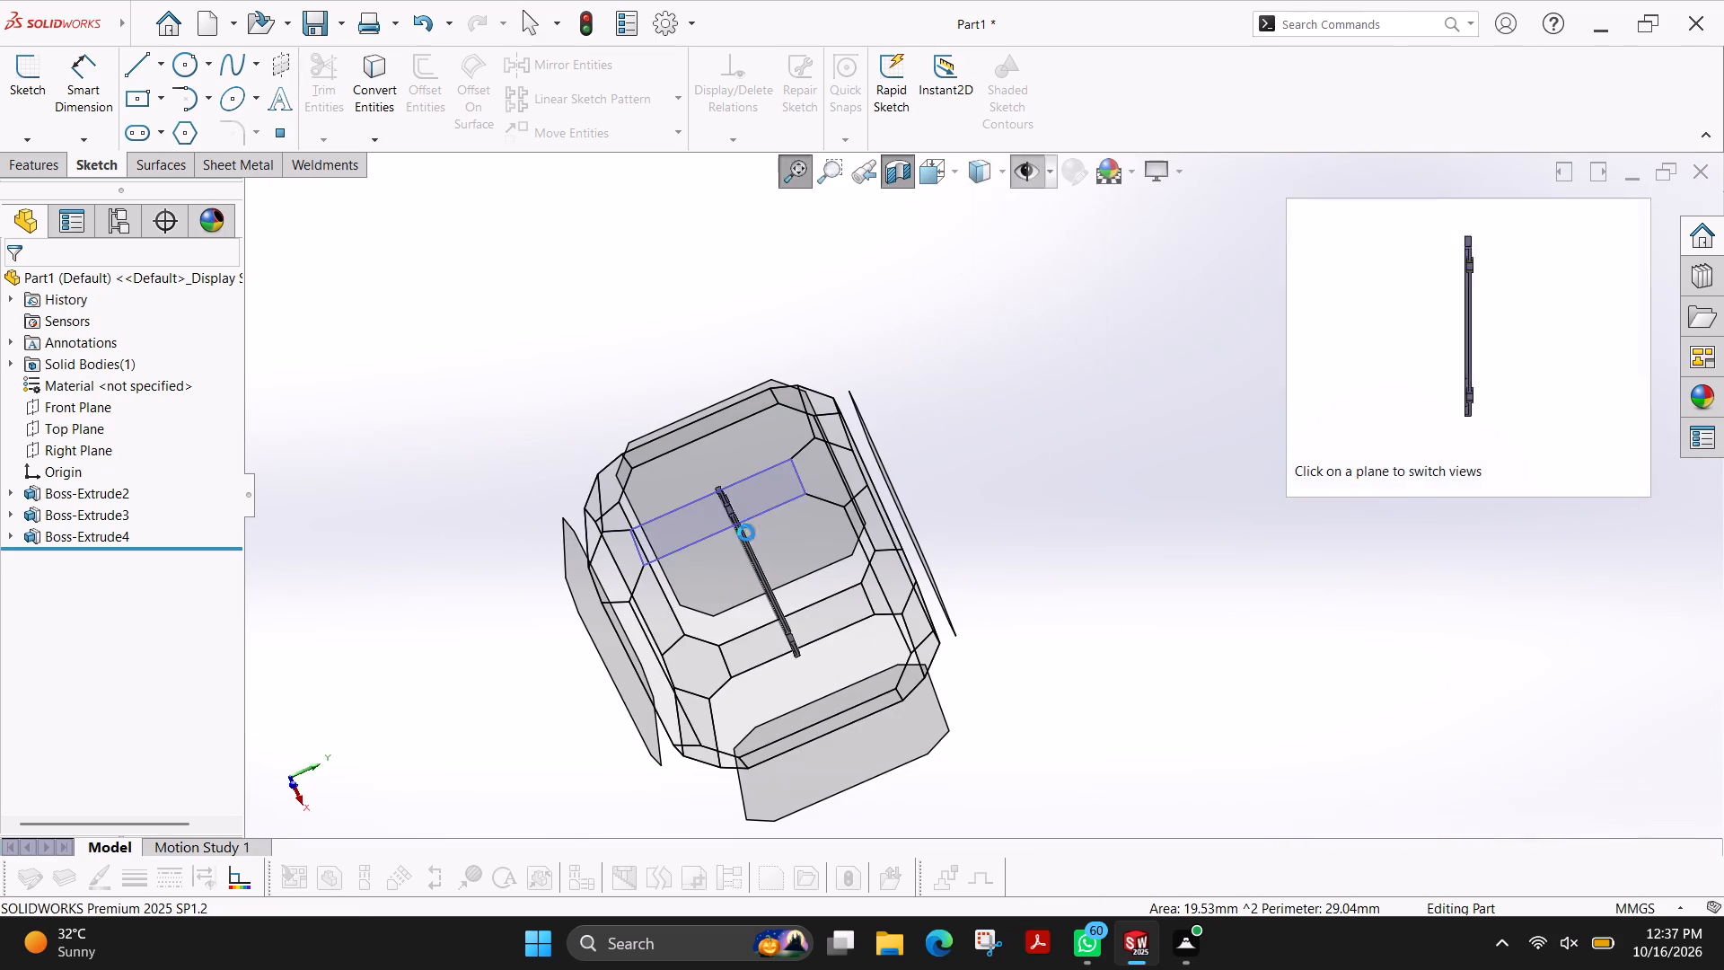
ctrl+shift+middle_drag(717, 577, 776, 543)
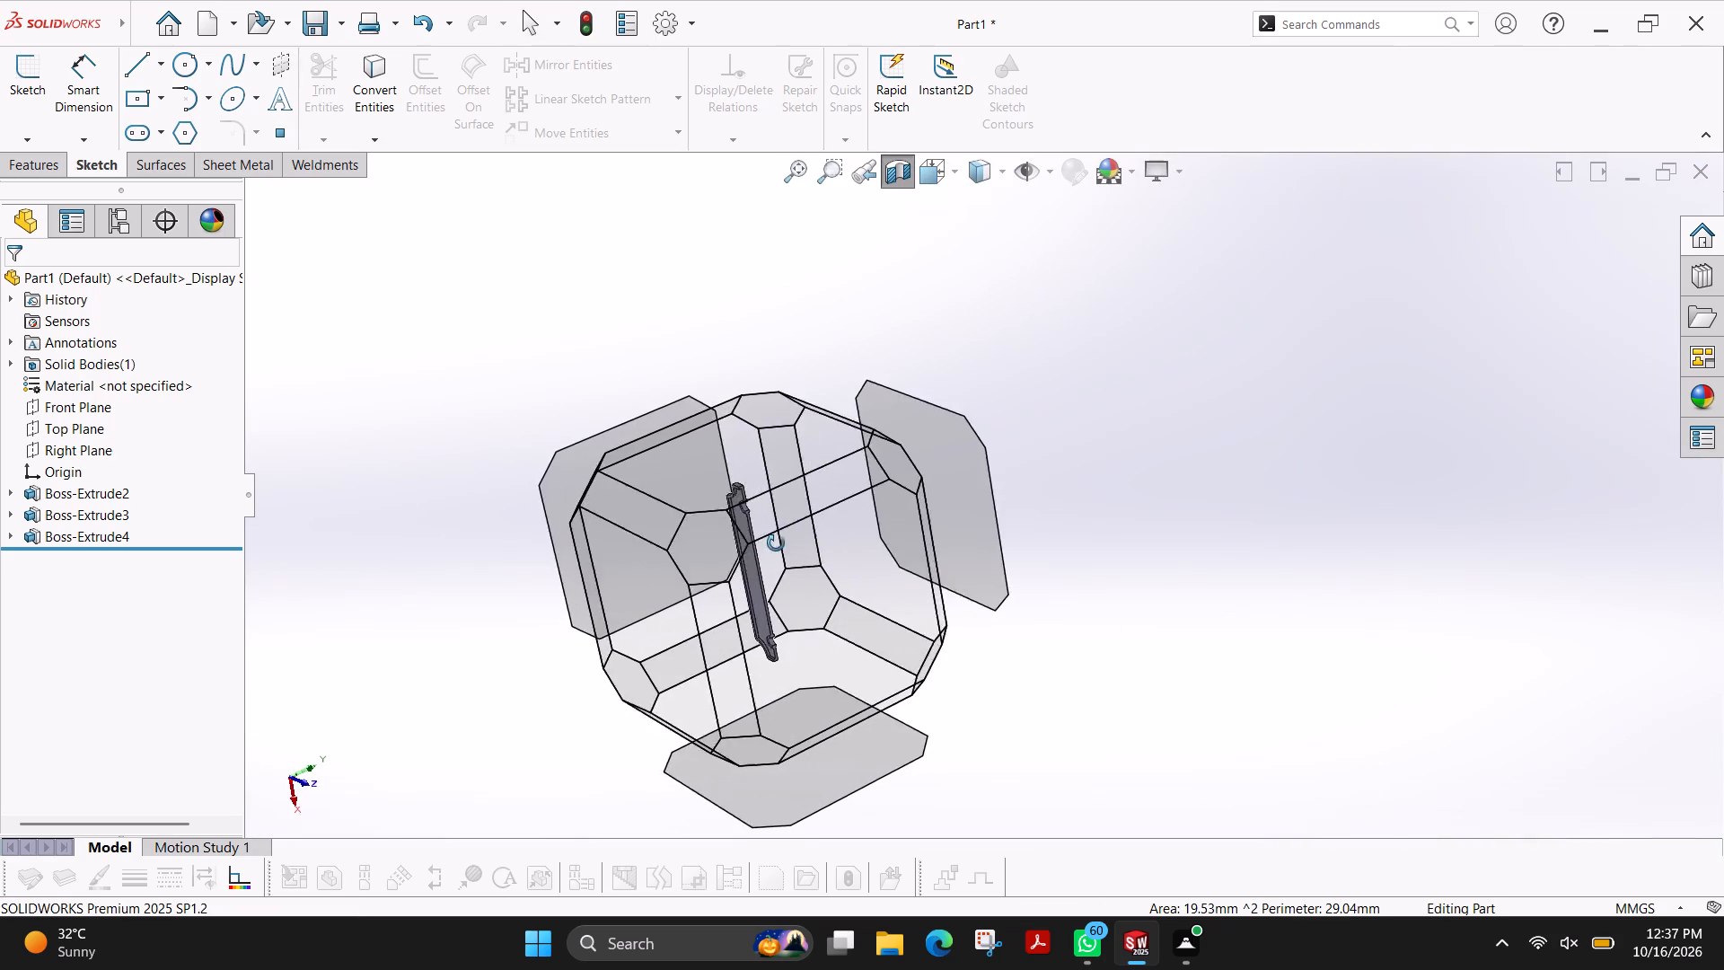
ctrl+shift+middle_drag(776, 543, 708, 498)
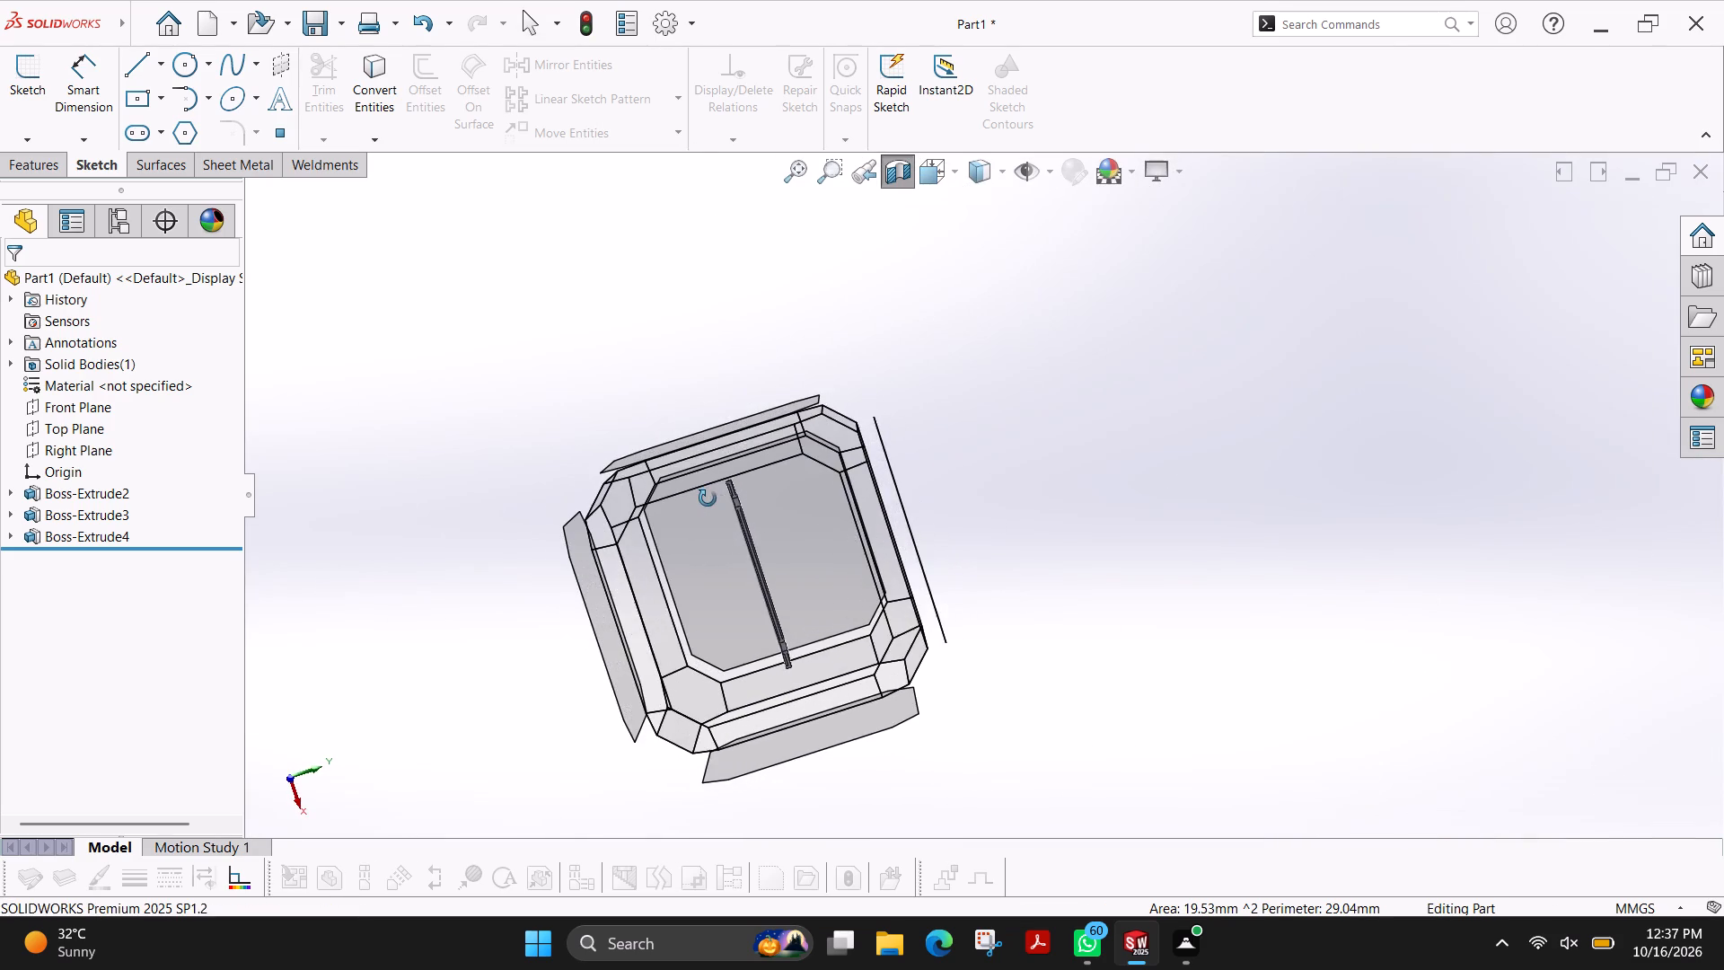
ctrl+shift+middle_drag(708, 498, 734, 474)
ctrl+shift+middle_drag(658, 395, 636, 396)
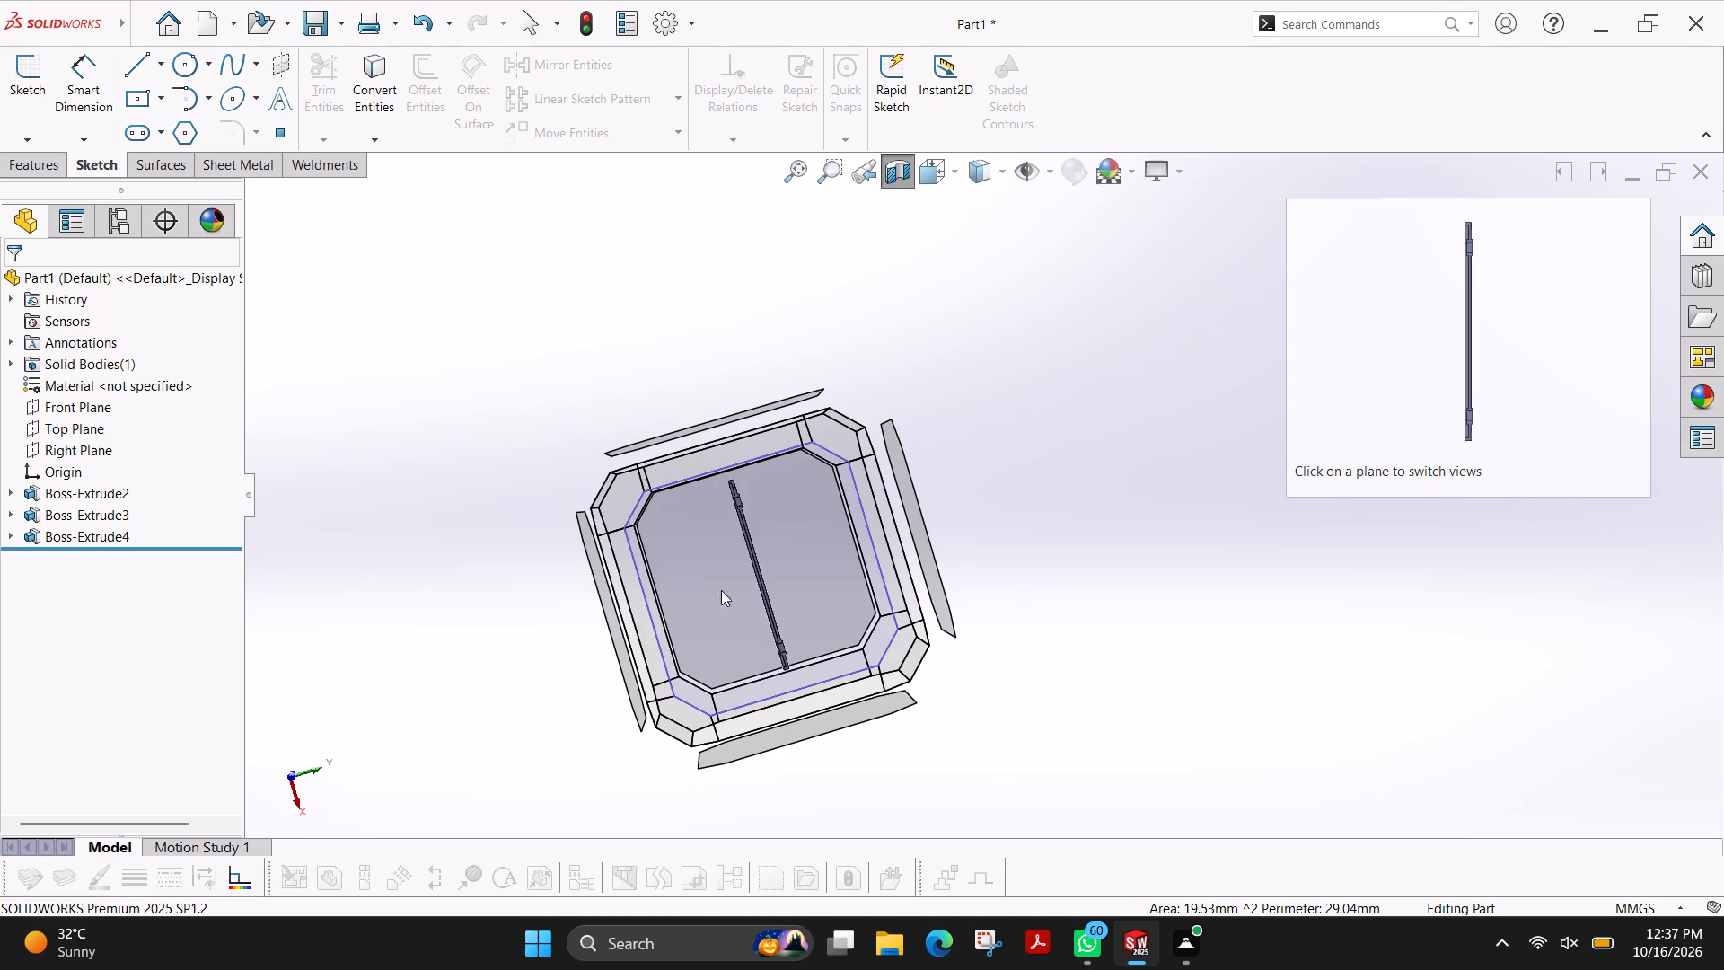
ctrl+shift+middle_drag(990, 763, 1021, 650)
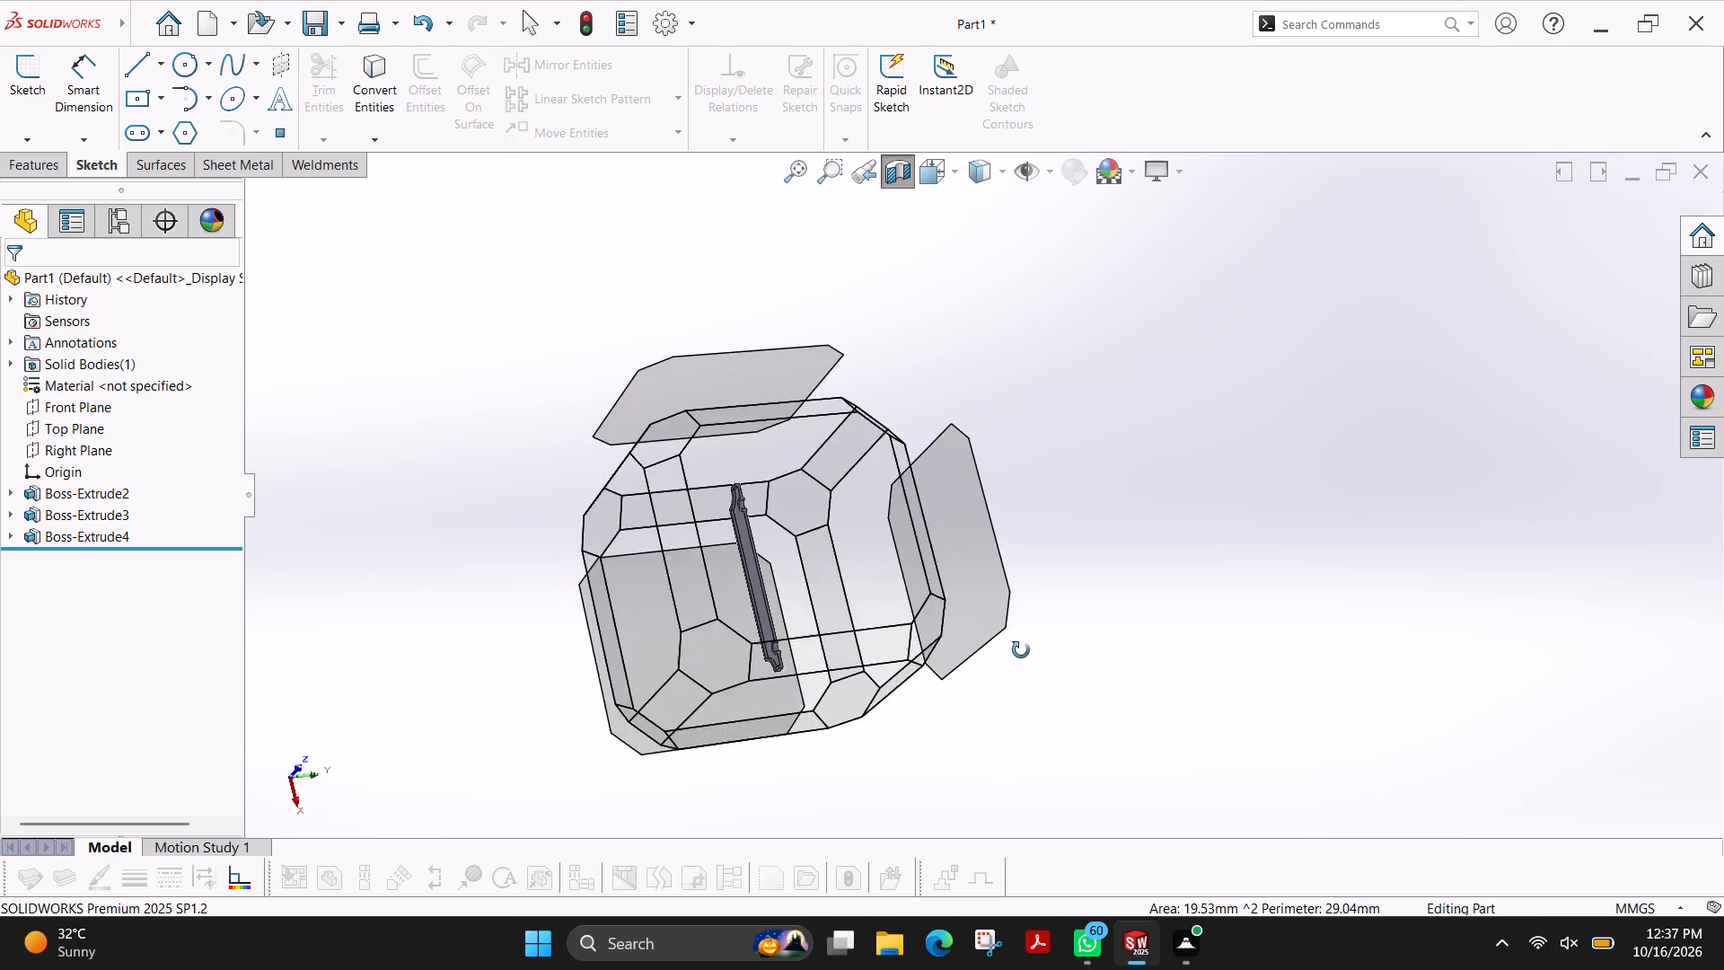
ctrl+shift+middle_drag(1021, 650, 1160, 593)
ctrl+shift+middle_drag(614, 428, 542, 582)
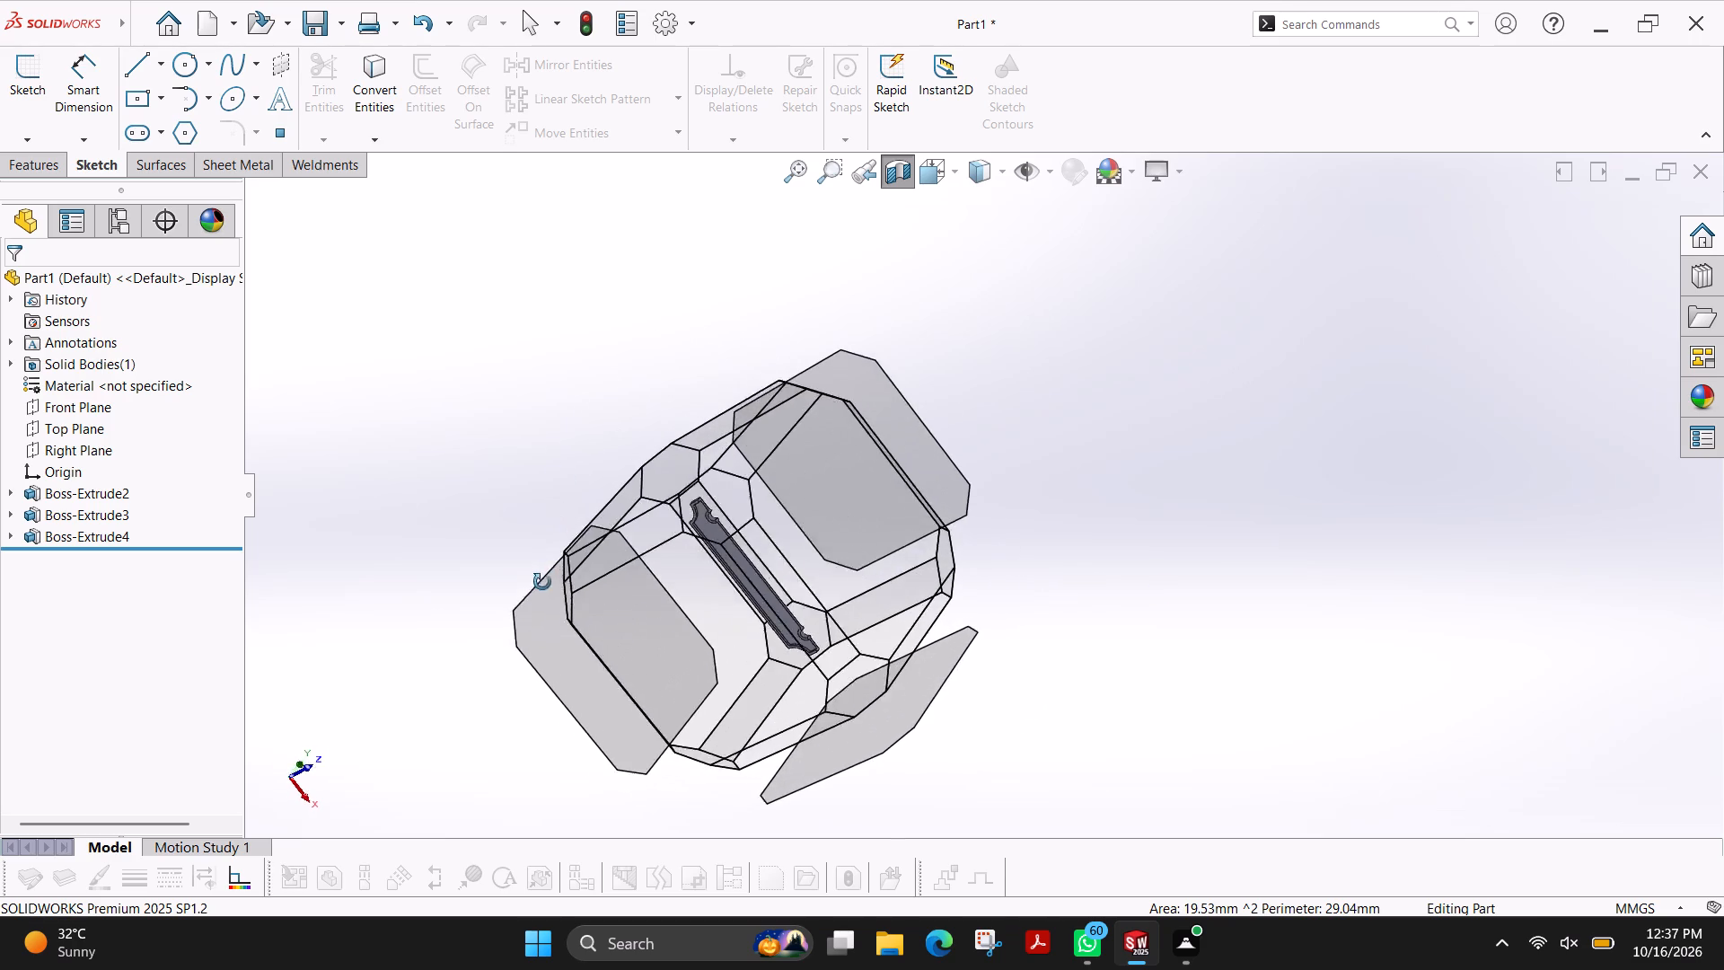
ctrl+shift+middle_drag(542, 582, 522, 680)
ctrl+shift+middle_drag(656, 422, 603, 504)
ctrl+shift+middle_drag(739, 374, 699, 365)
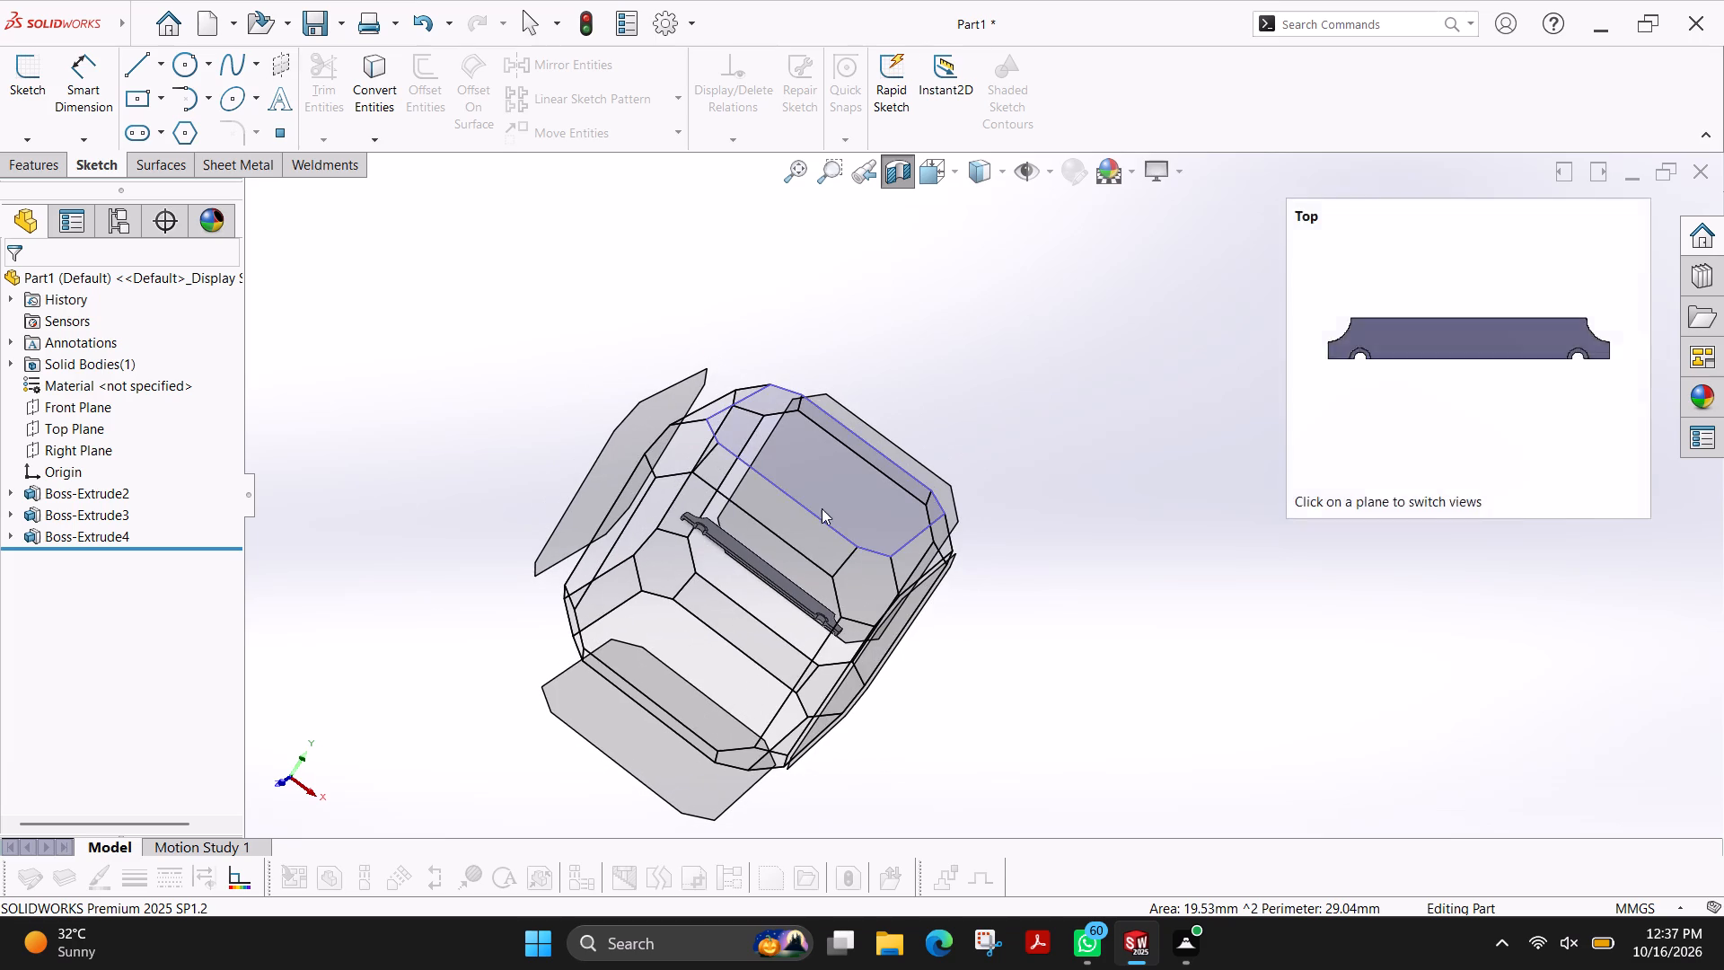
click(697, 597)
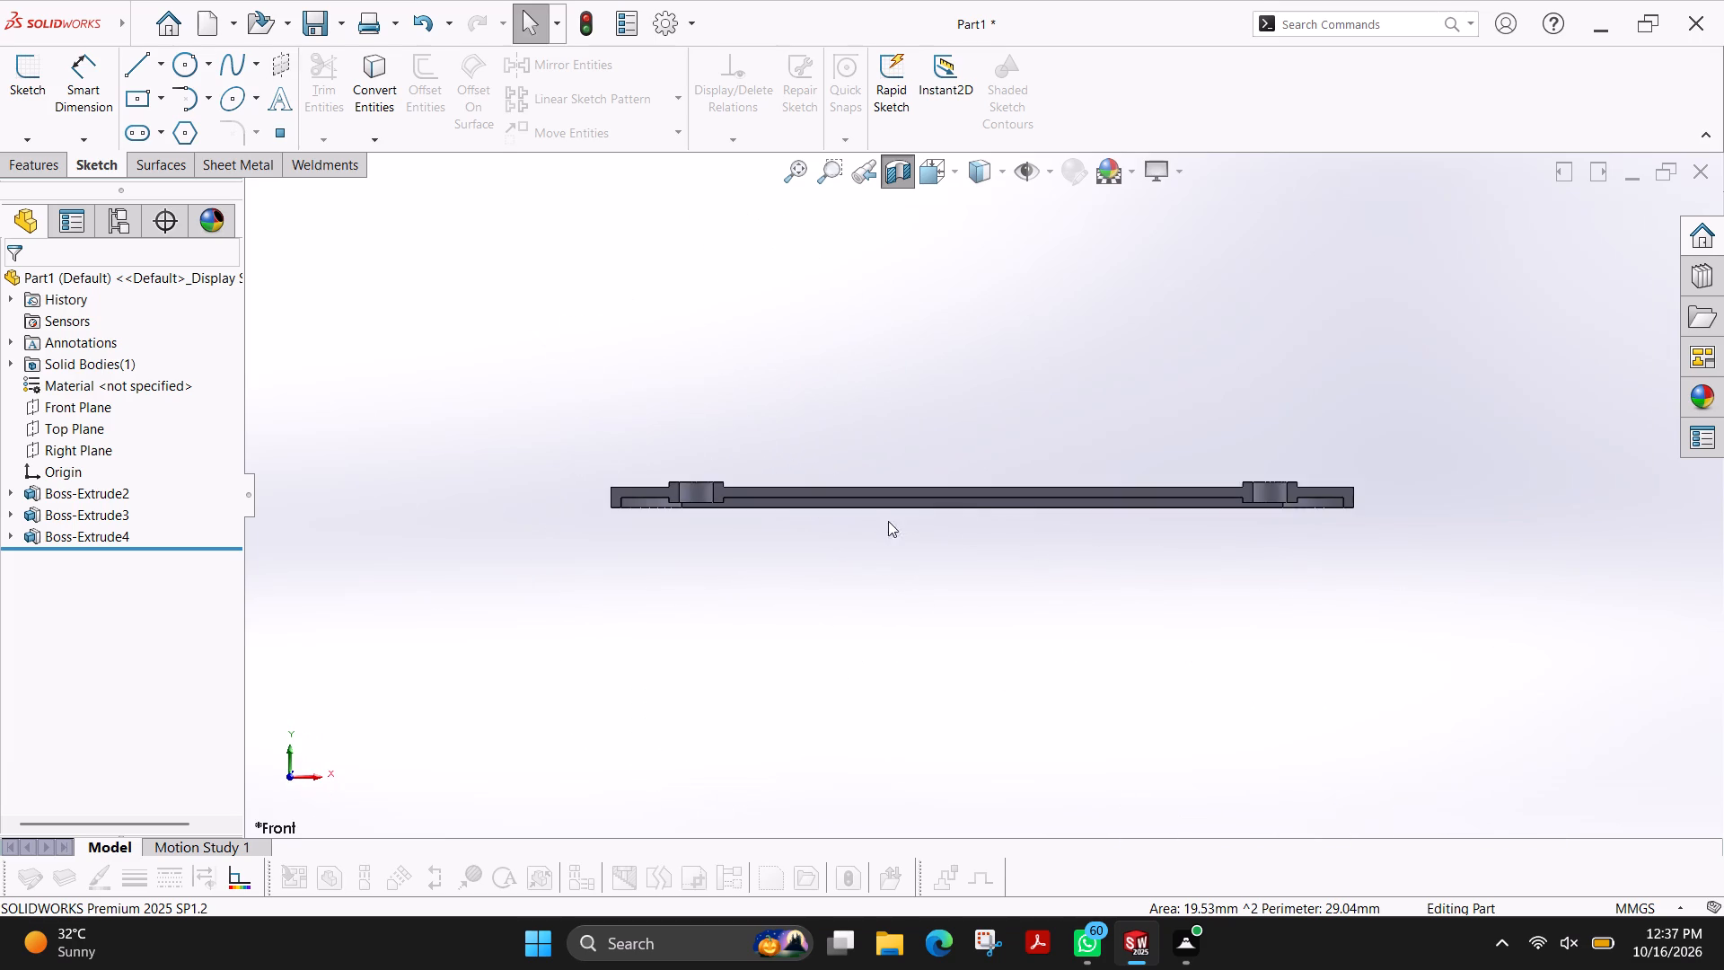
scroll(971, 507, down, 3)
scroll(646, 472, down, 3)
scroll(429, 497, up, 4)
scroll(501, 467, down, 5)
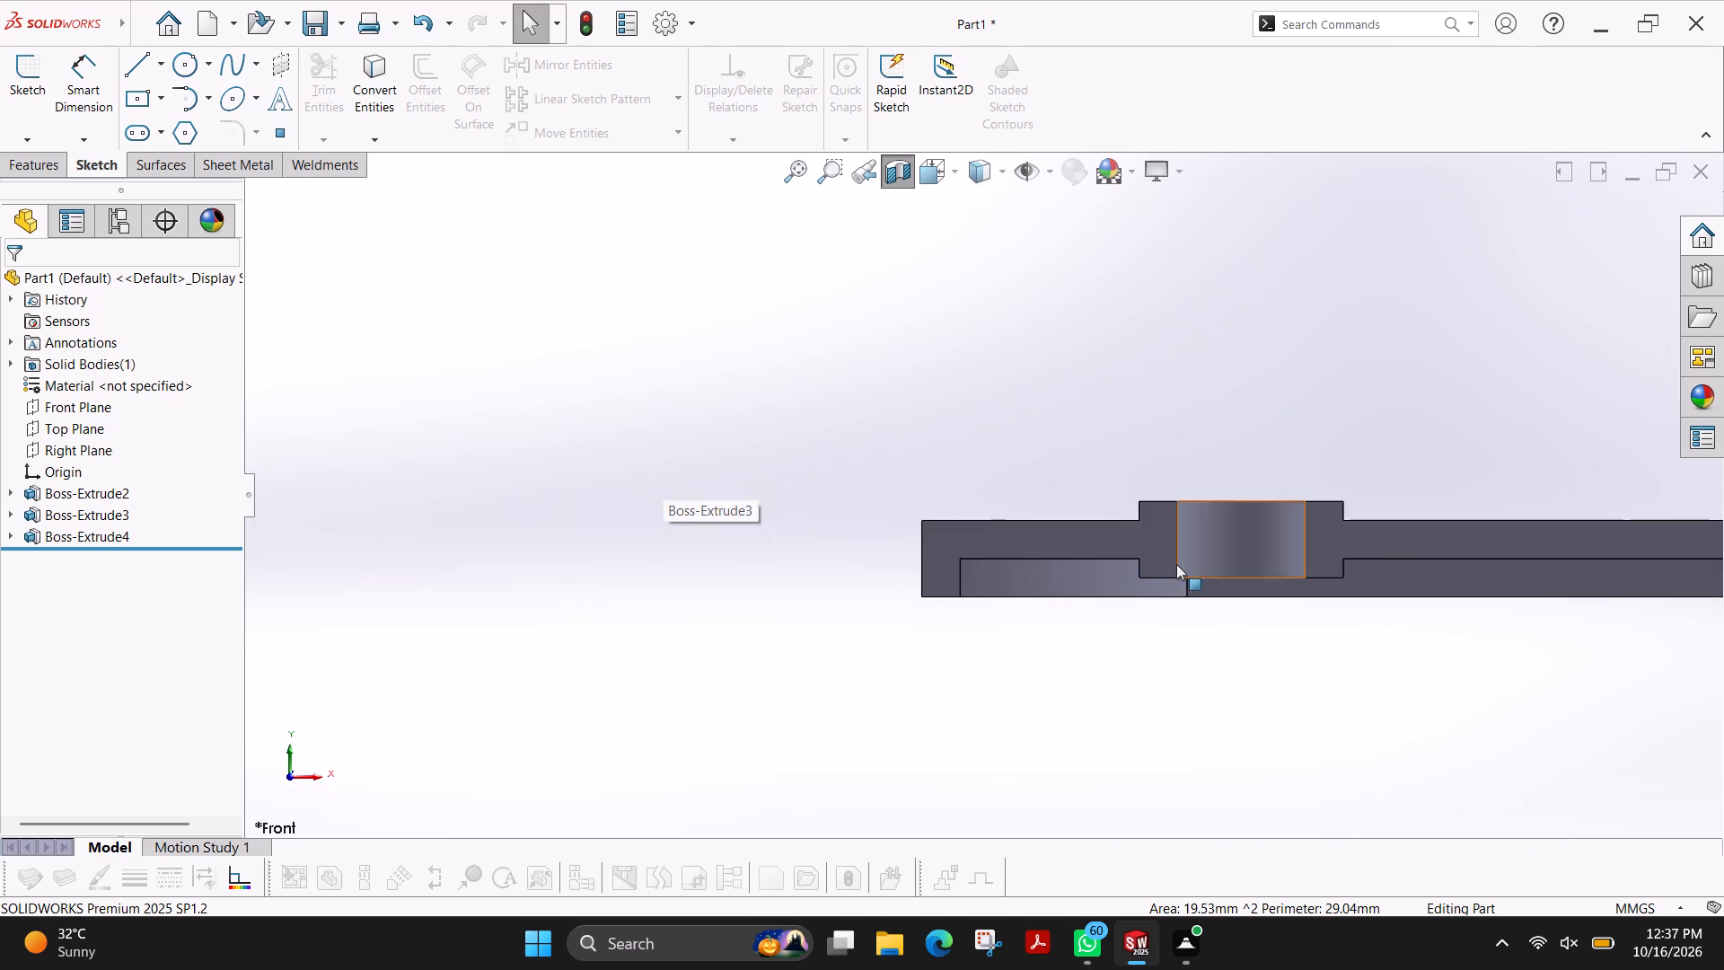
scroll(1171, 564, down, 3)
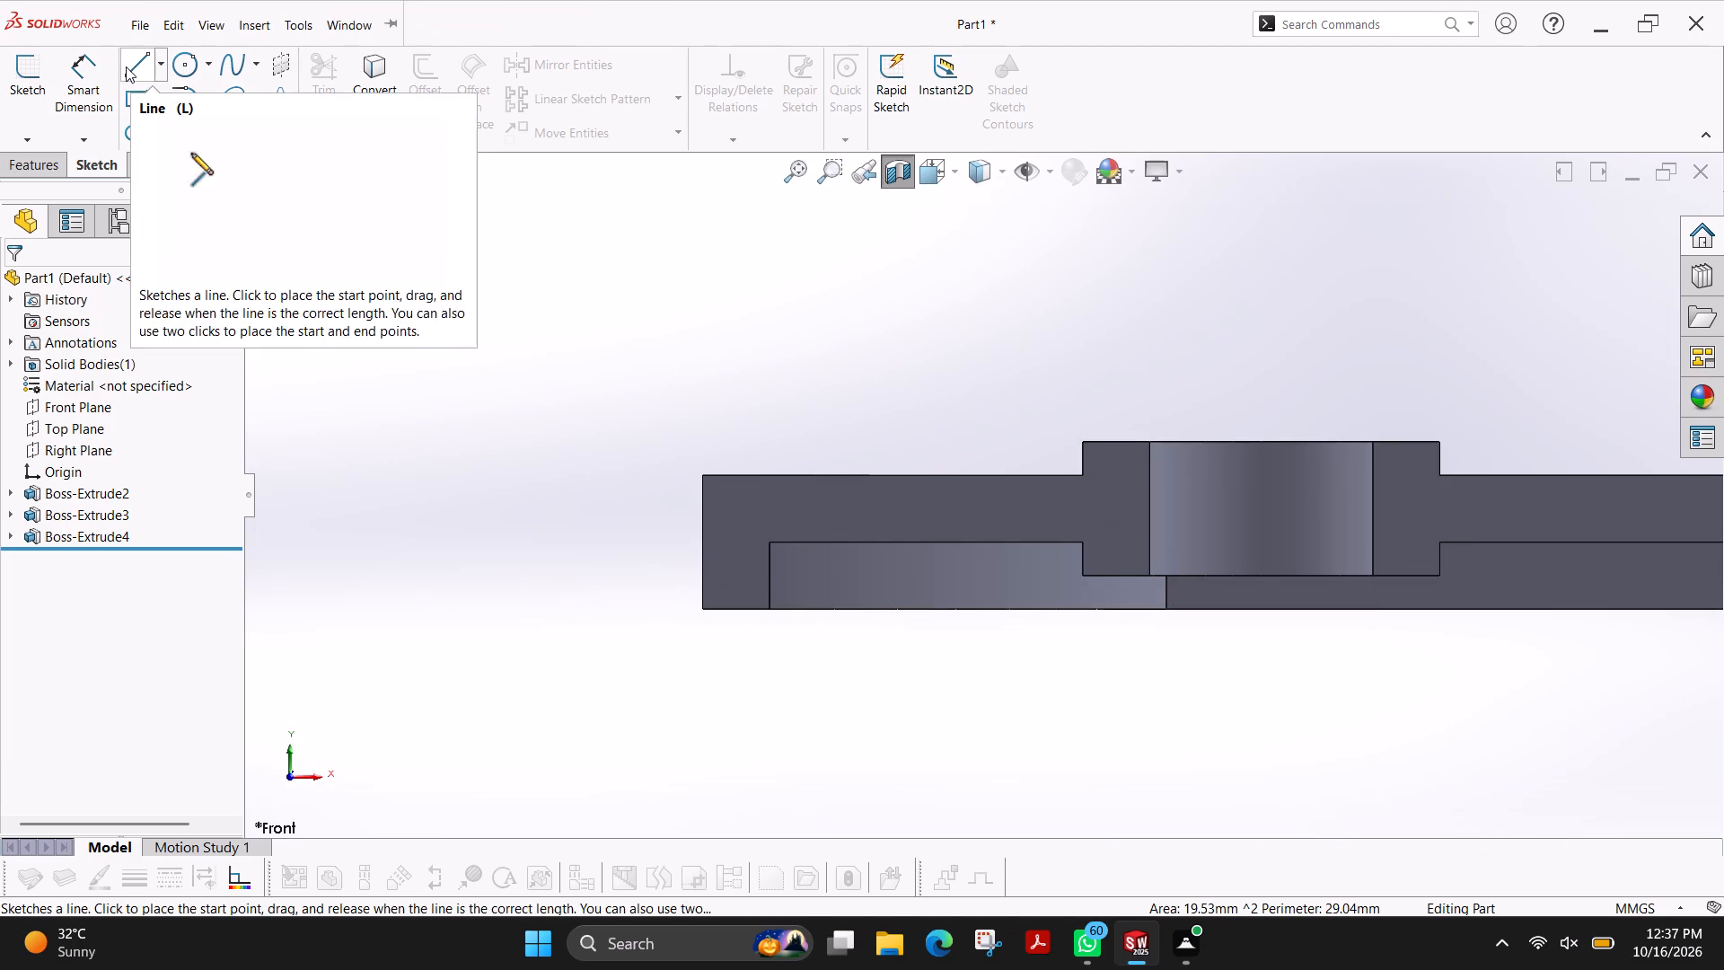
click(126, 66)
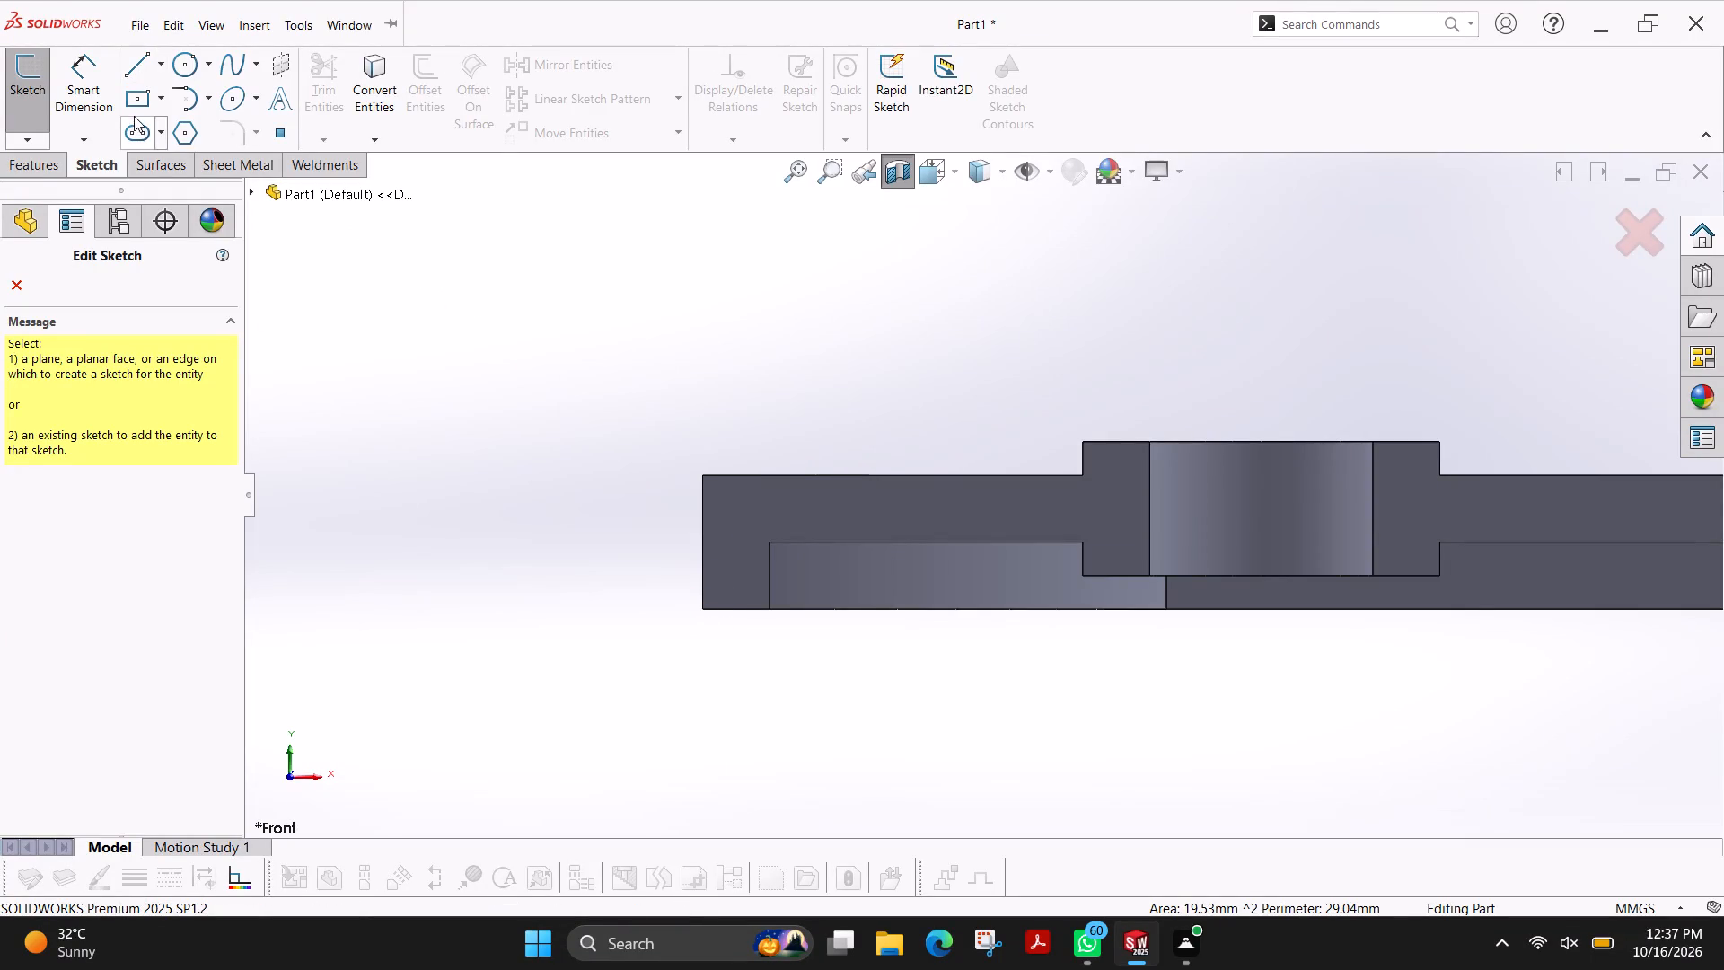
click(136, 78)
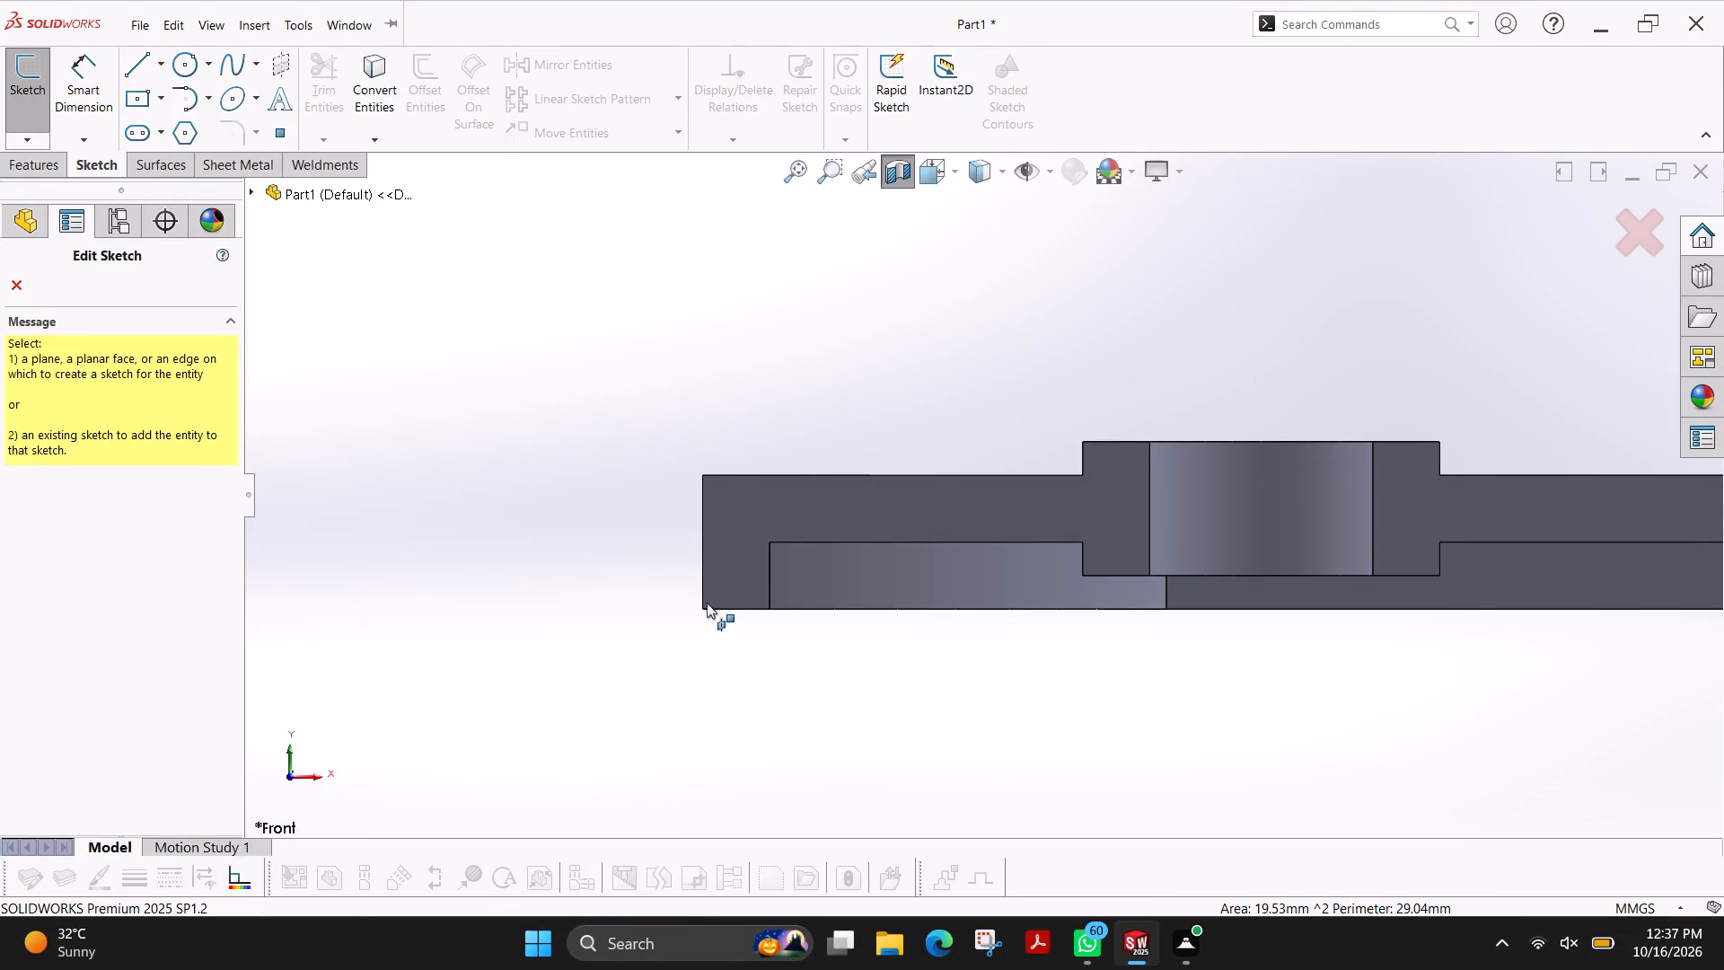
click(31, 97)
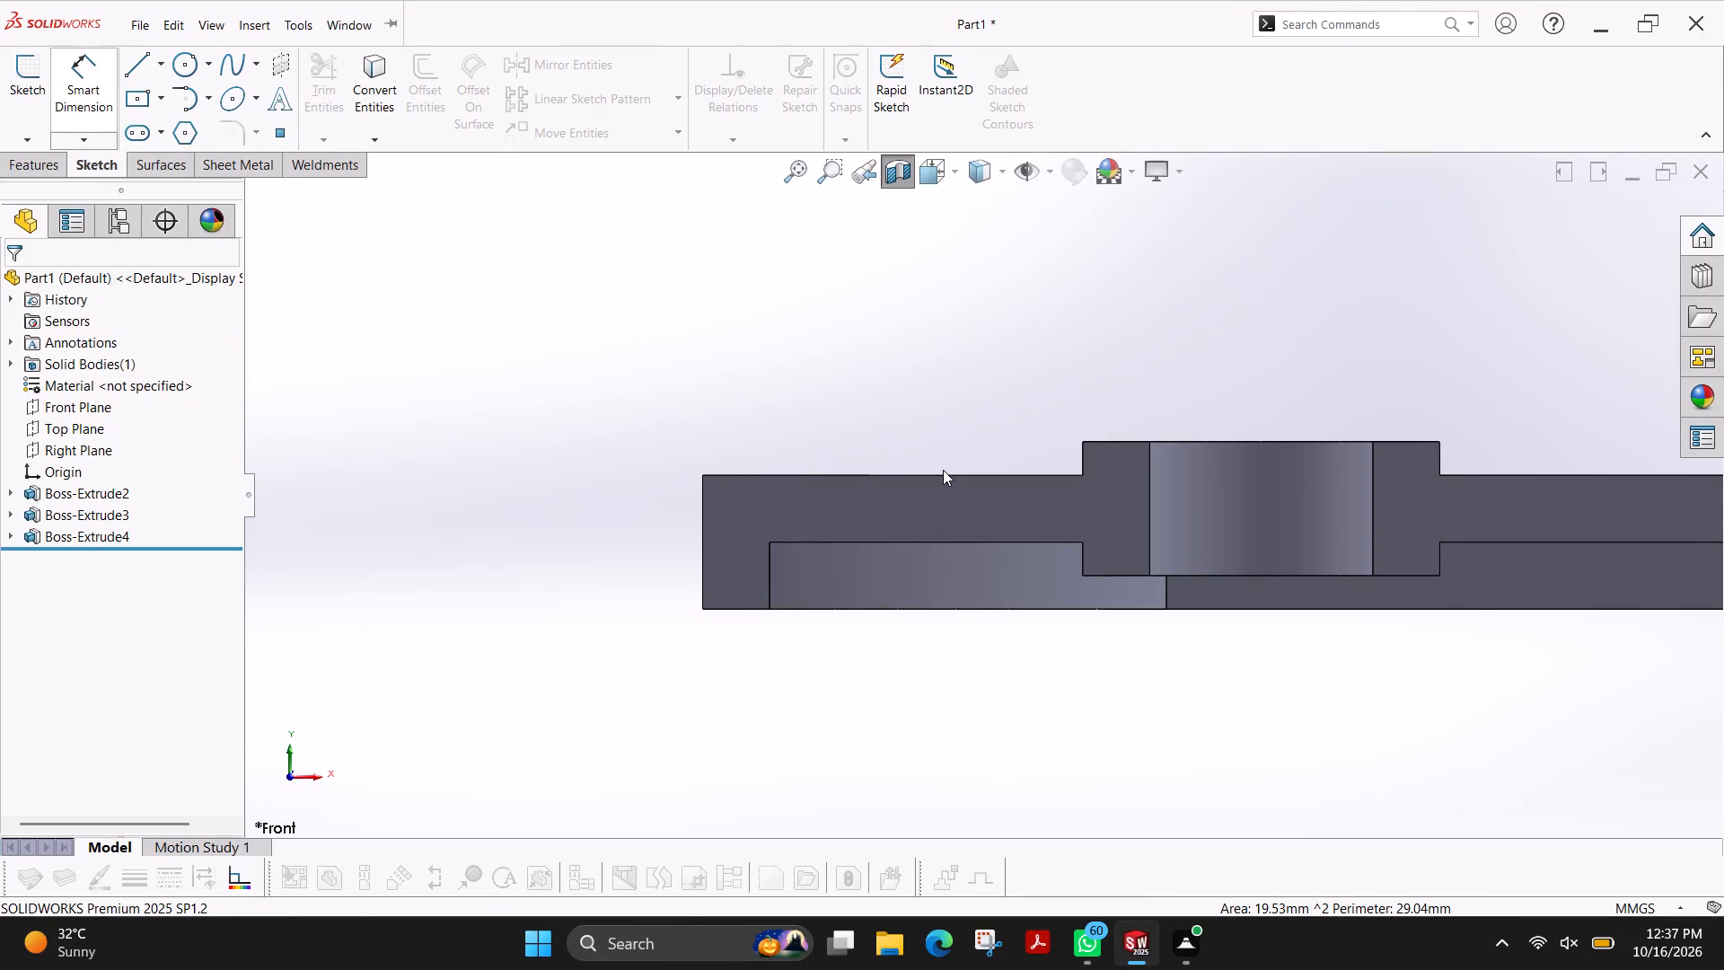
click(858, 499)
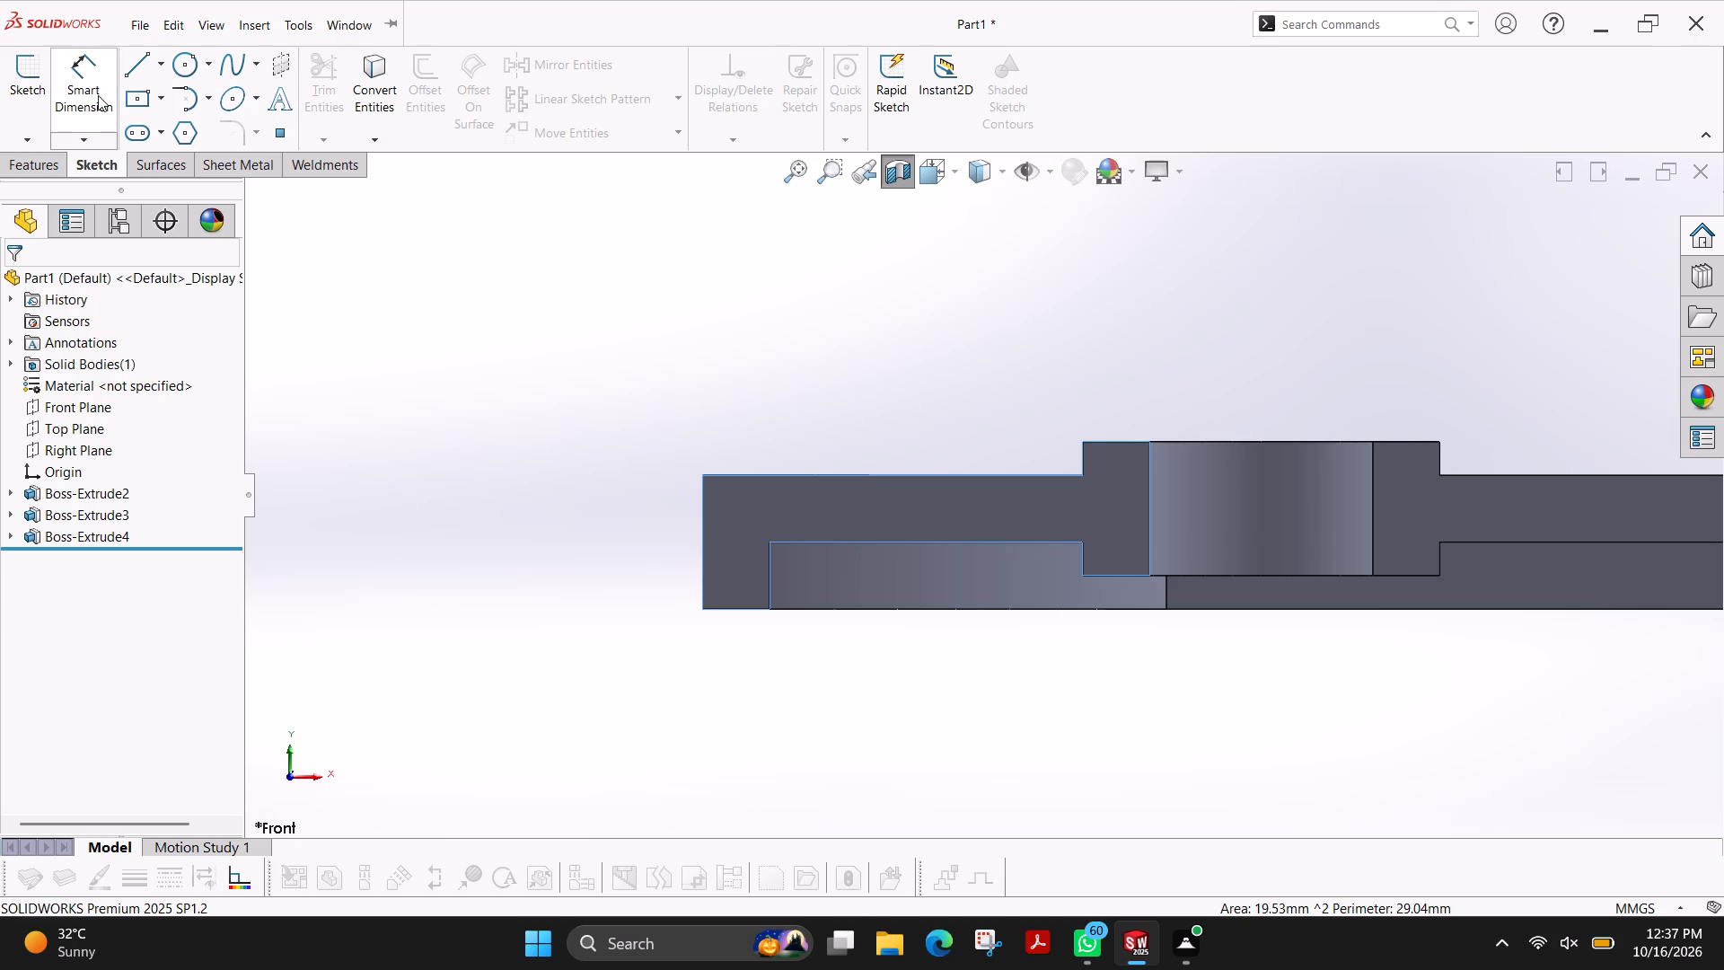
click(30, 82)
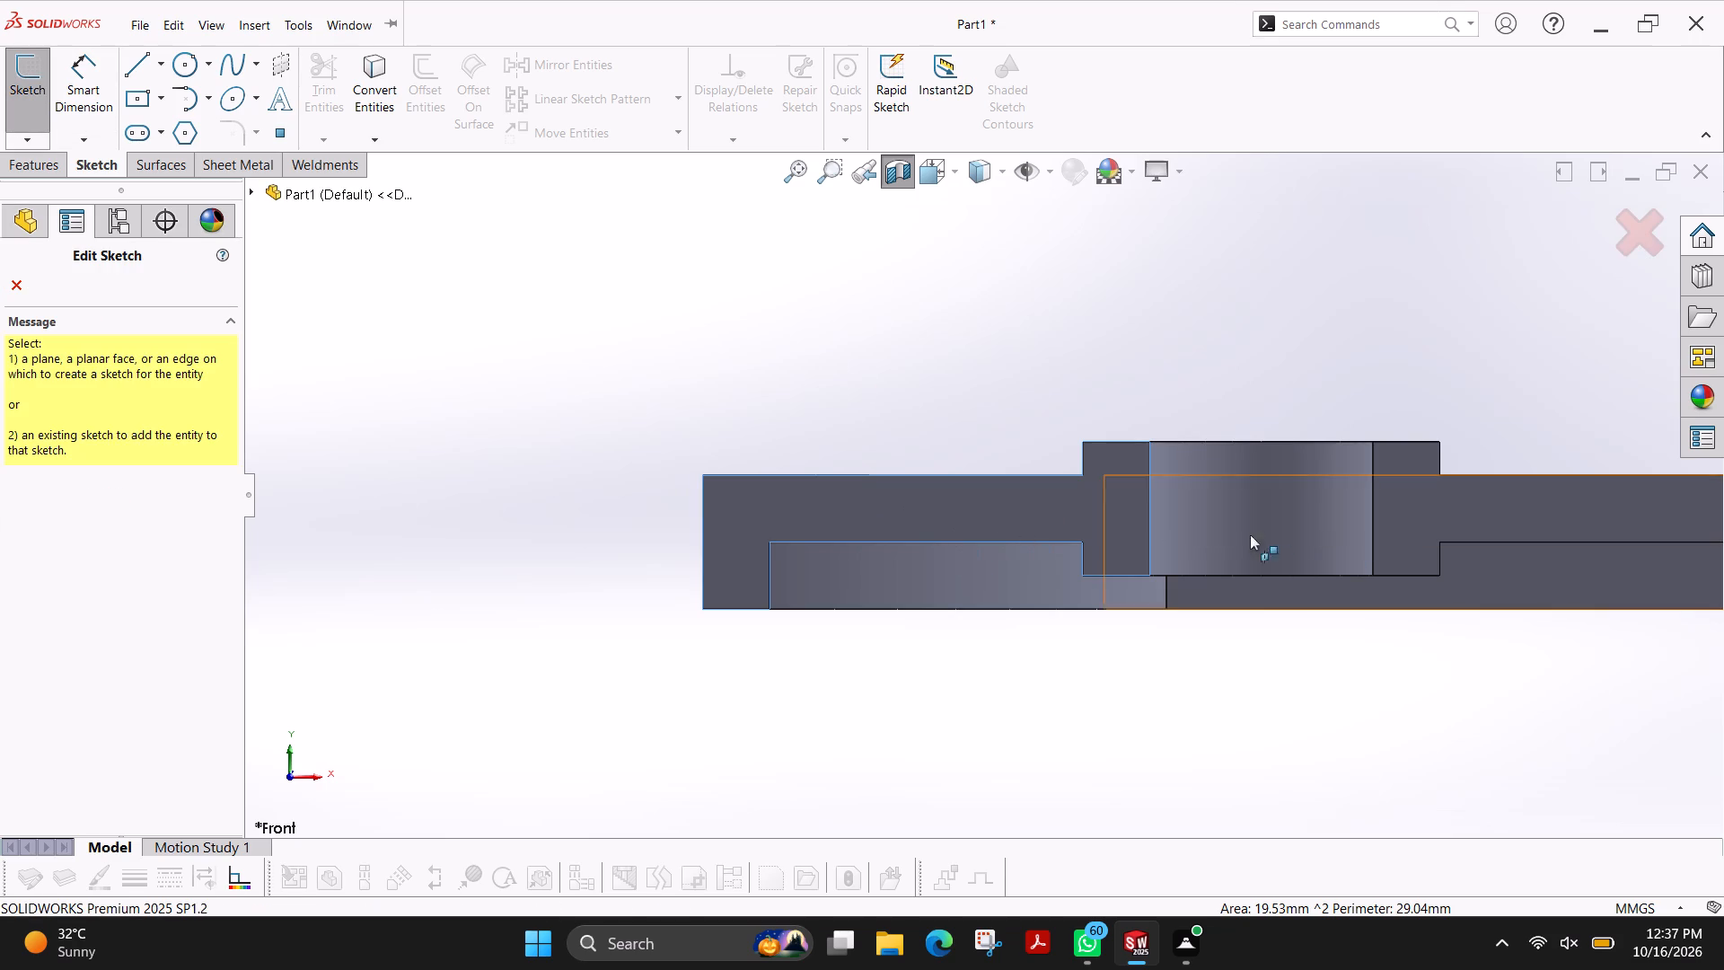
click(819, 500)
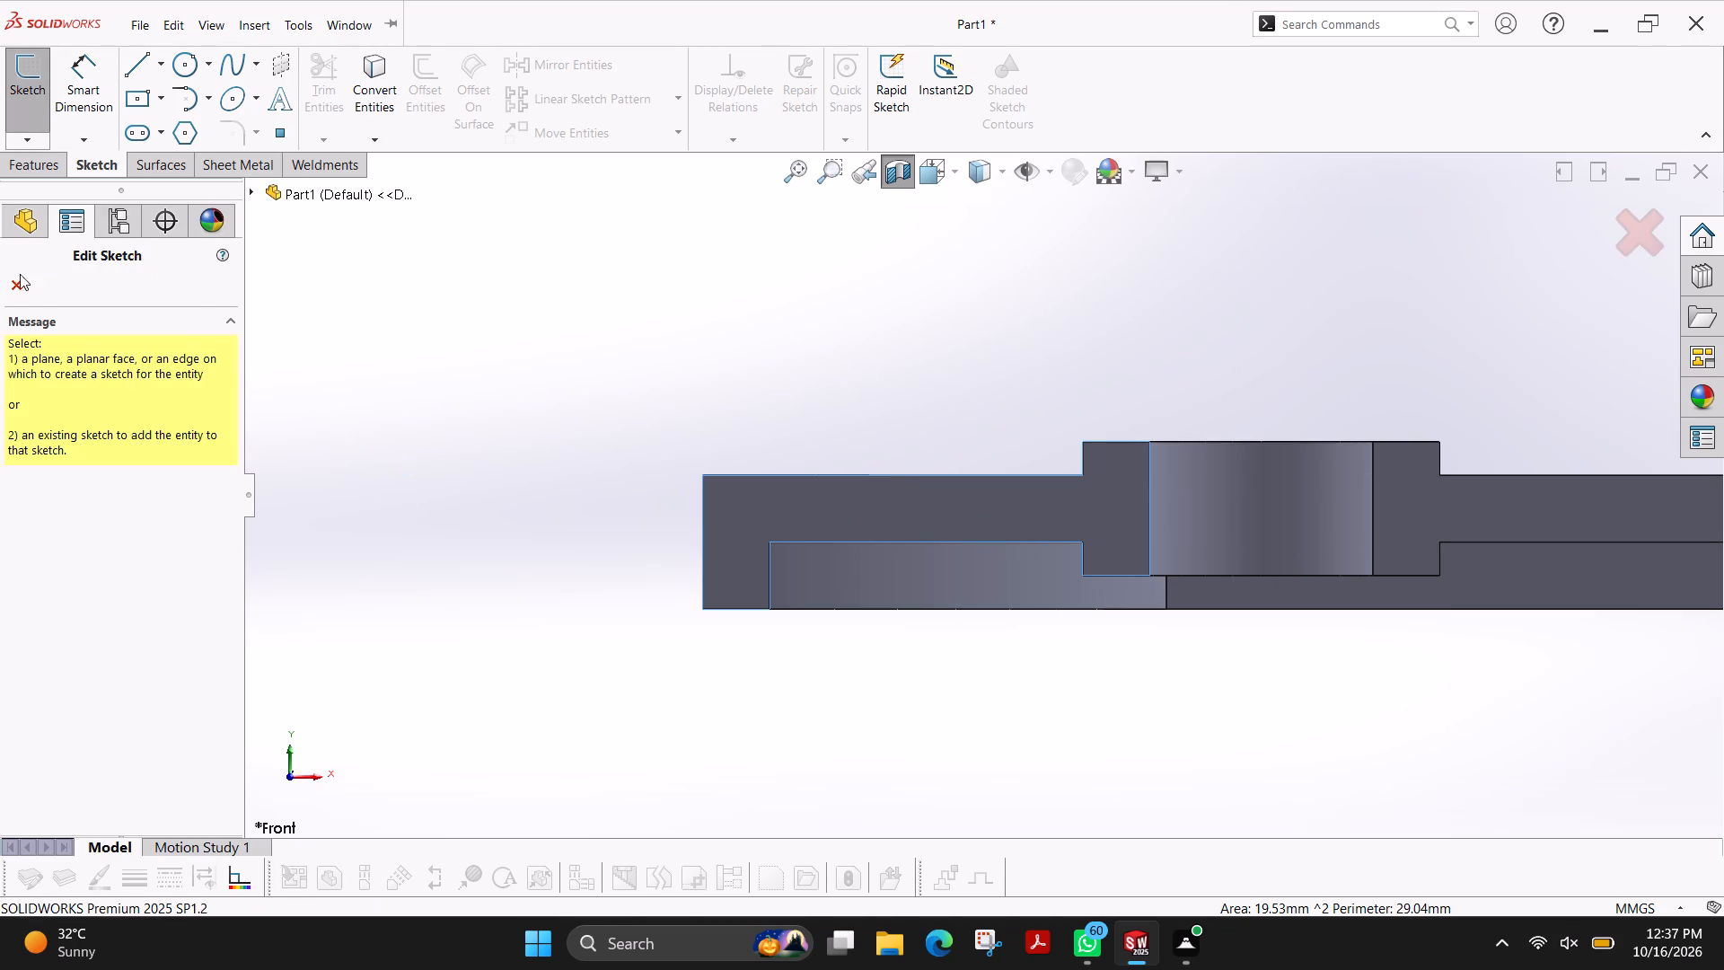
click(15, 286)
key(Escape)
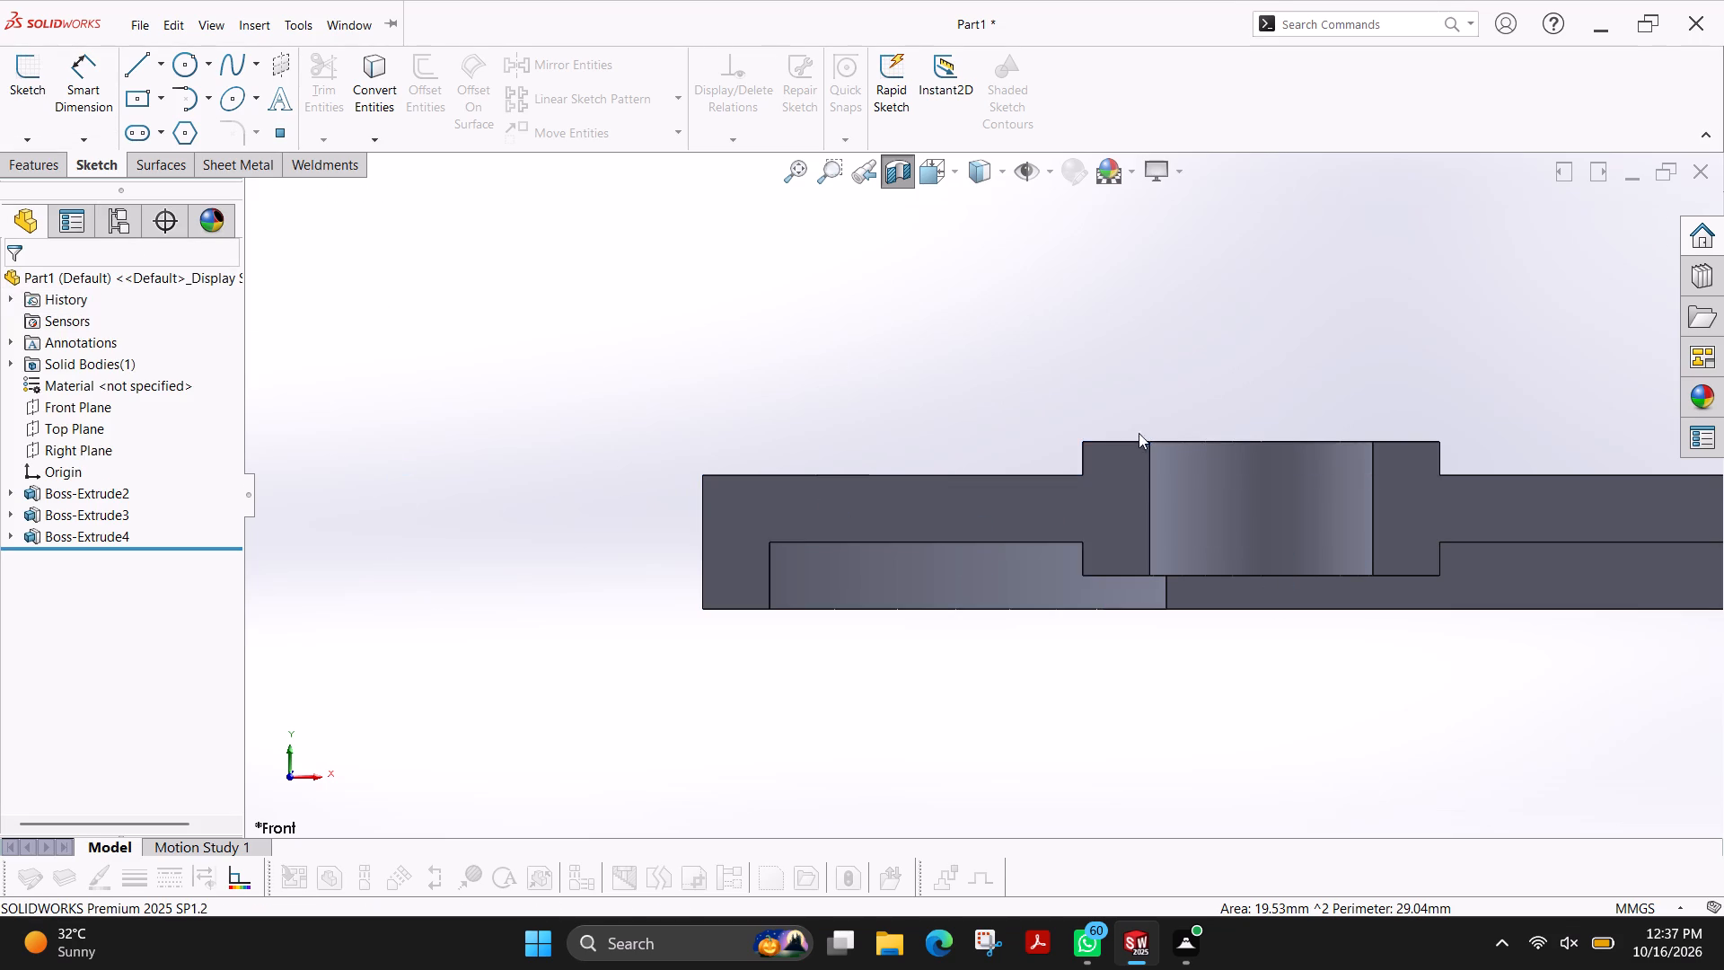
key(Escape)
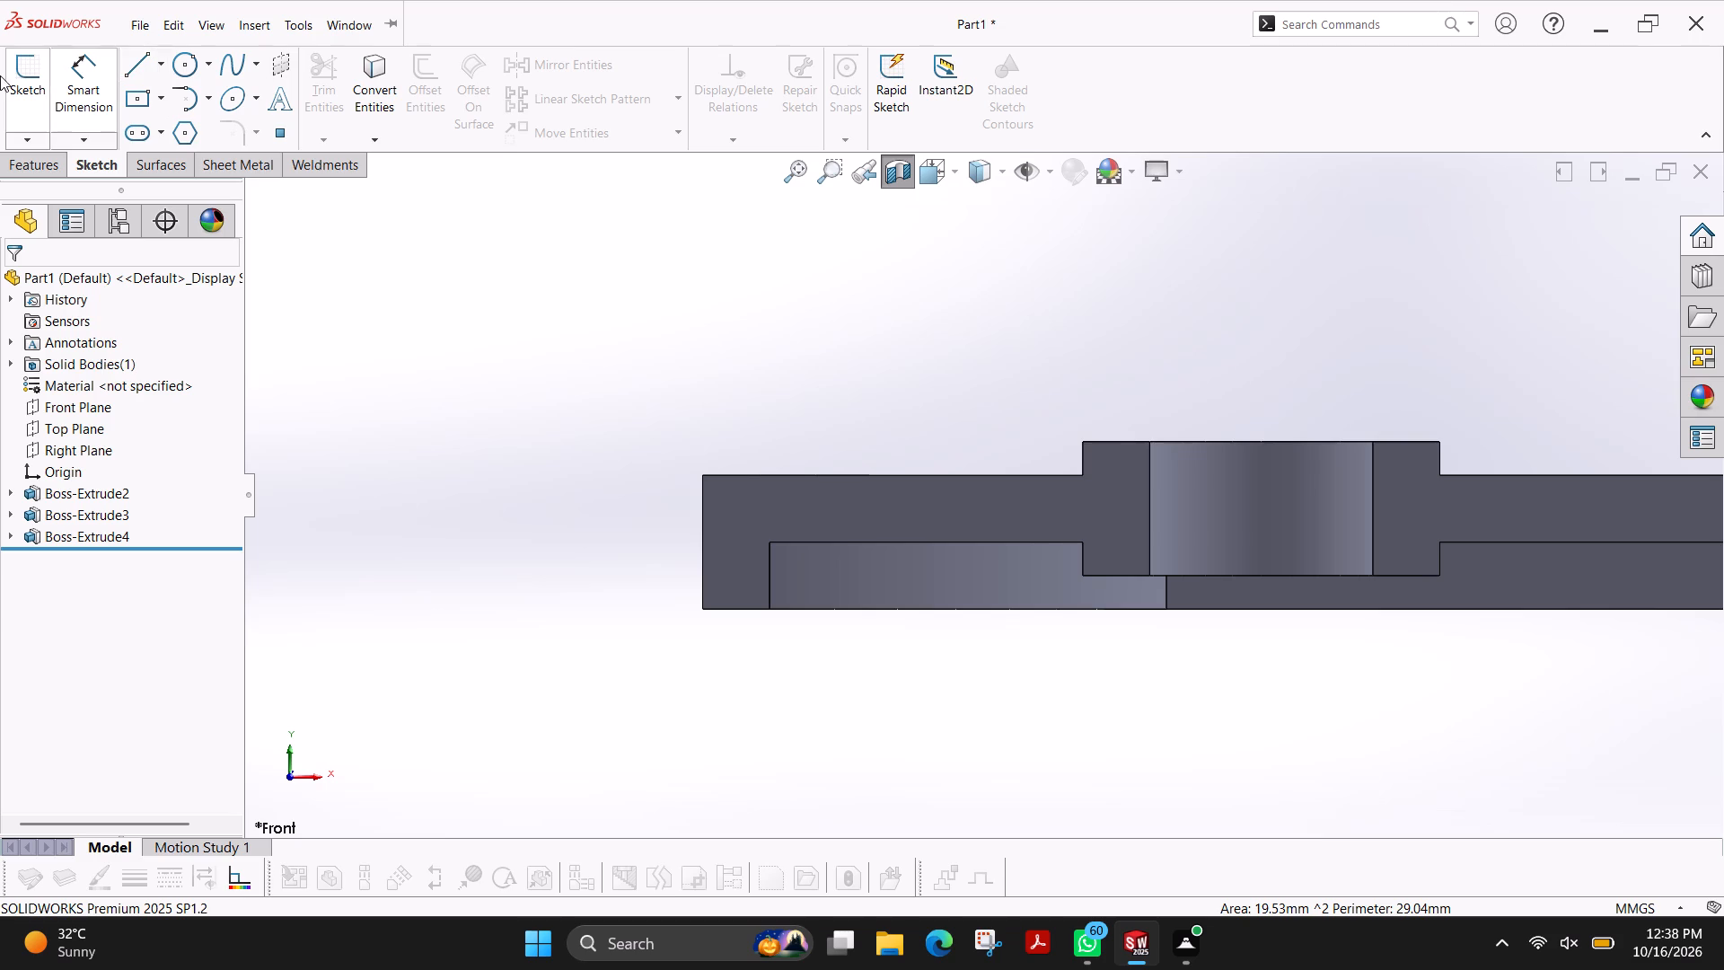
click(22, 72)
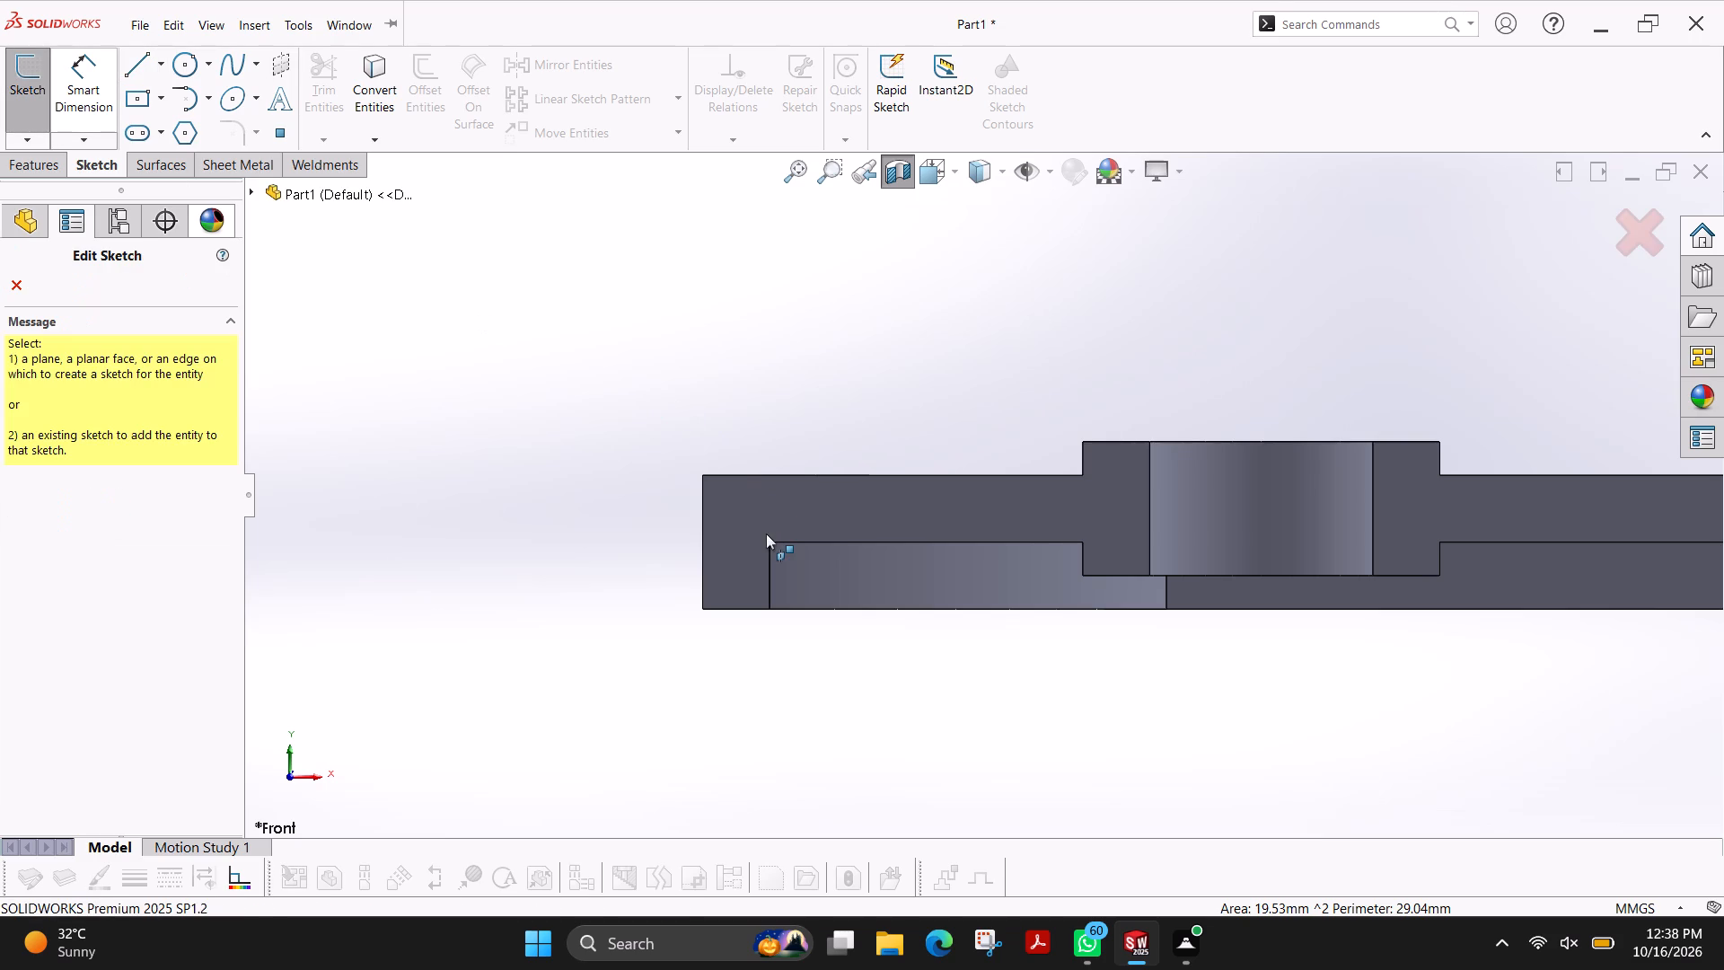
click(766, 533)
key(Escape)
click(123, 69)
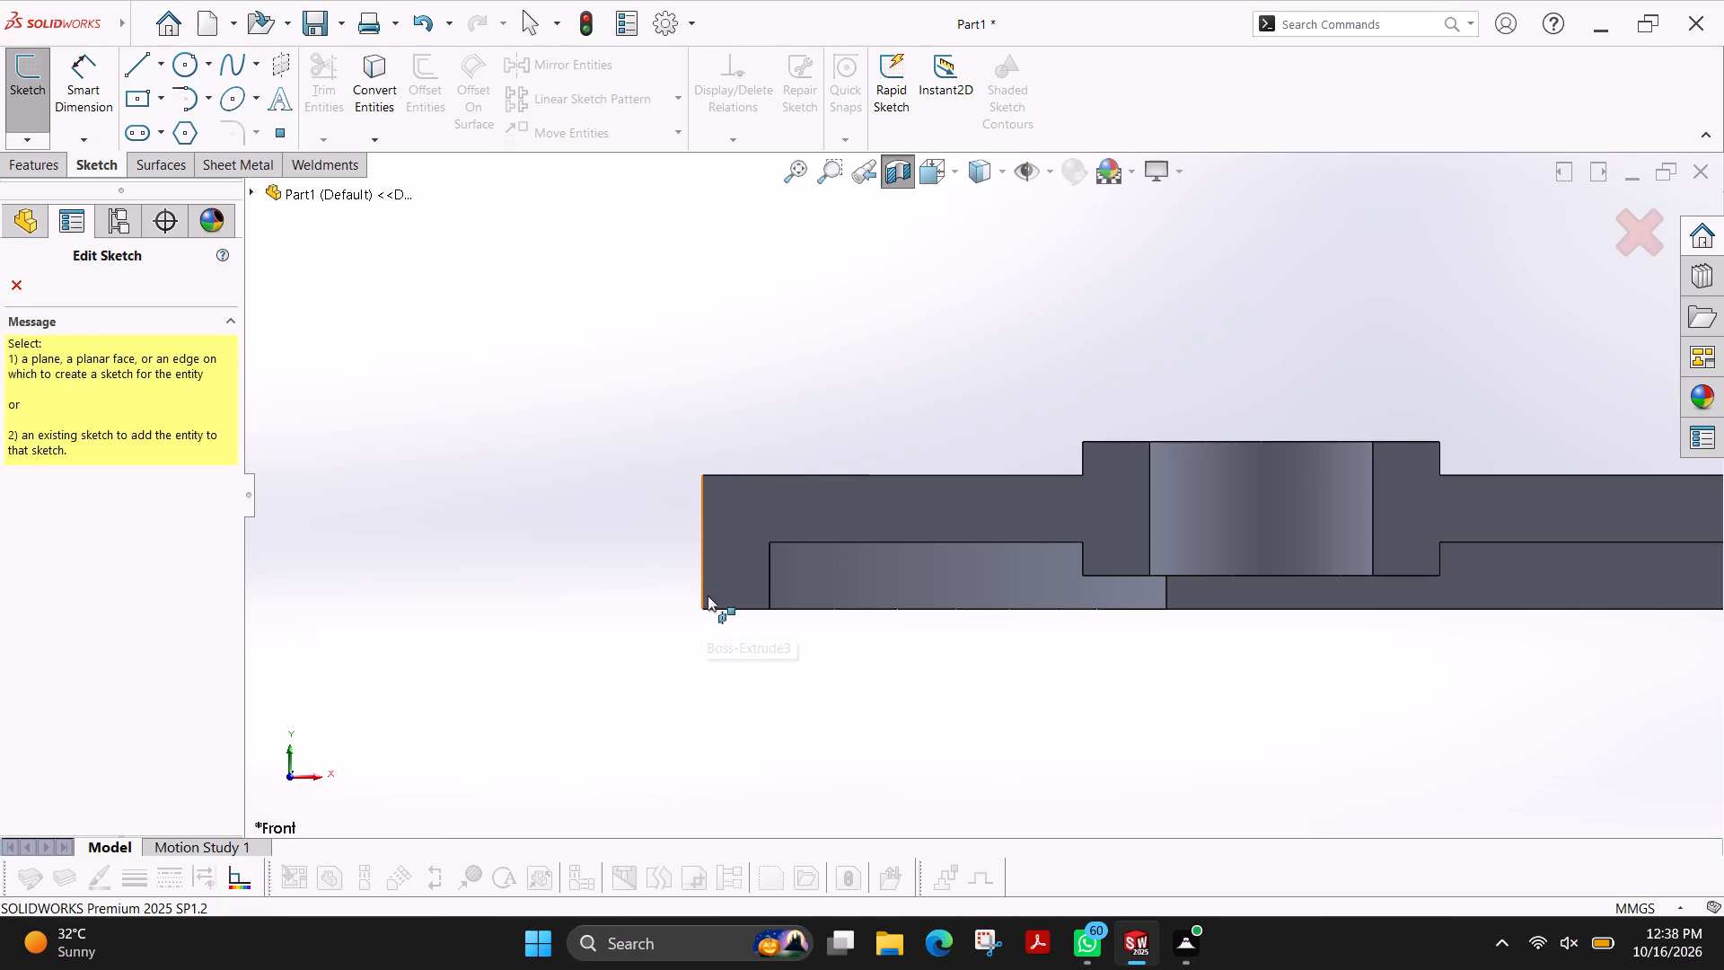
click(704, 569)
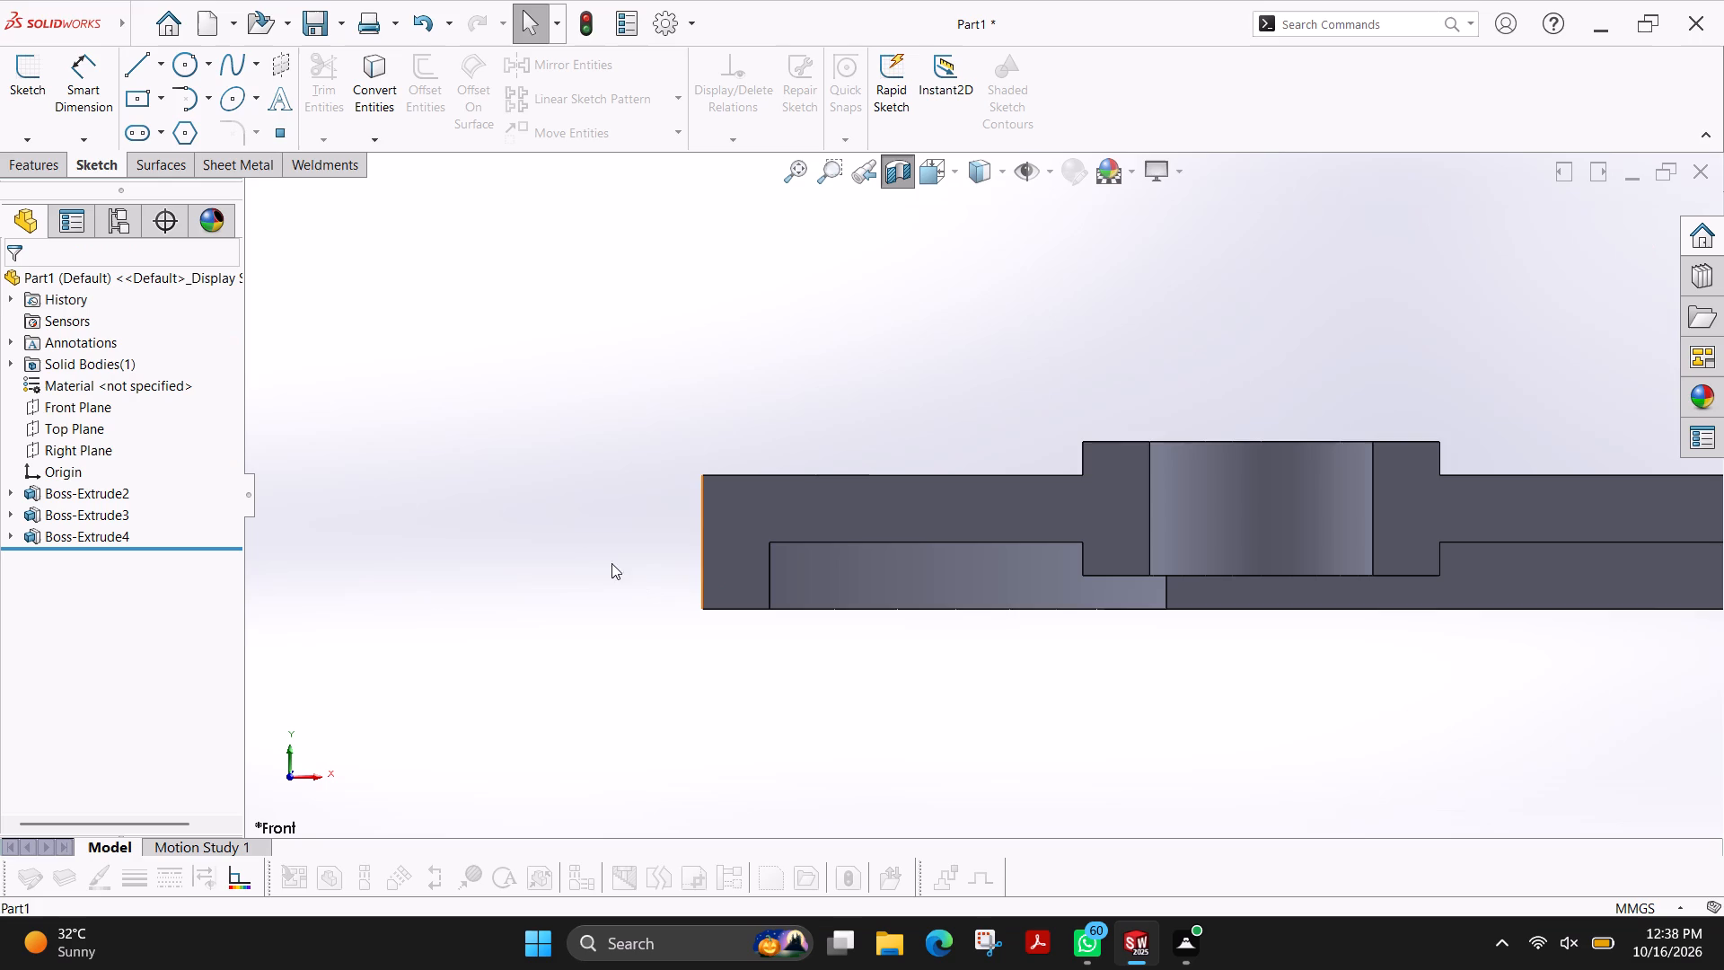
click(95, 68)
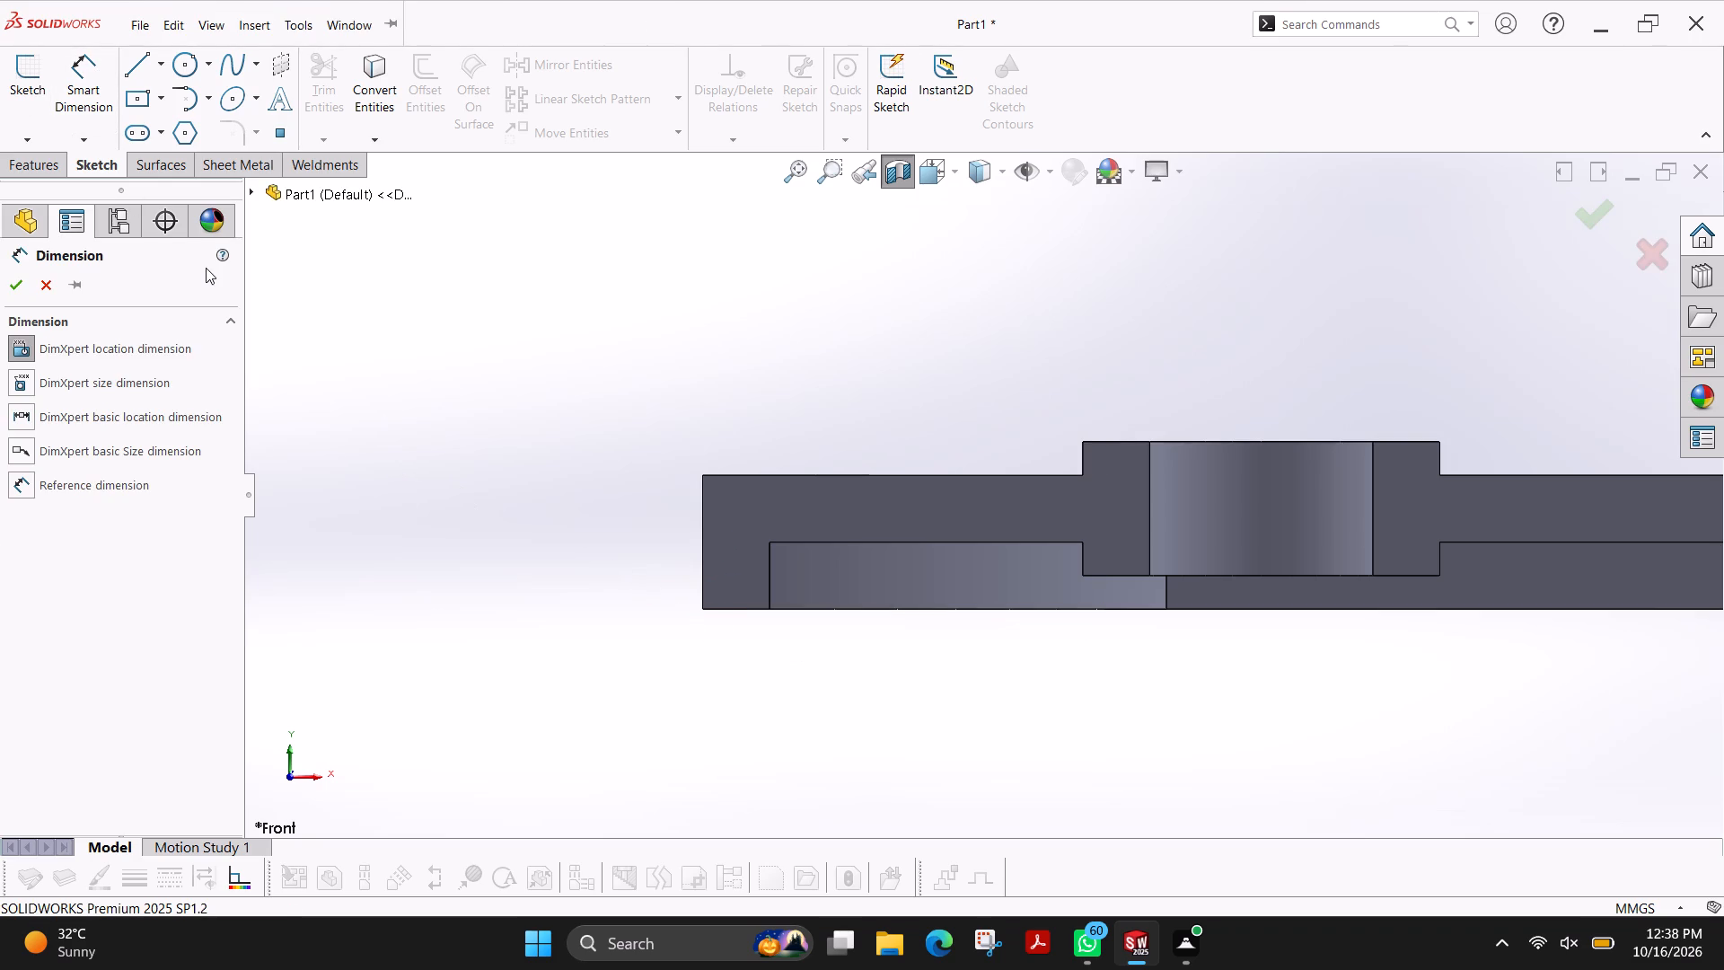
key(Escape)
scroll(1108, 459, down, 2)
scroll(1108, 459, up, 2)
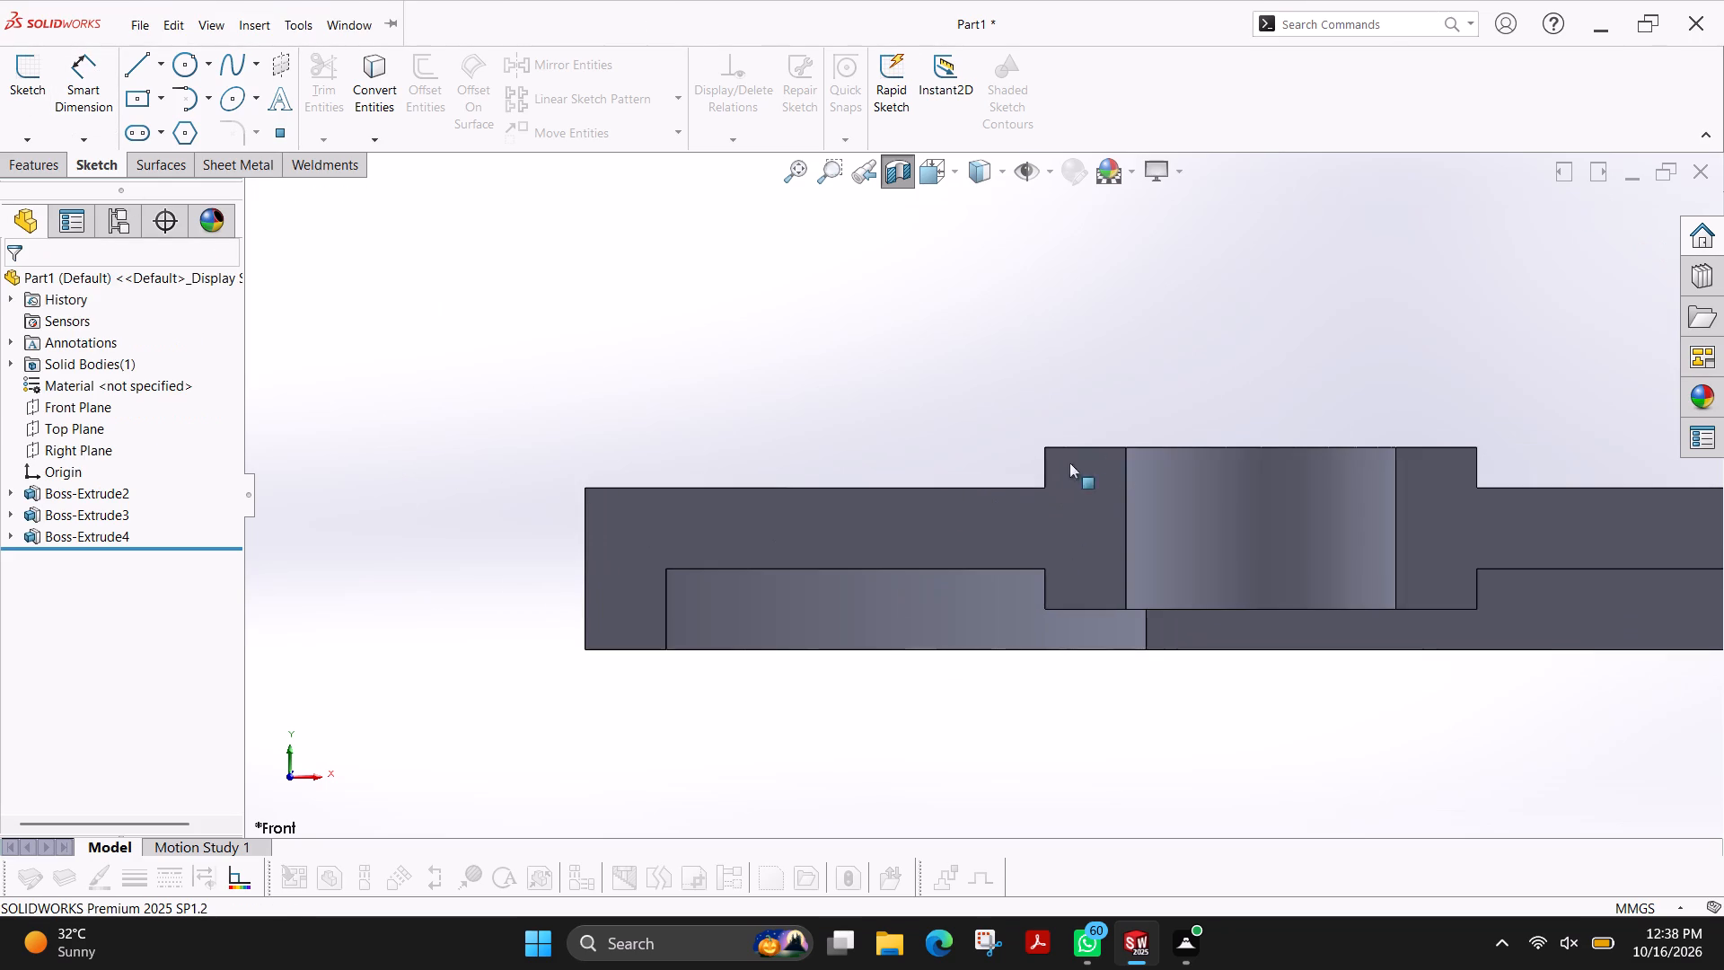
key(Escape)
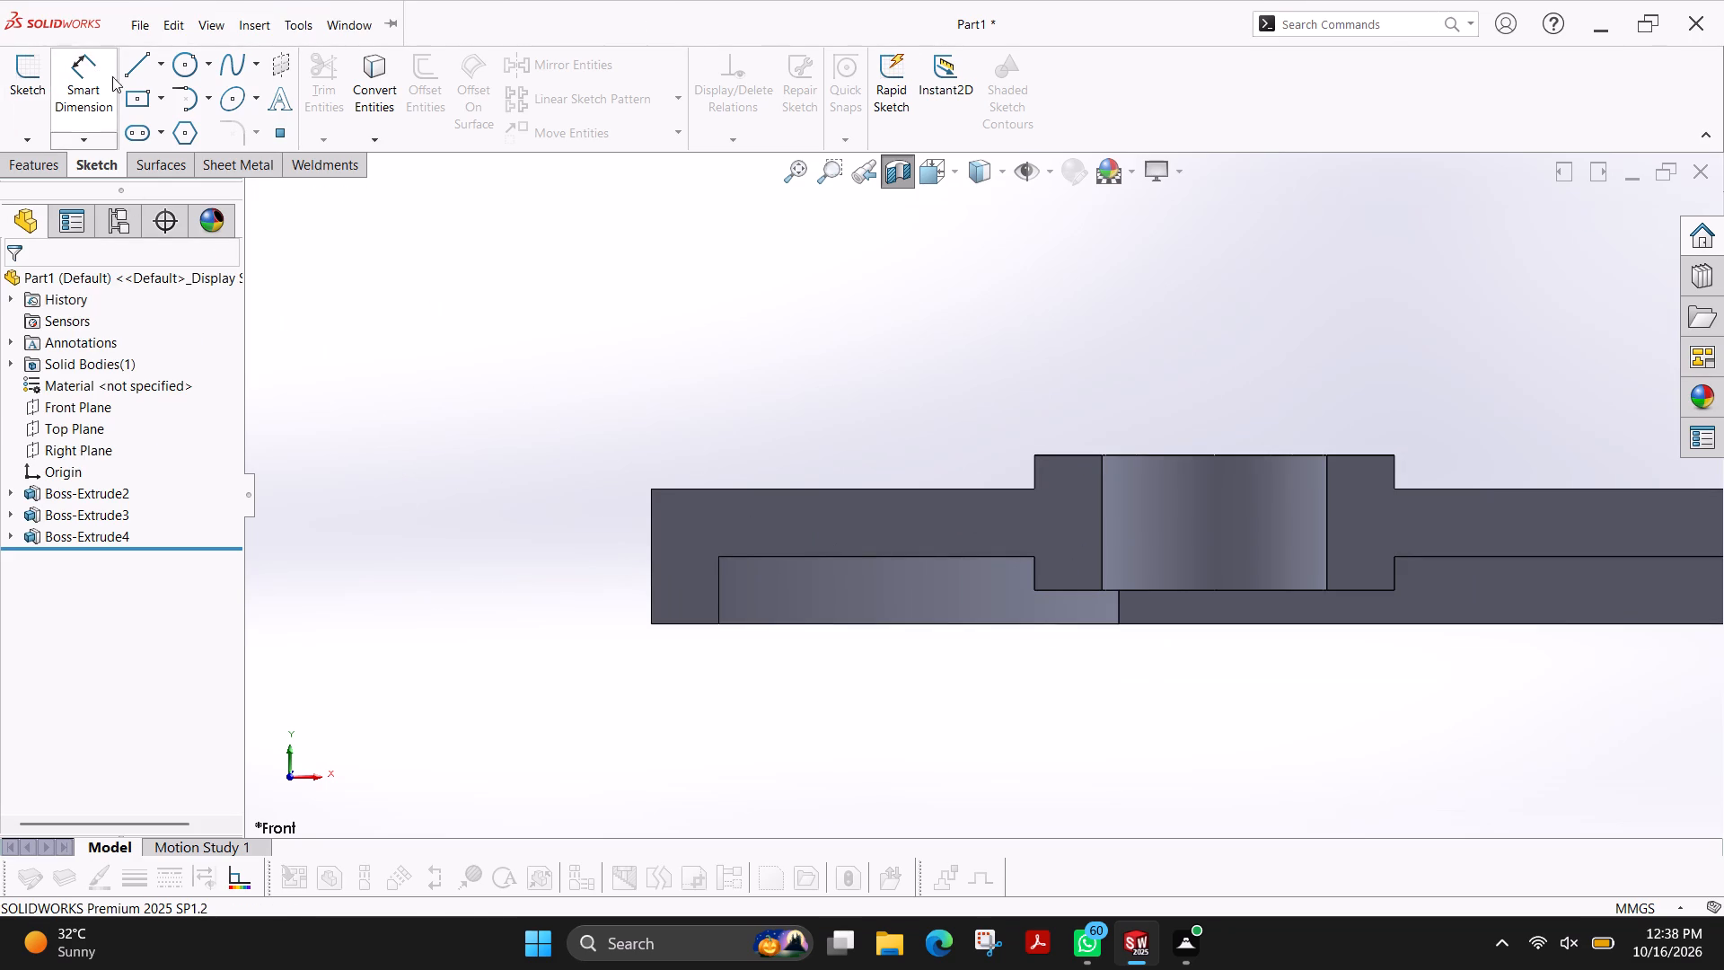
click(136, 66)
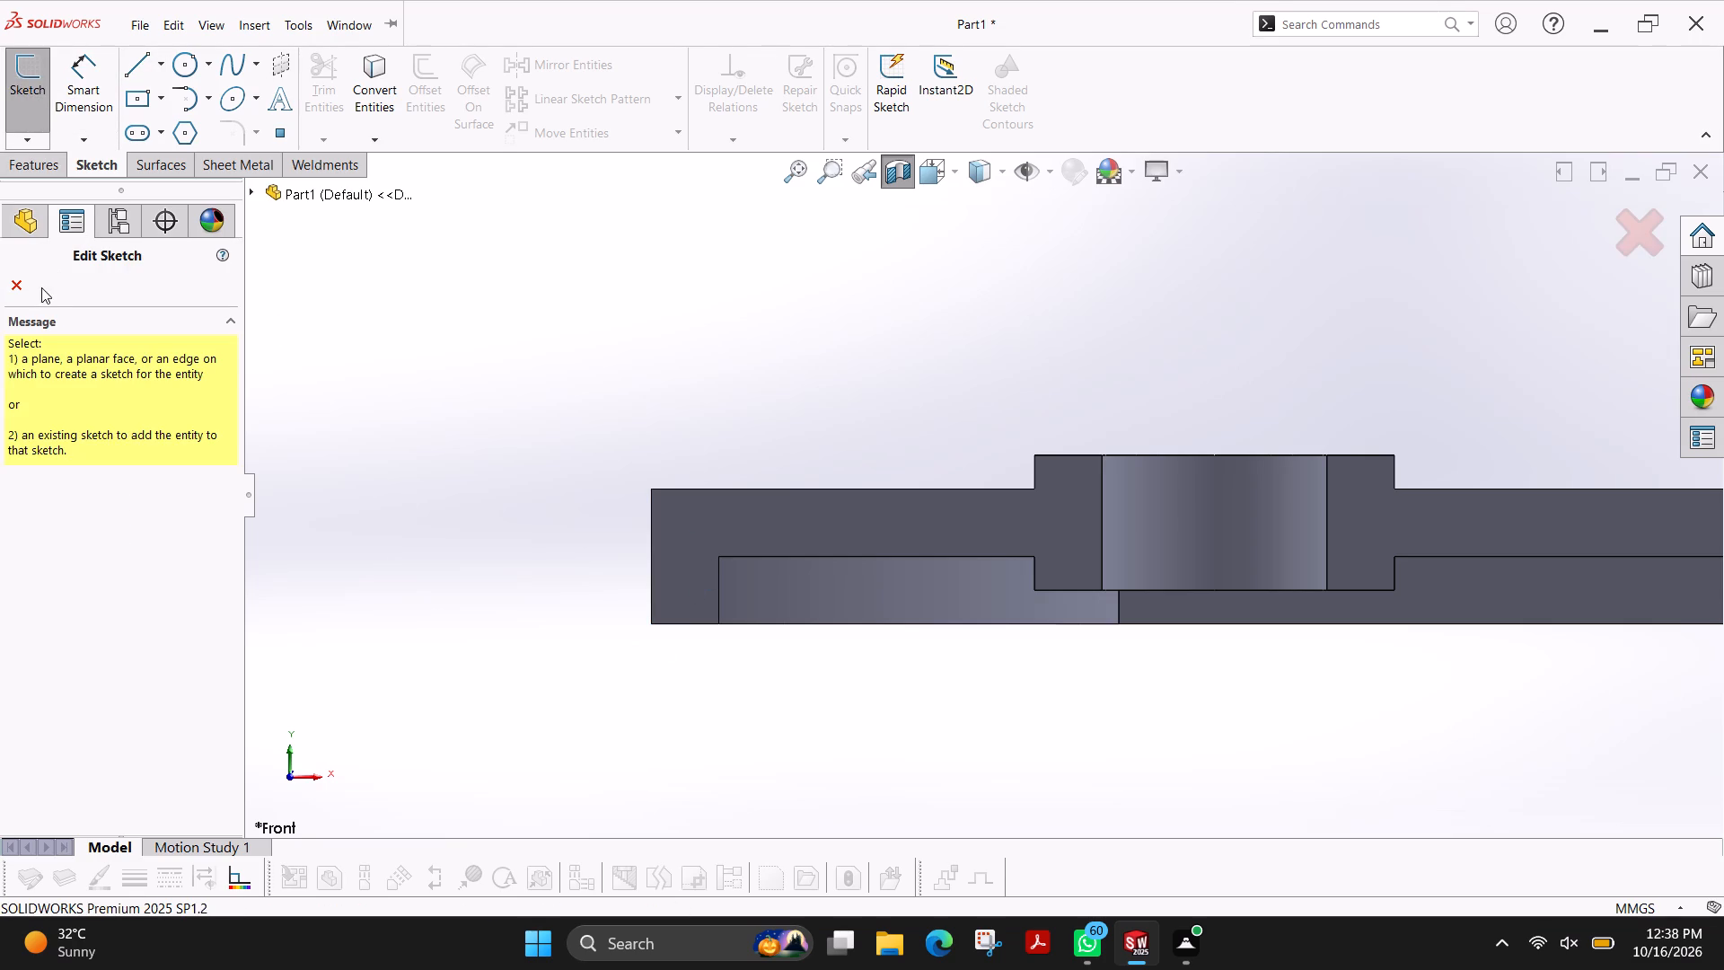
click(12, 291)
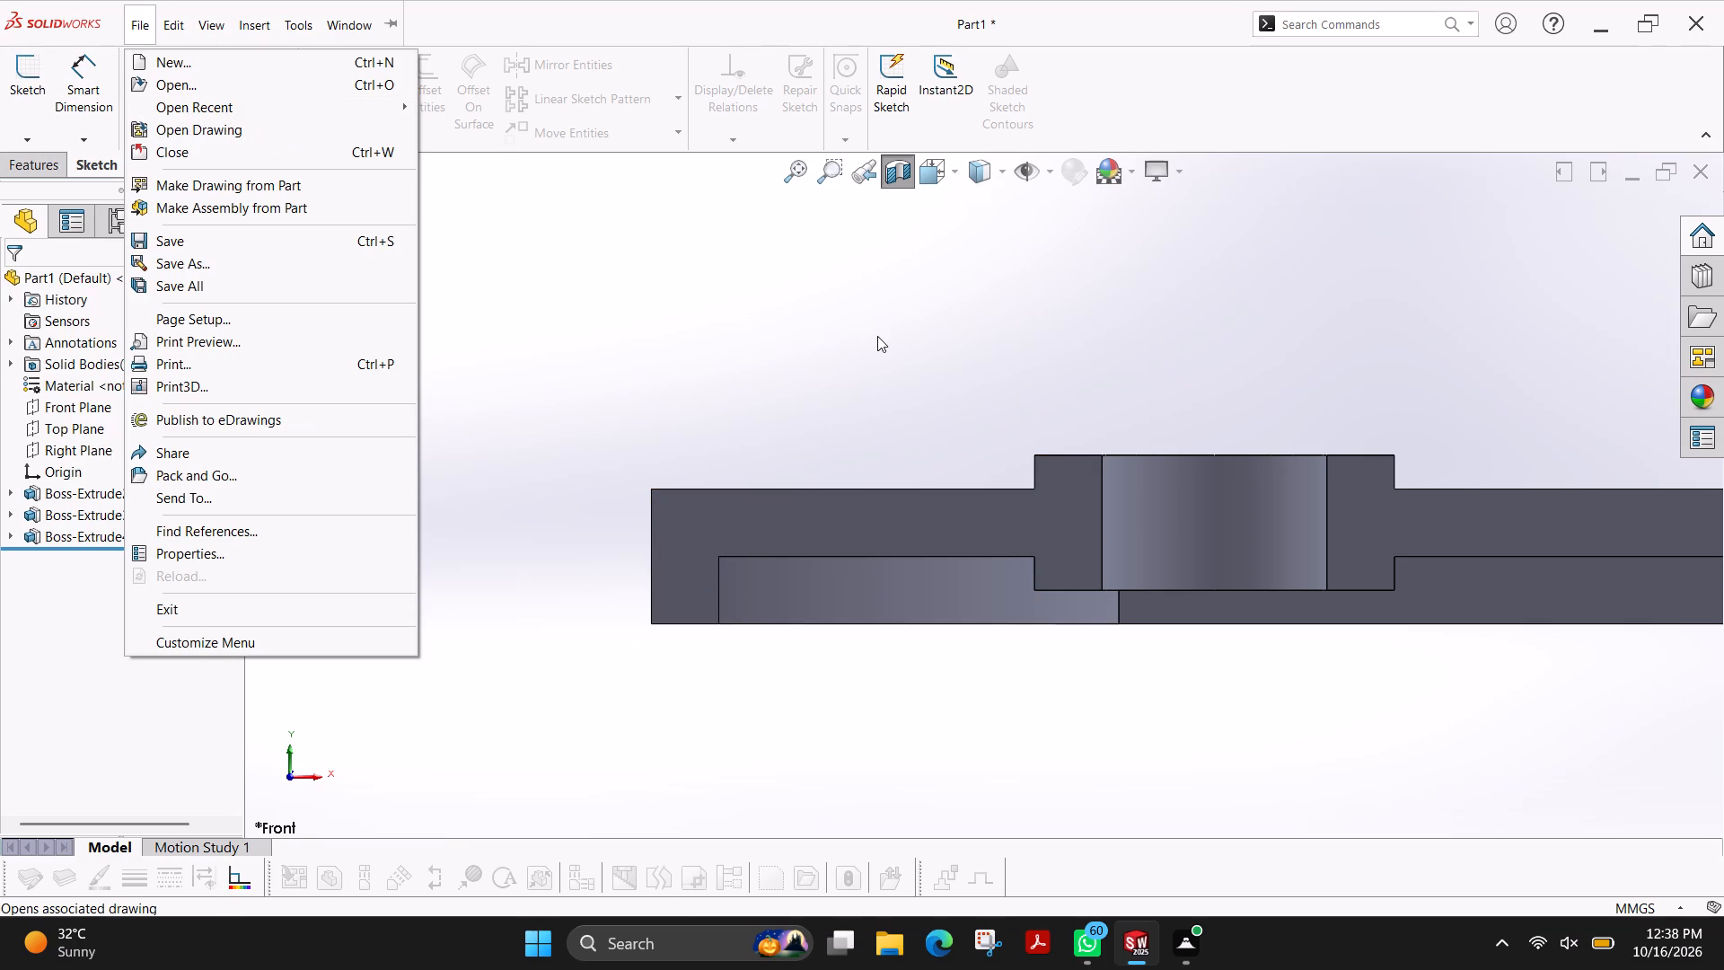
Turn off the section view of the plate.
scroll(877, 336, up, 1)
click(894, 173)
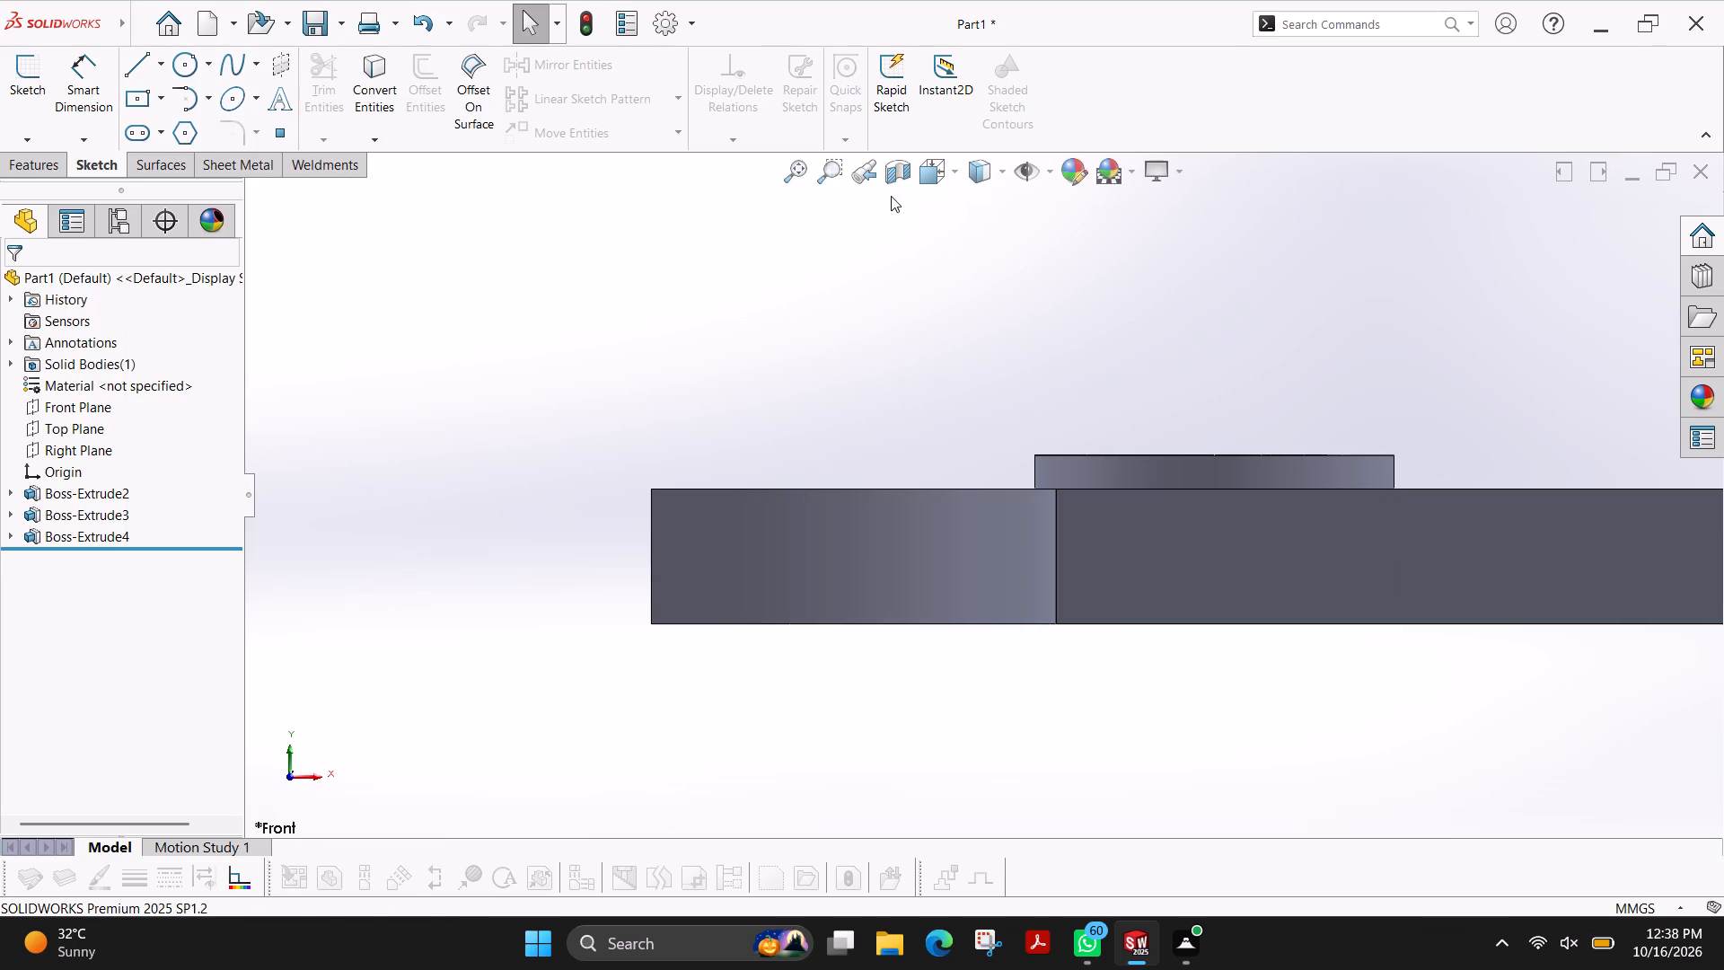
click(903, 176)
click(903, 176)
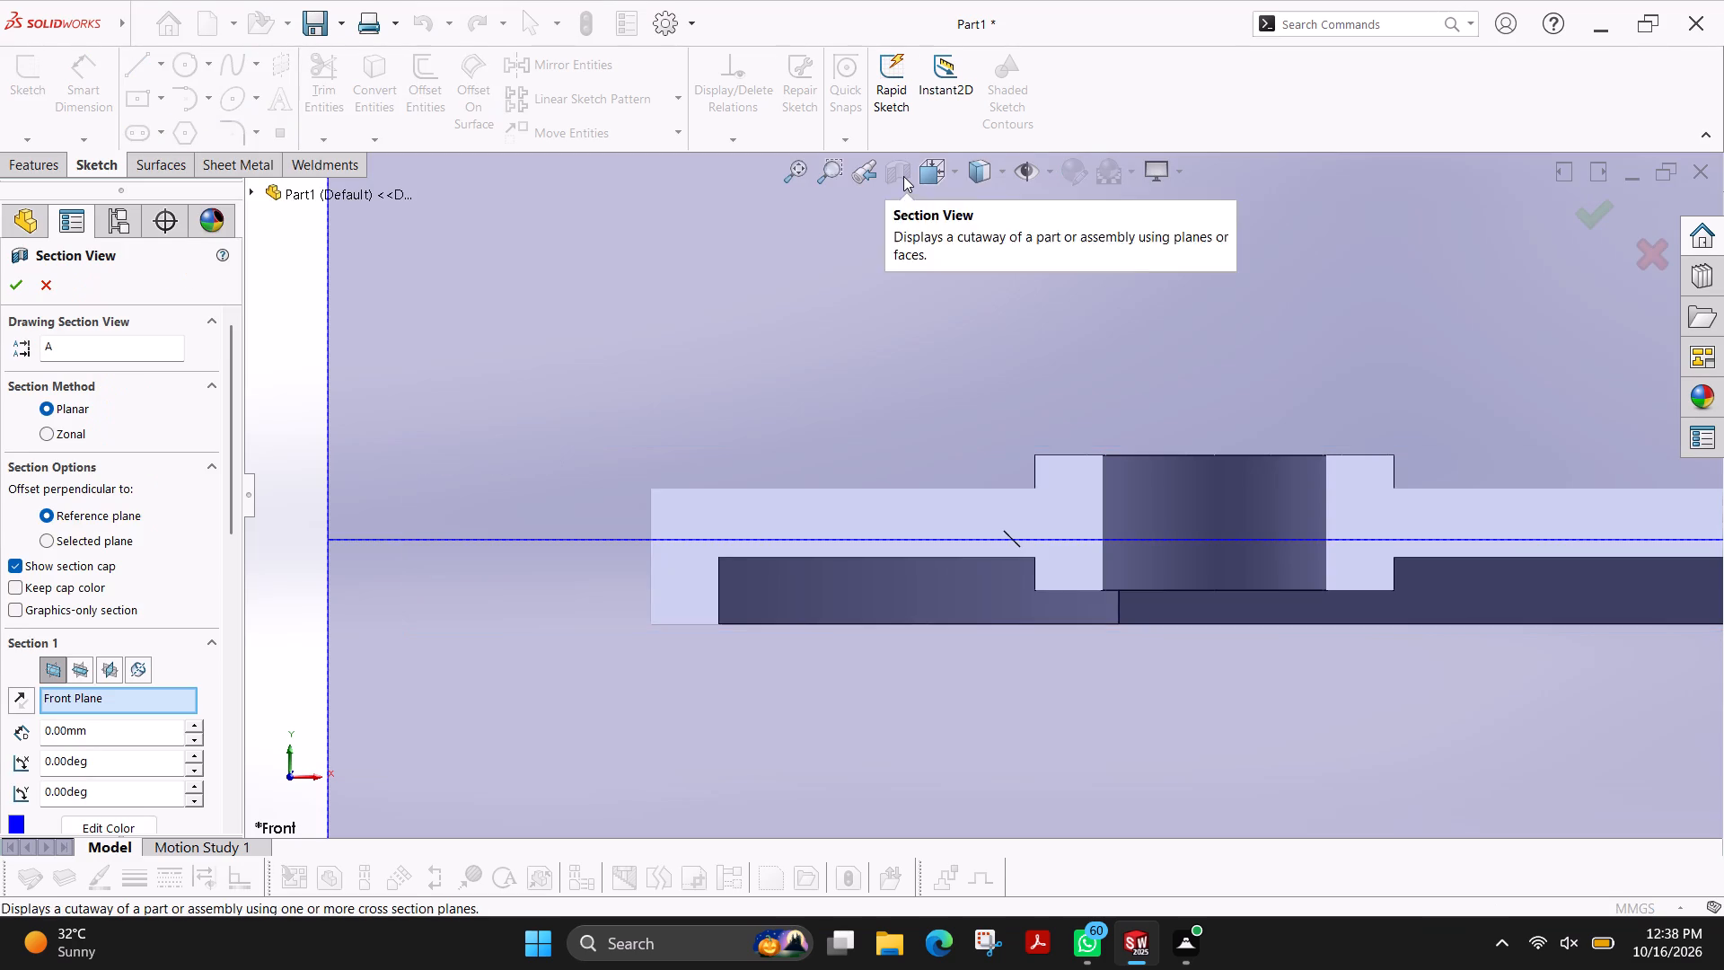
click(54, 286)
Start a new sketch on the plate's long front side face.
scroll(1350, 634, up, 1)
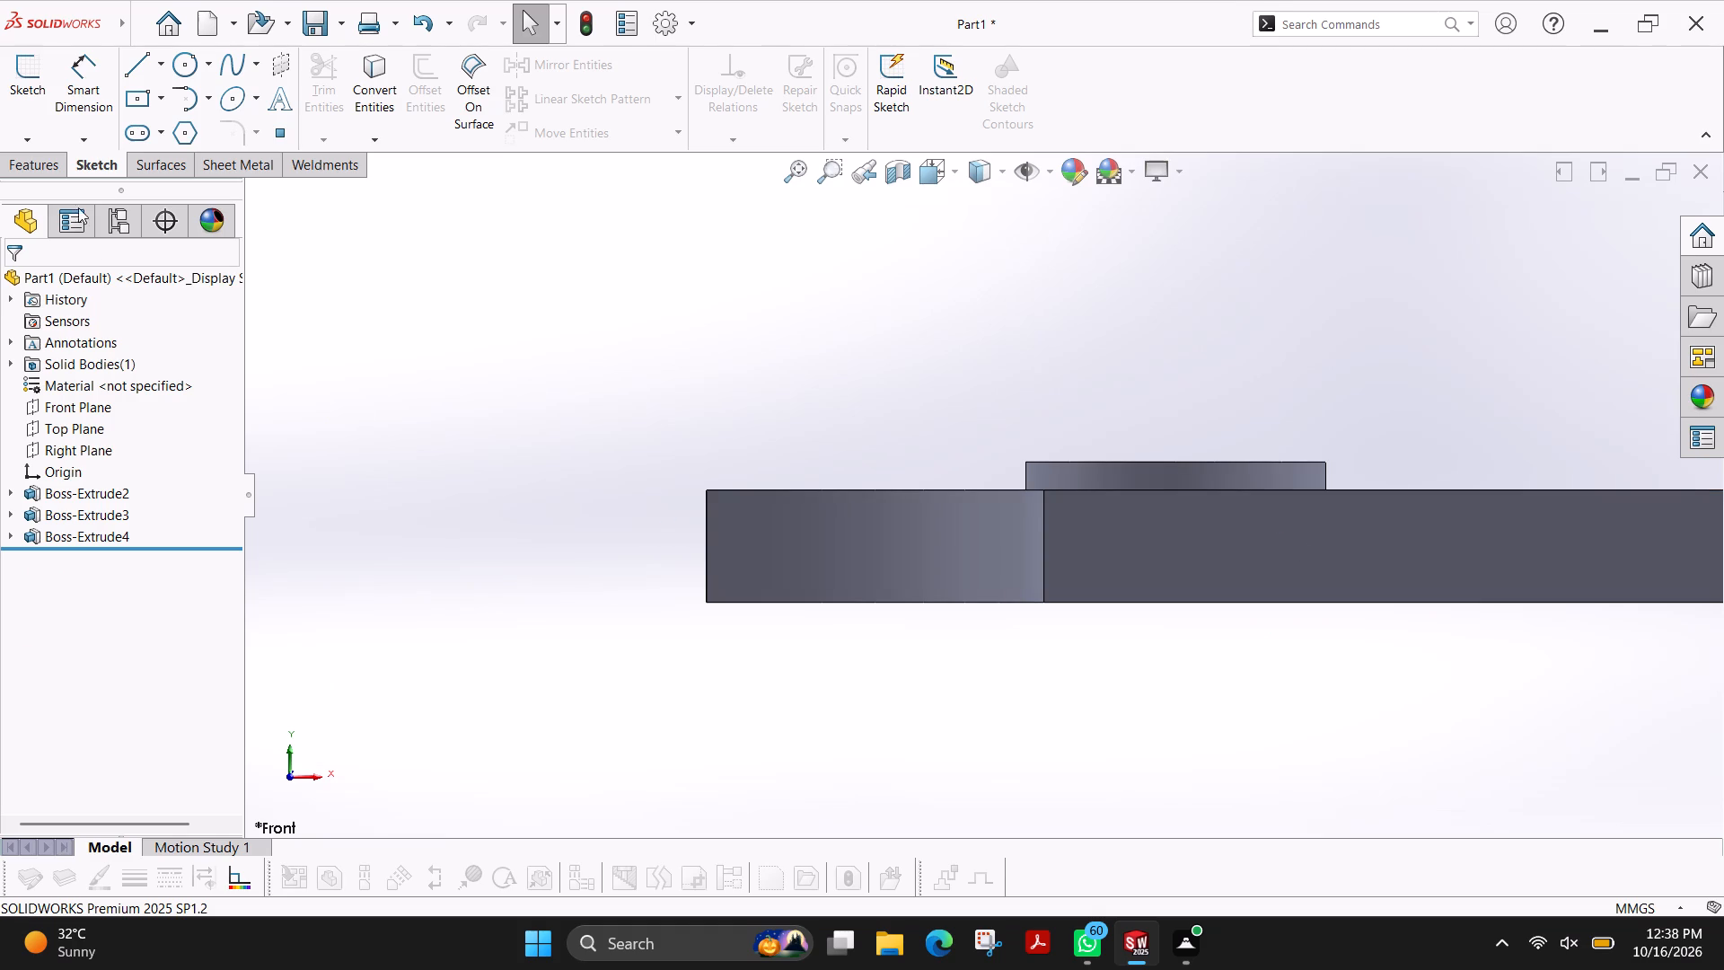
scroll(142, 81, up, 1)
click(95, 153)
click(136, 68)
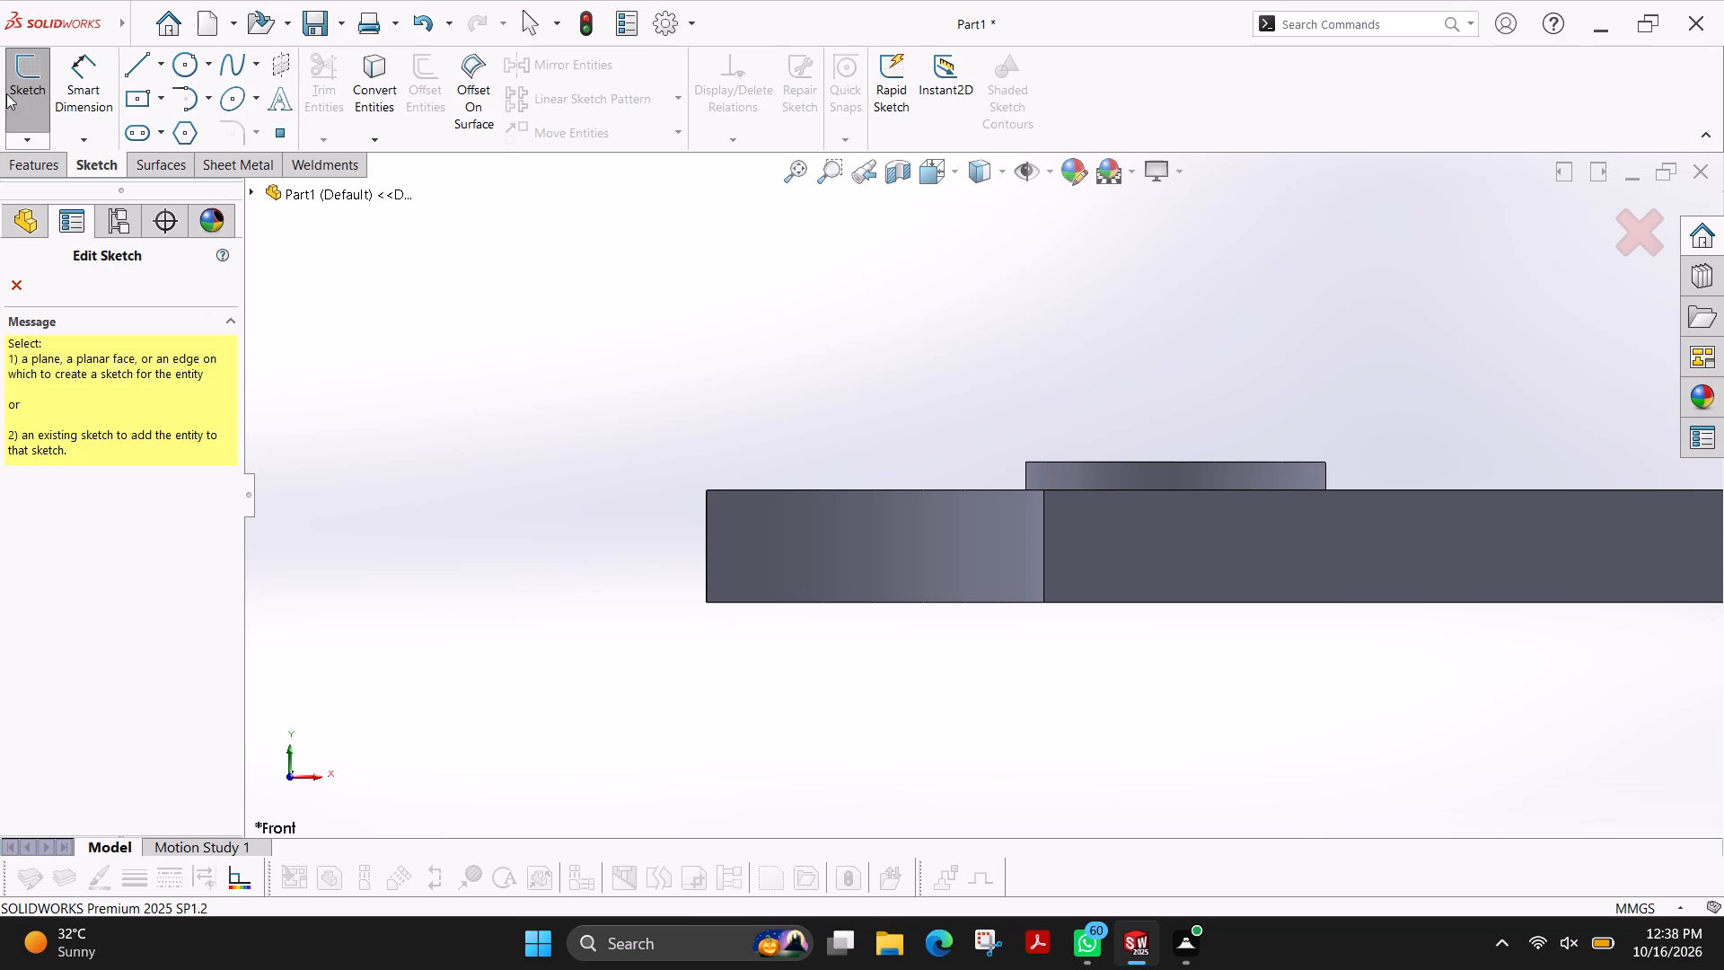
click(31, 98)
click(1359, 551)
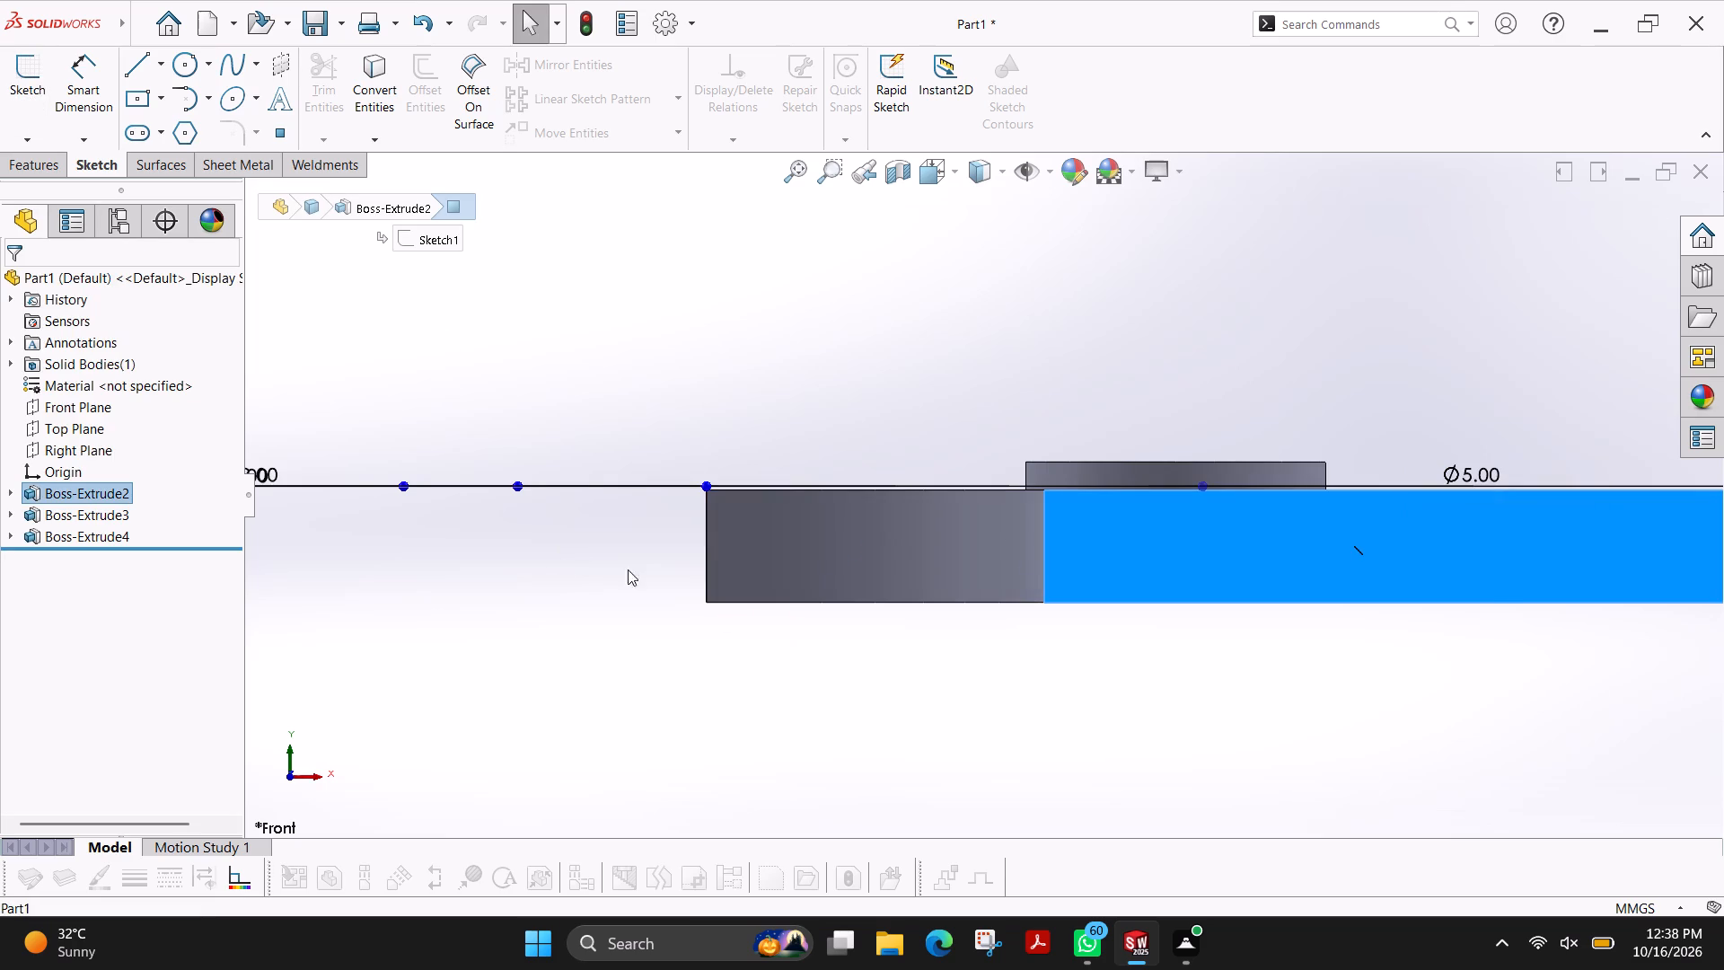
scroll(682, 539, up, 1)
scroll(1122, 499, down, 2)
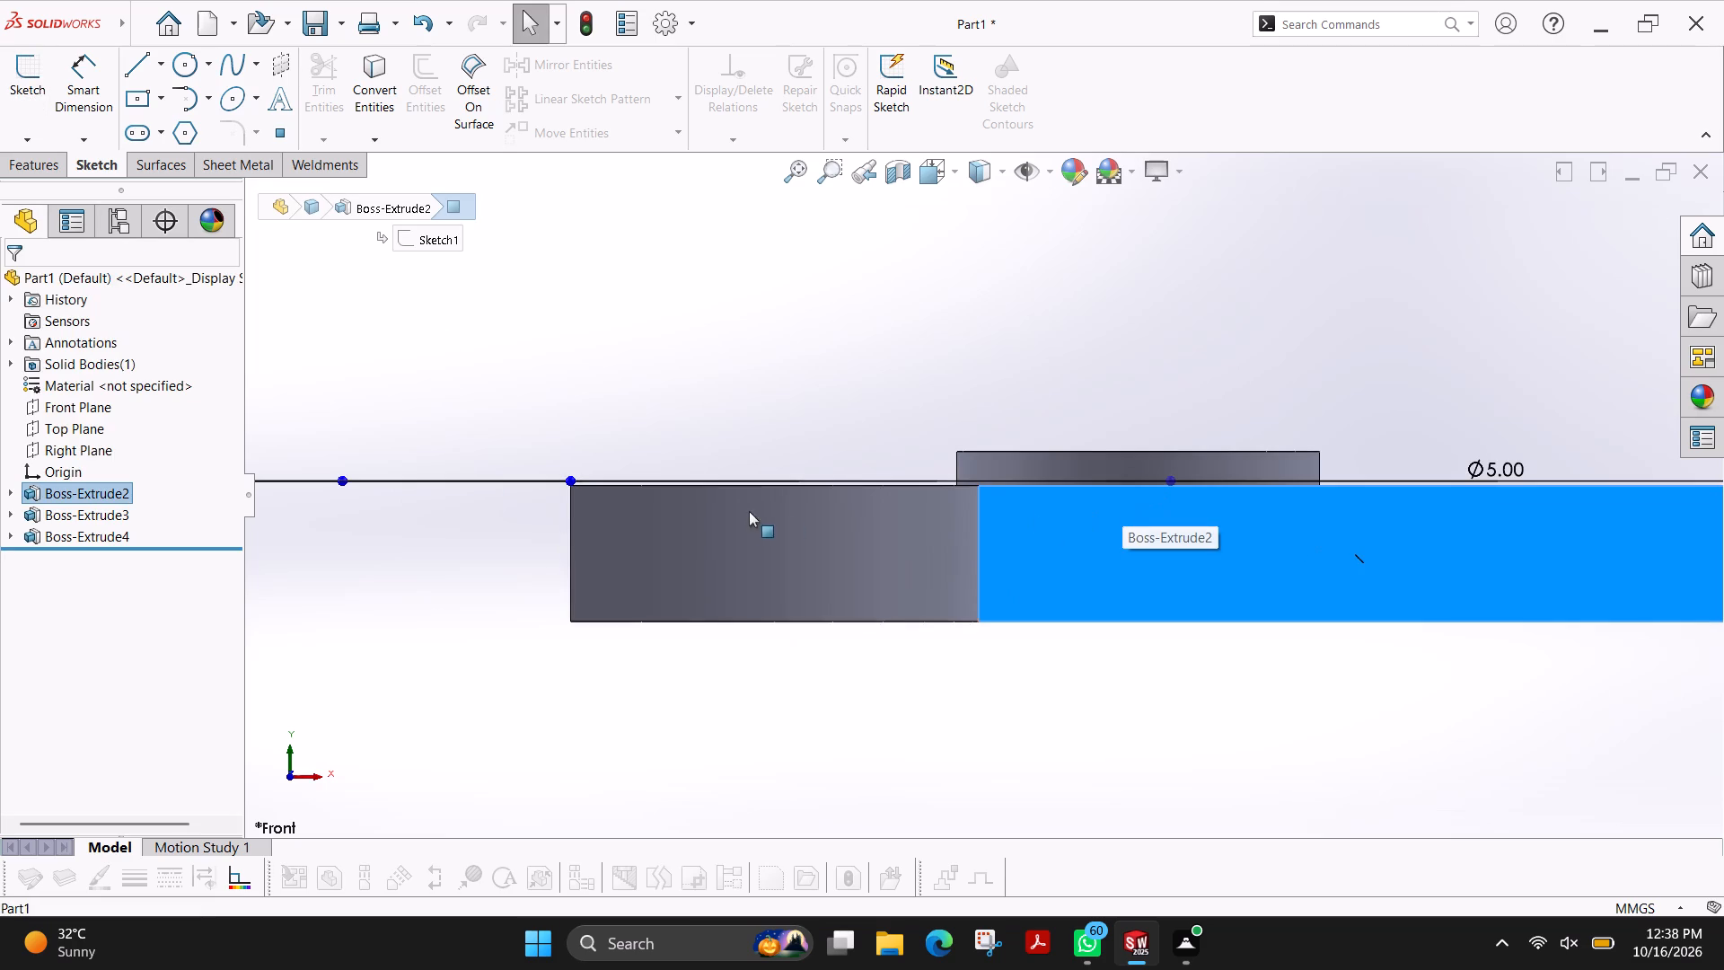
scroll(716, 521, down, 4)
scroll(715, 521, up, 6)
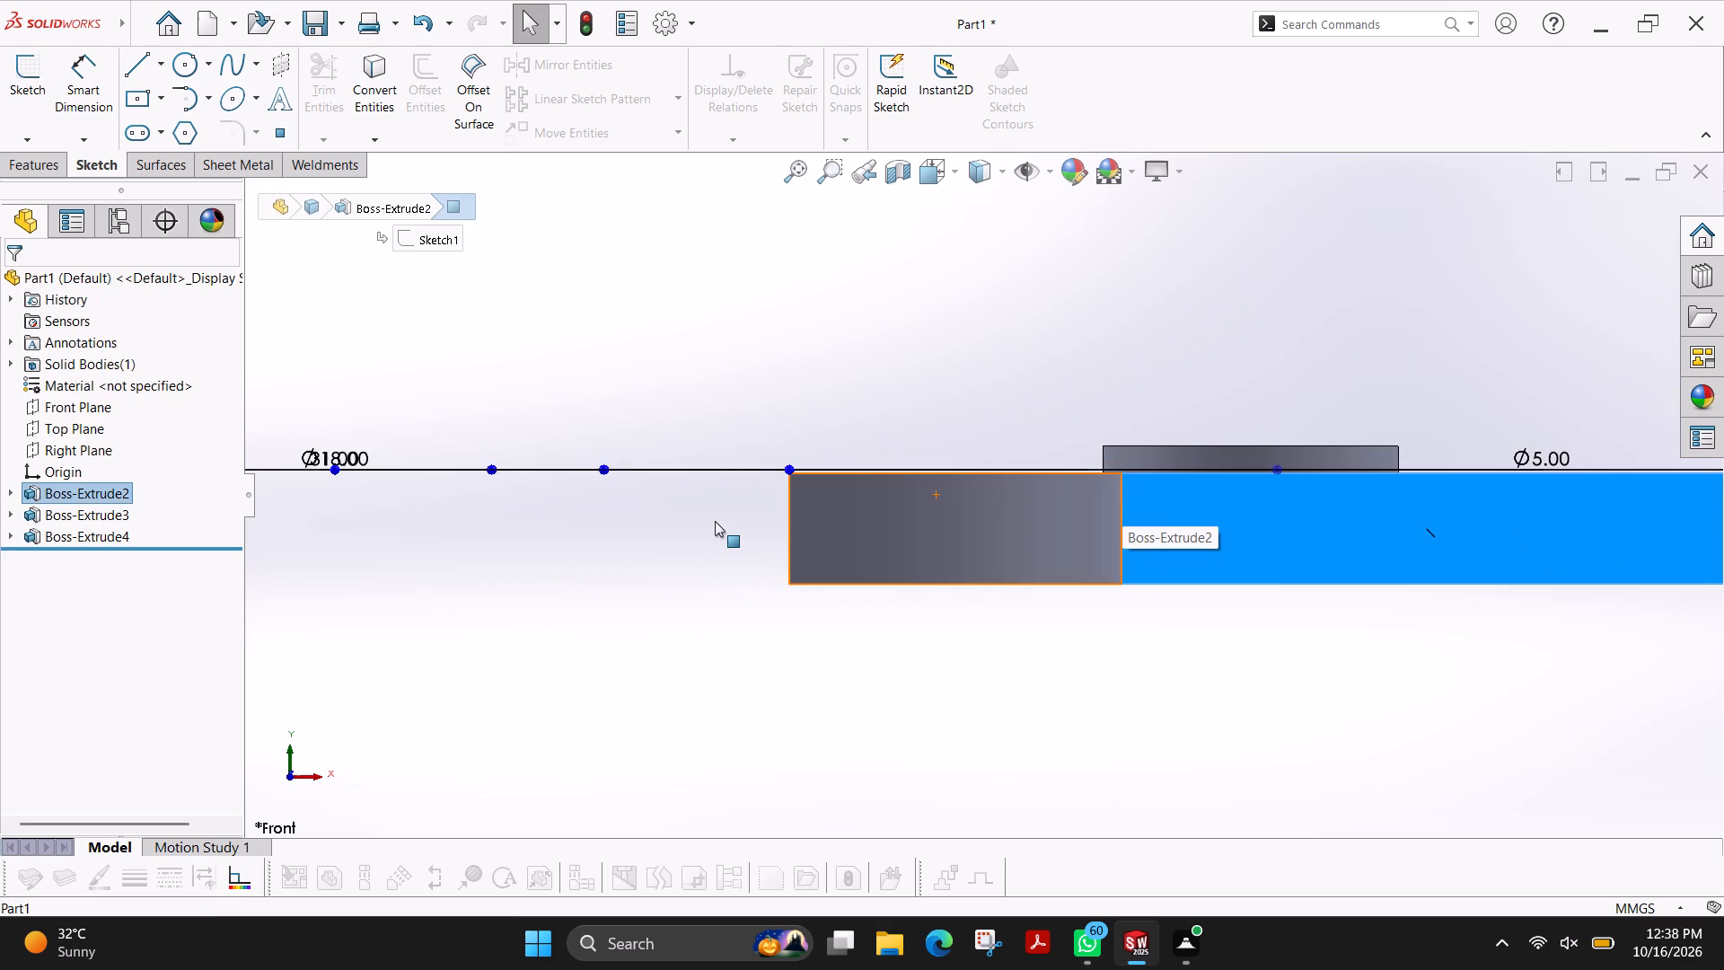
scroll(1663, 524, up, 4)
scroll(1635, 536, down, 4)
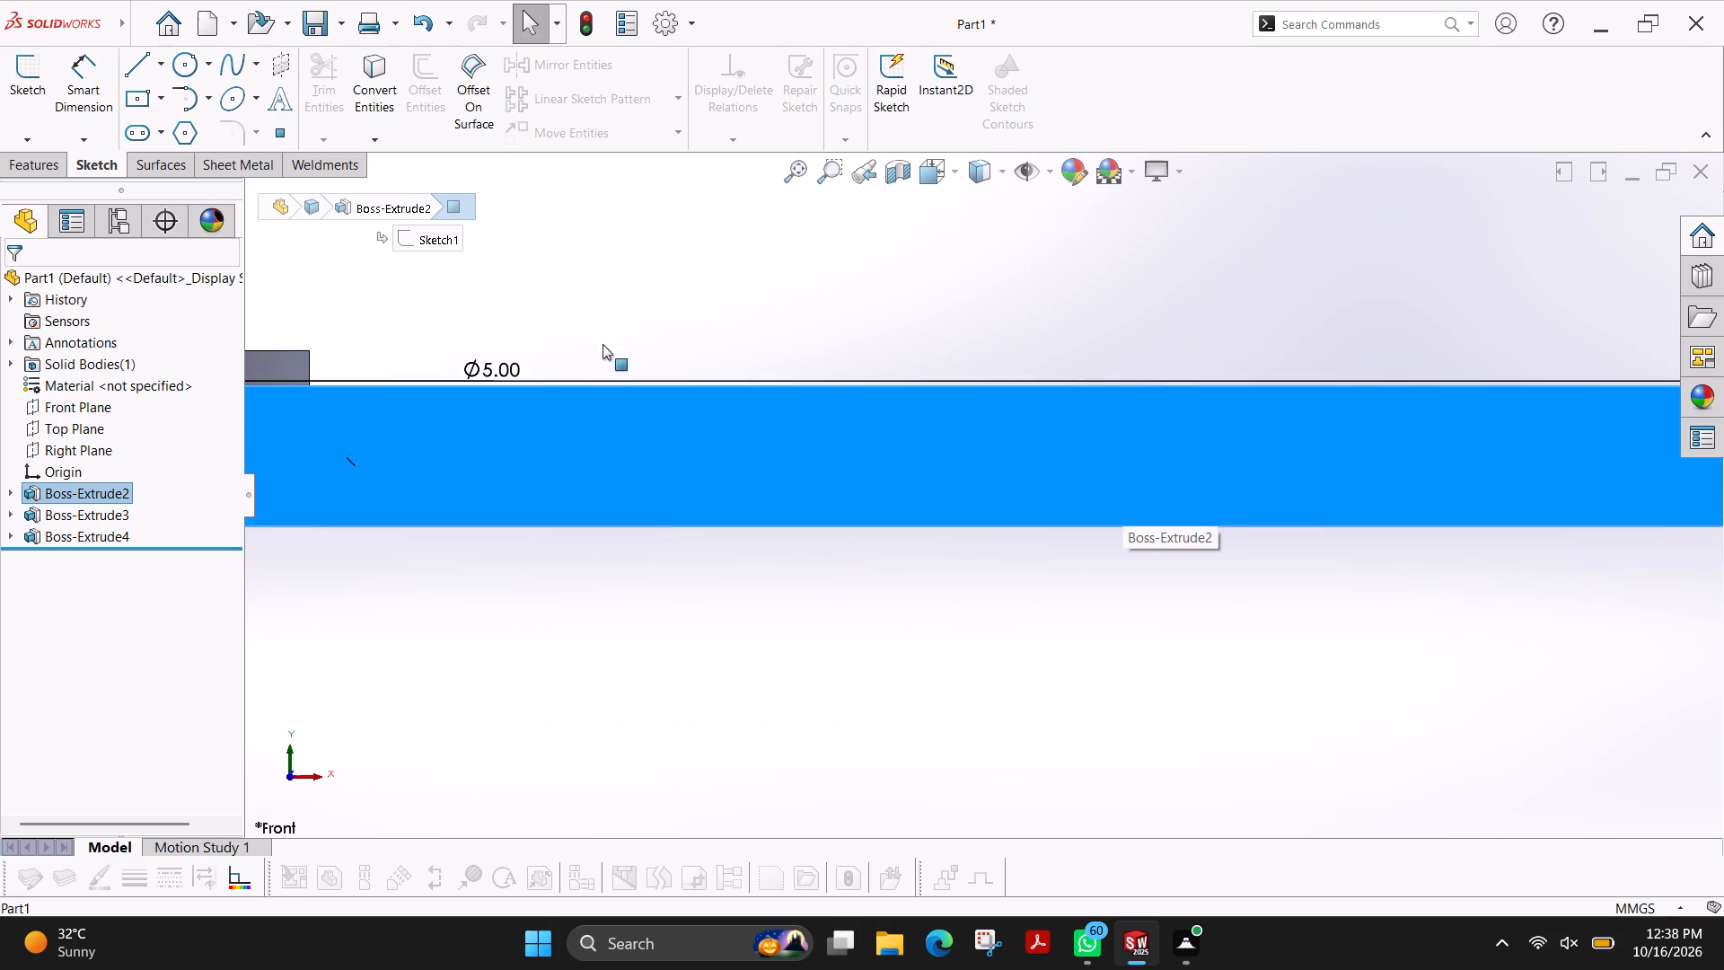
scroll(367, 447, up, 2)
scroll(368, 447, down, 4)
scroll(389, 441, up, 4)
scroll(514, 439, down, 4)
scroll(514, 439, up, 2)
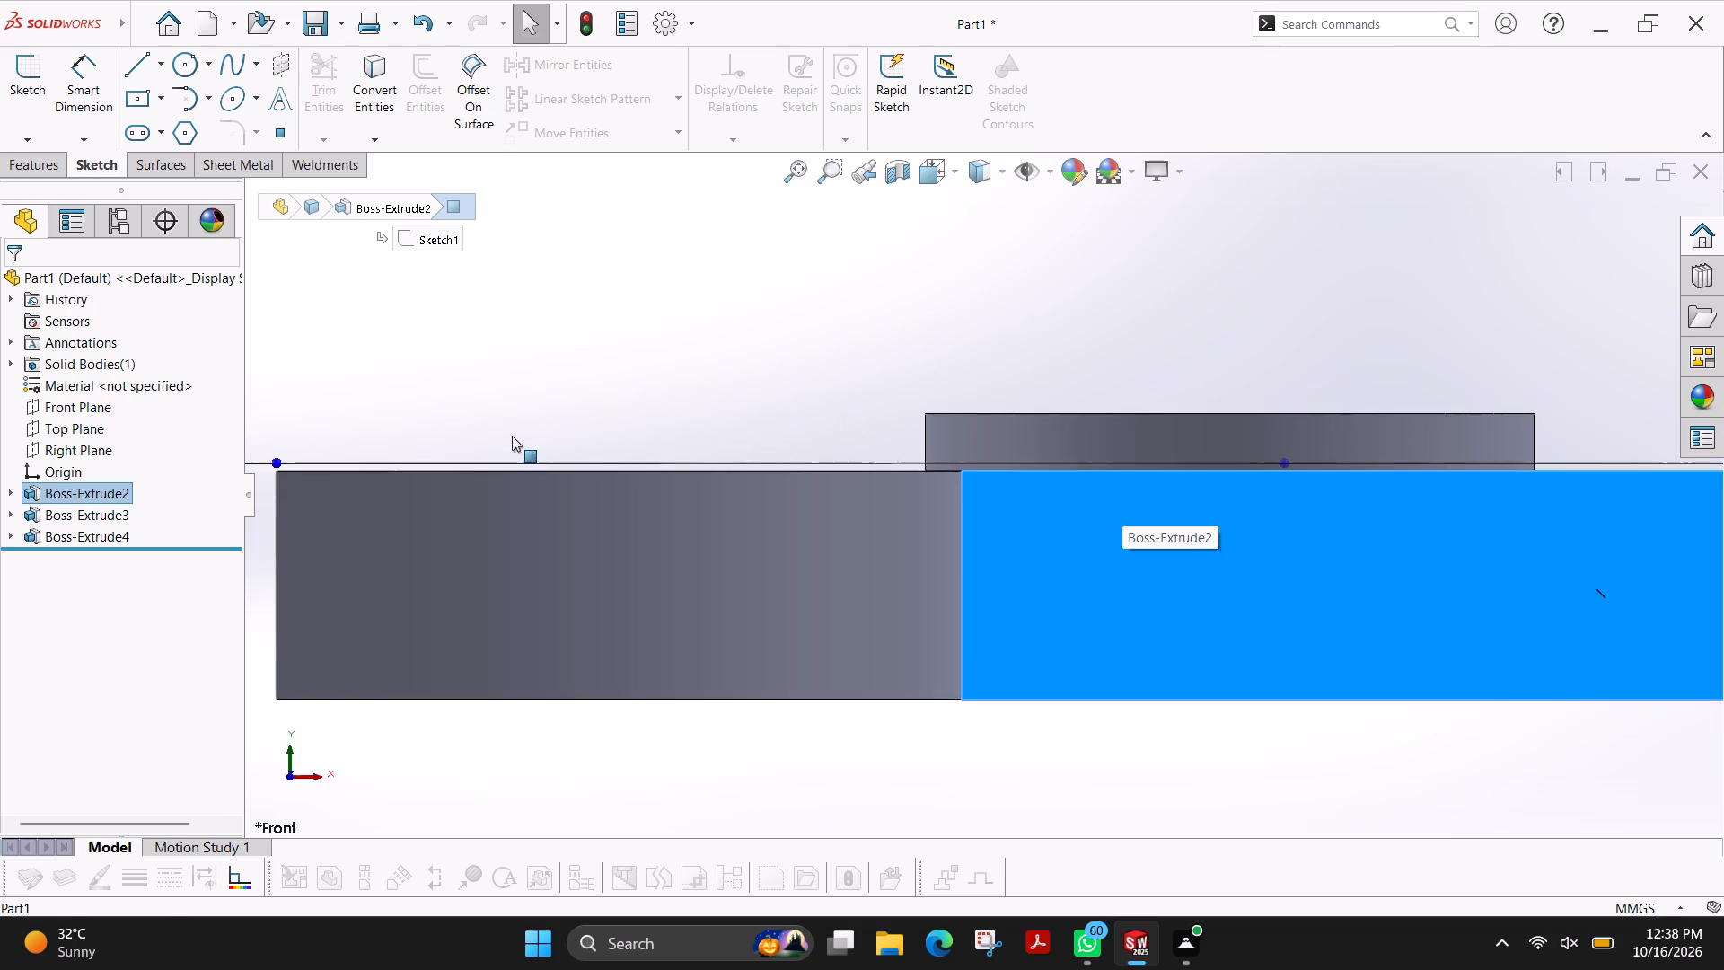
click(15, 87)
scroll(850, 514, down, 2)
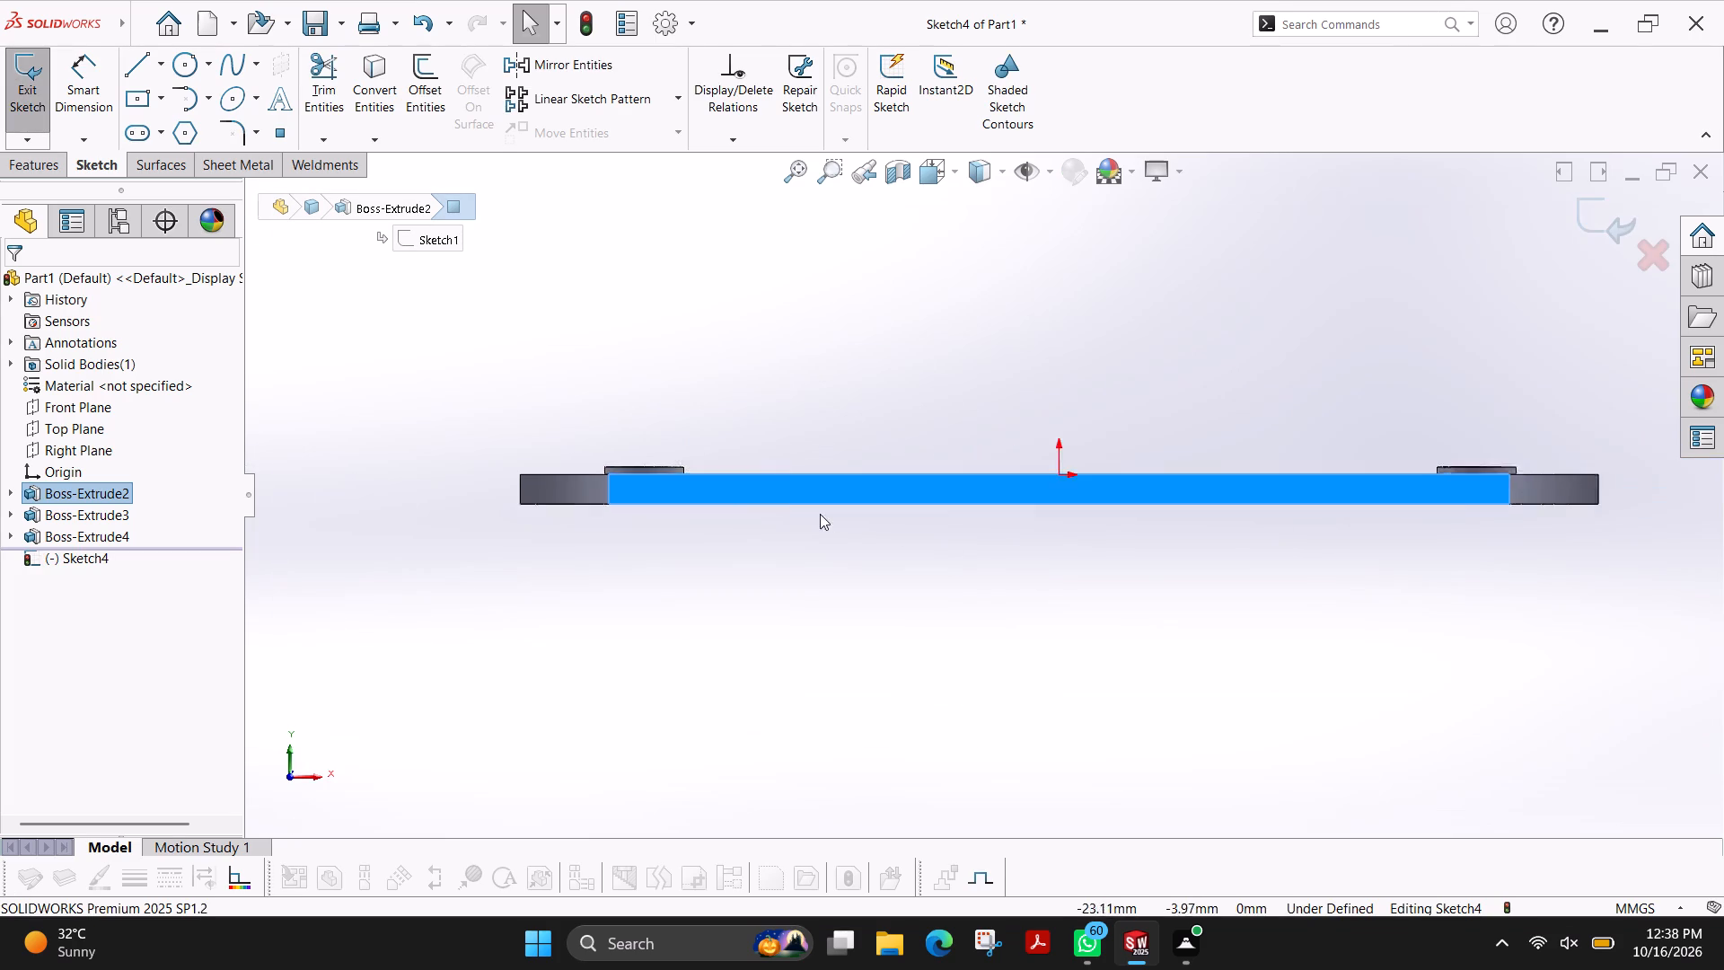
scroll(820, 514, down, 1)
key(Escape)
Check the heights of the plate's end edge and the ring boss with temporary lines, cancelling each one.
scroll(684, 353, down, 2)
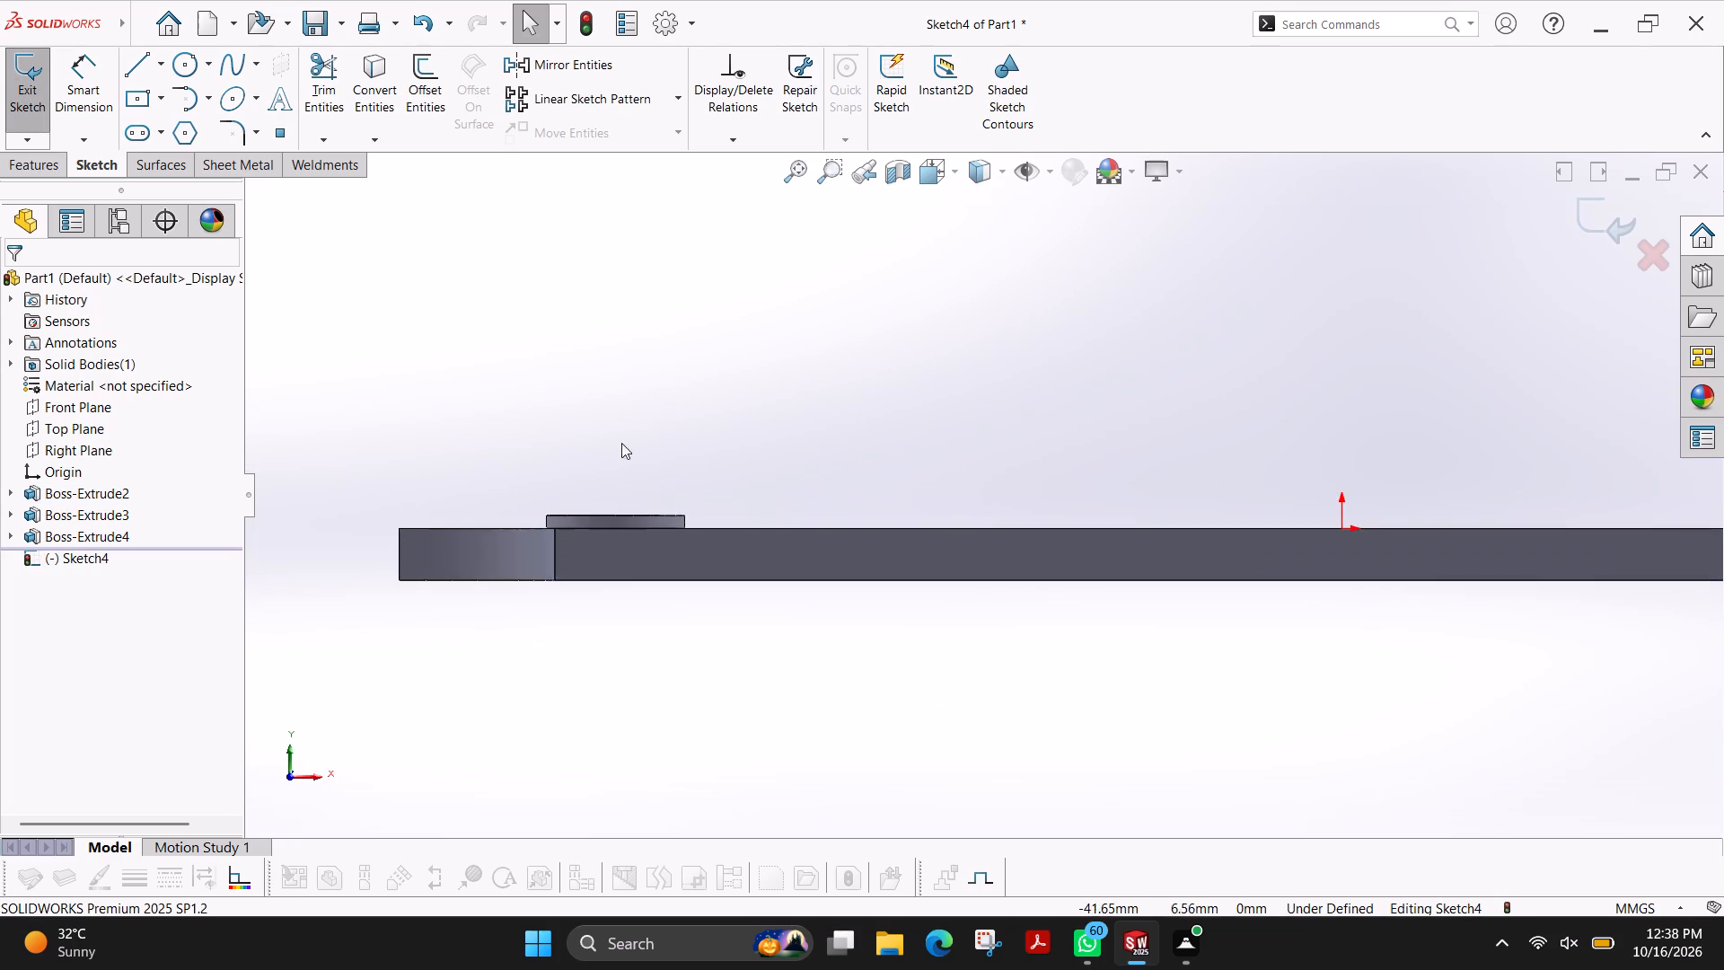
scroll(596, 551, down, 3)
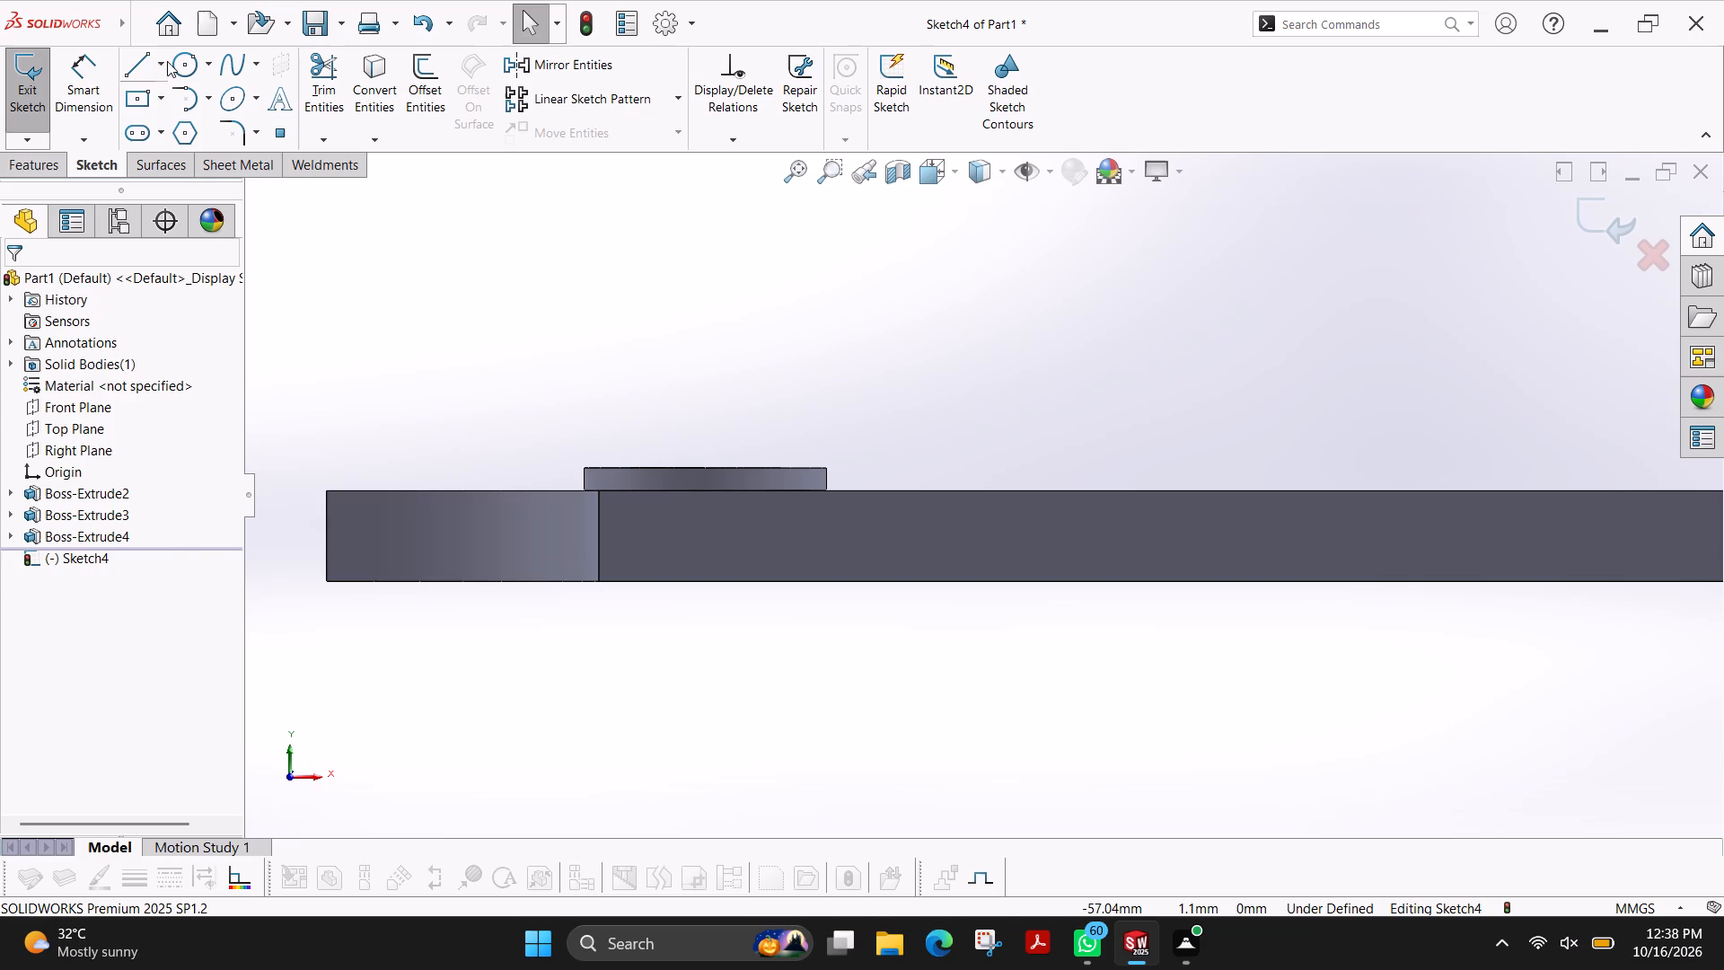
click(142, 69)
scroll(337, 415, down, 2)
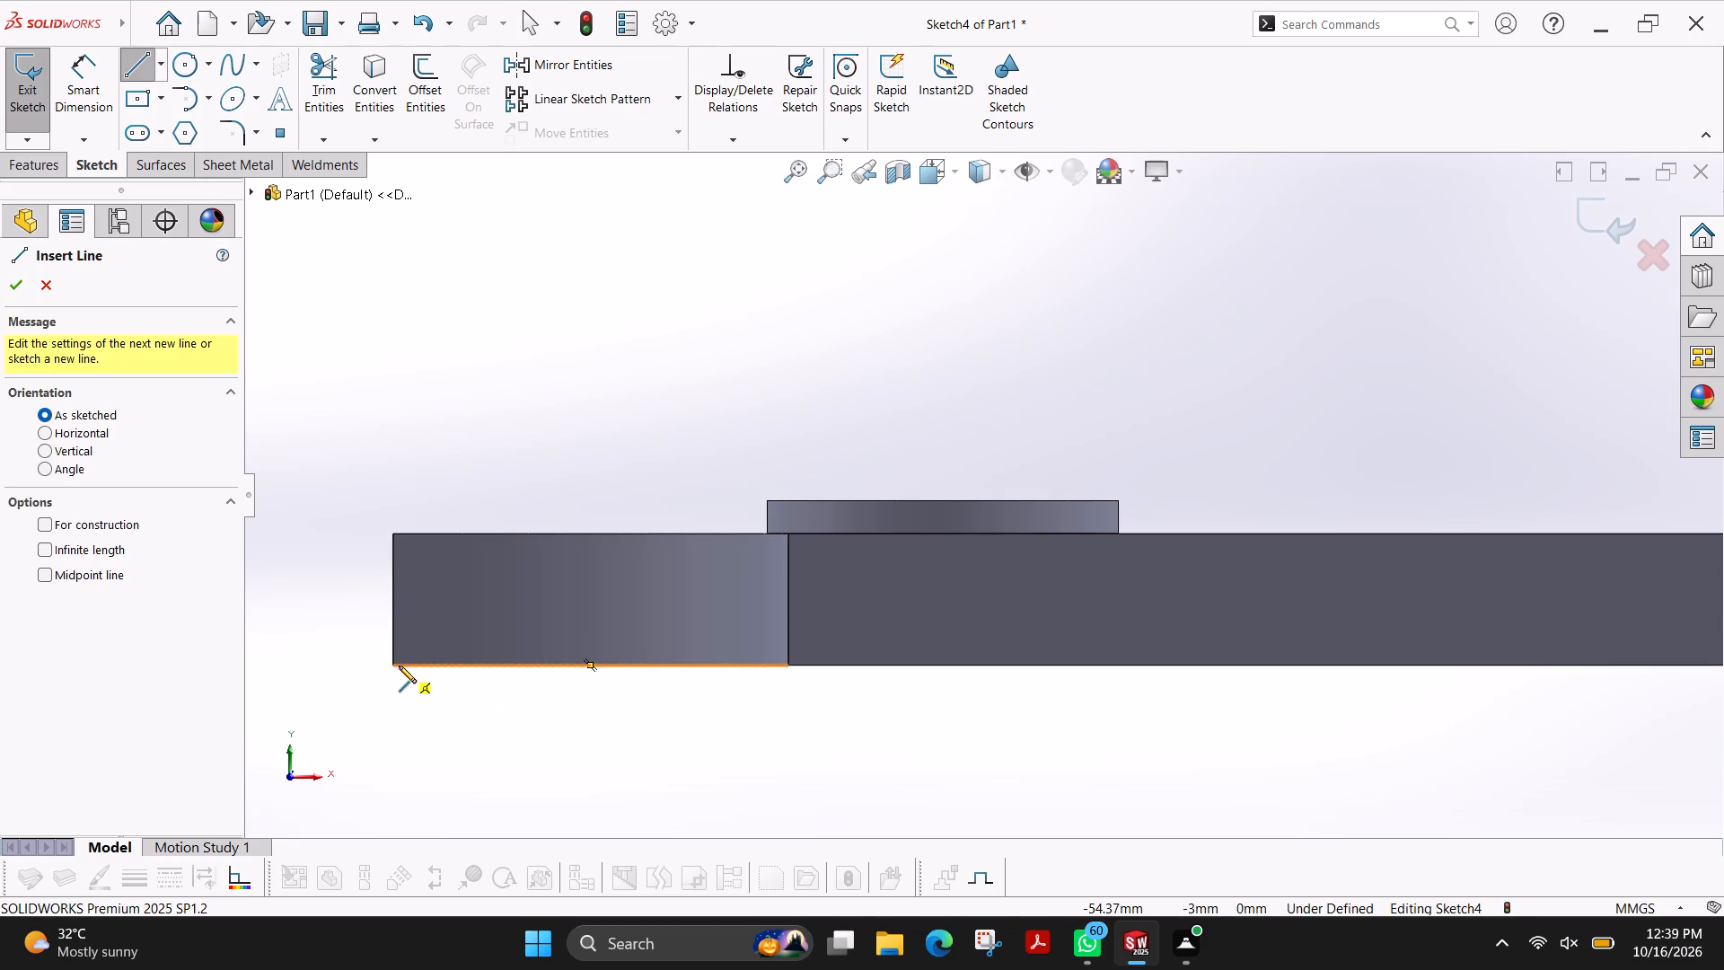
click(394, 665)
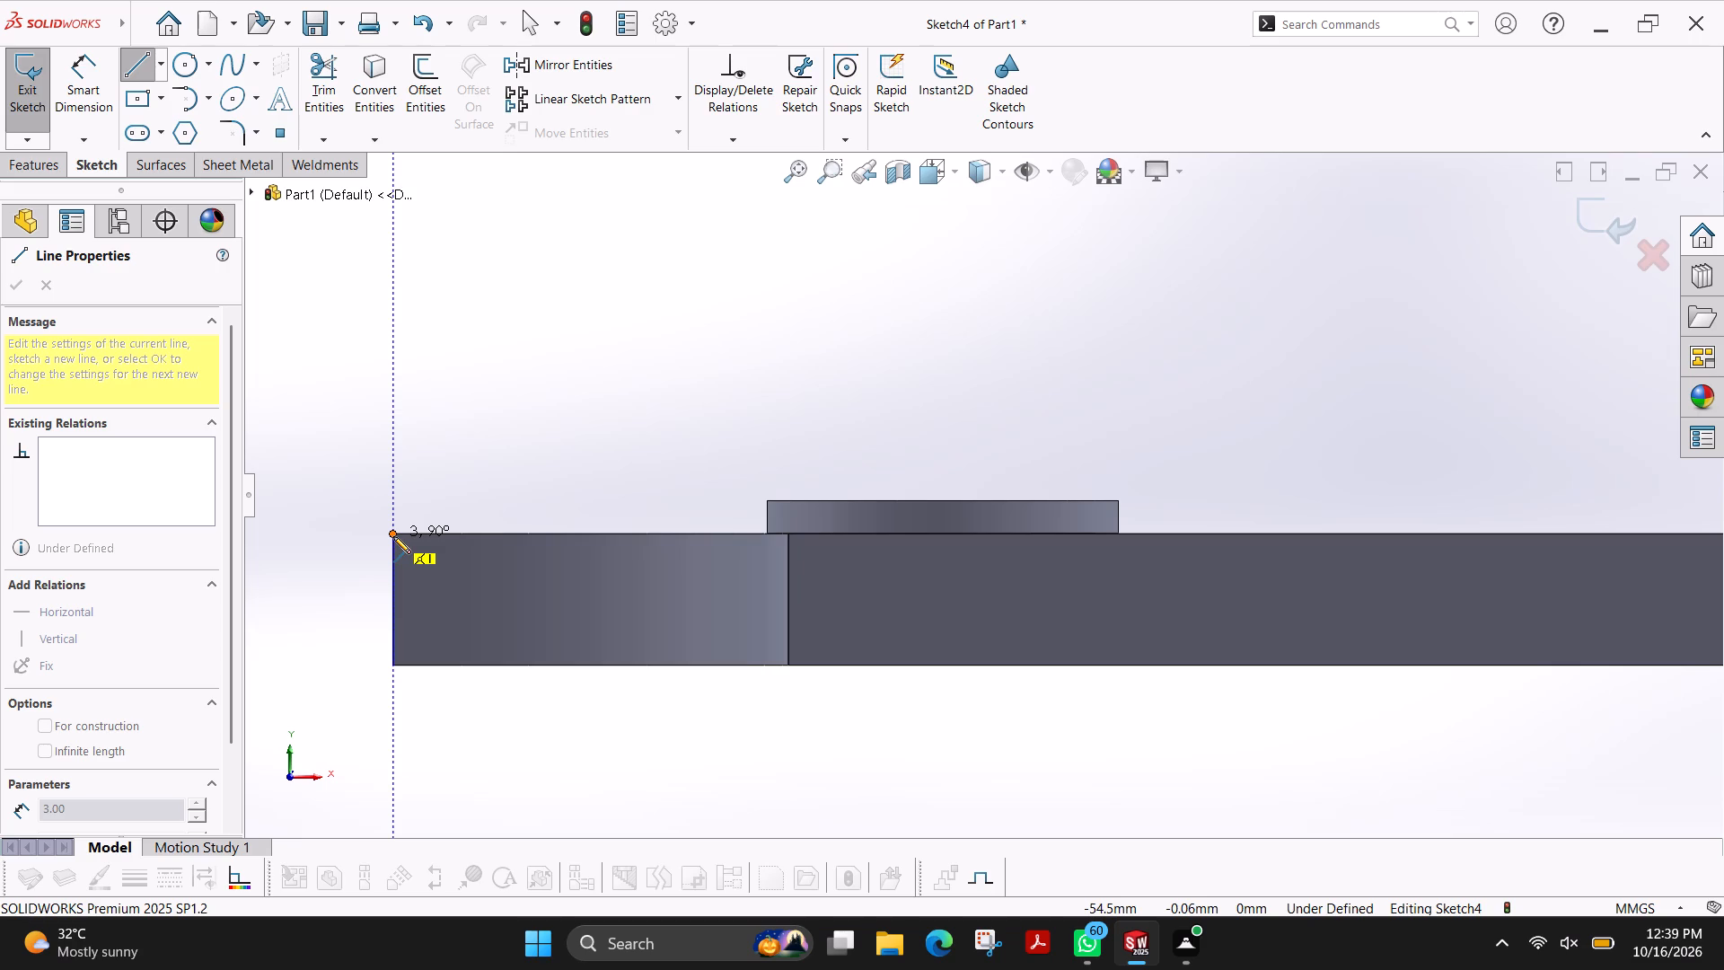
key(Escape)
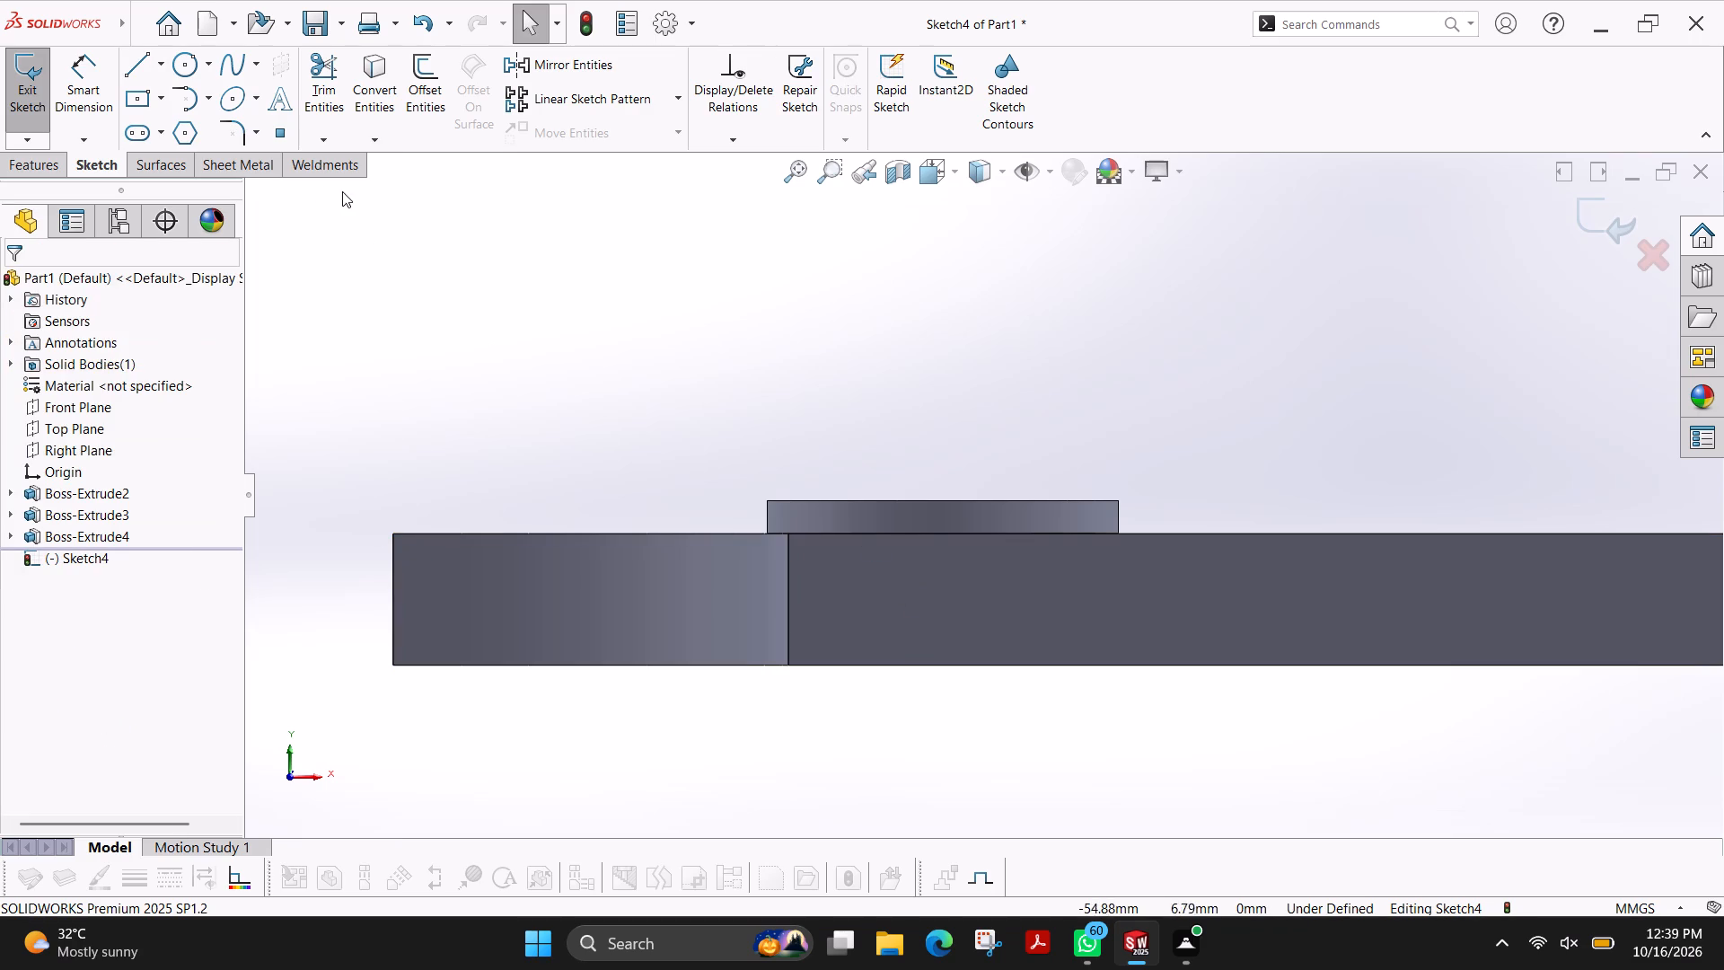
click(130, 71)
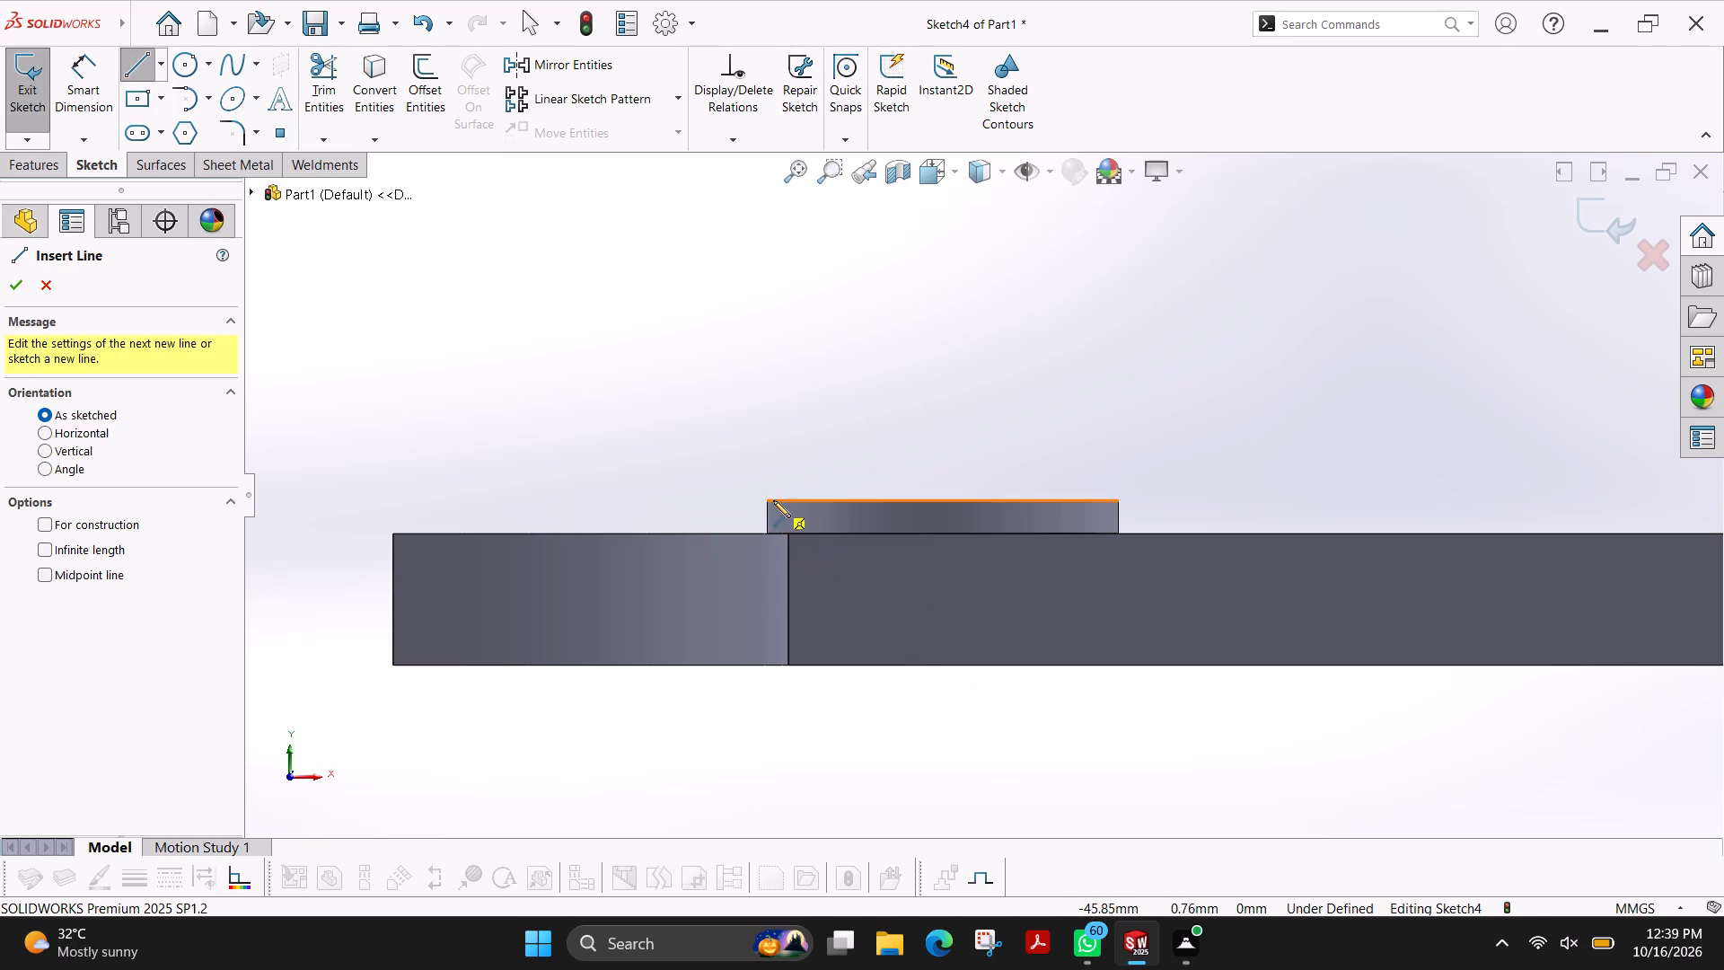
click(767, 500)
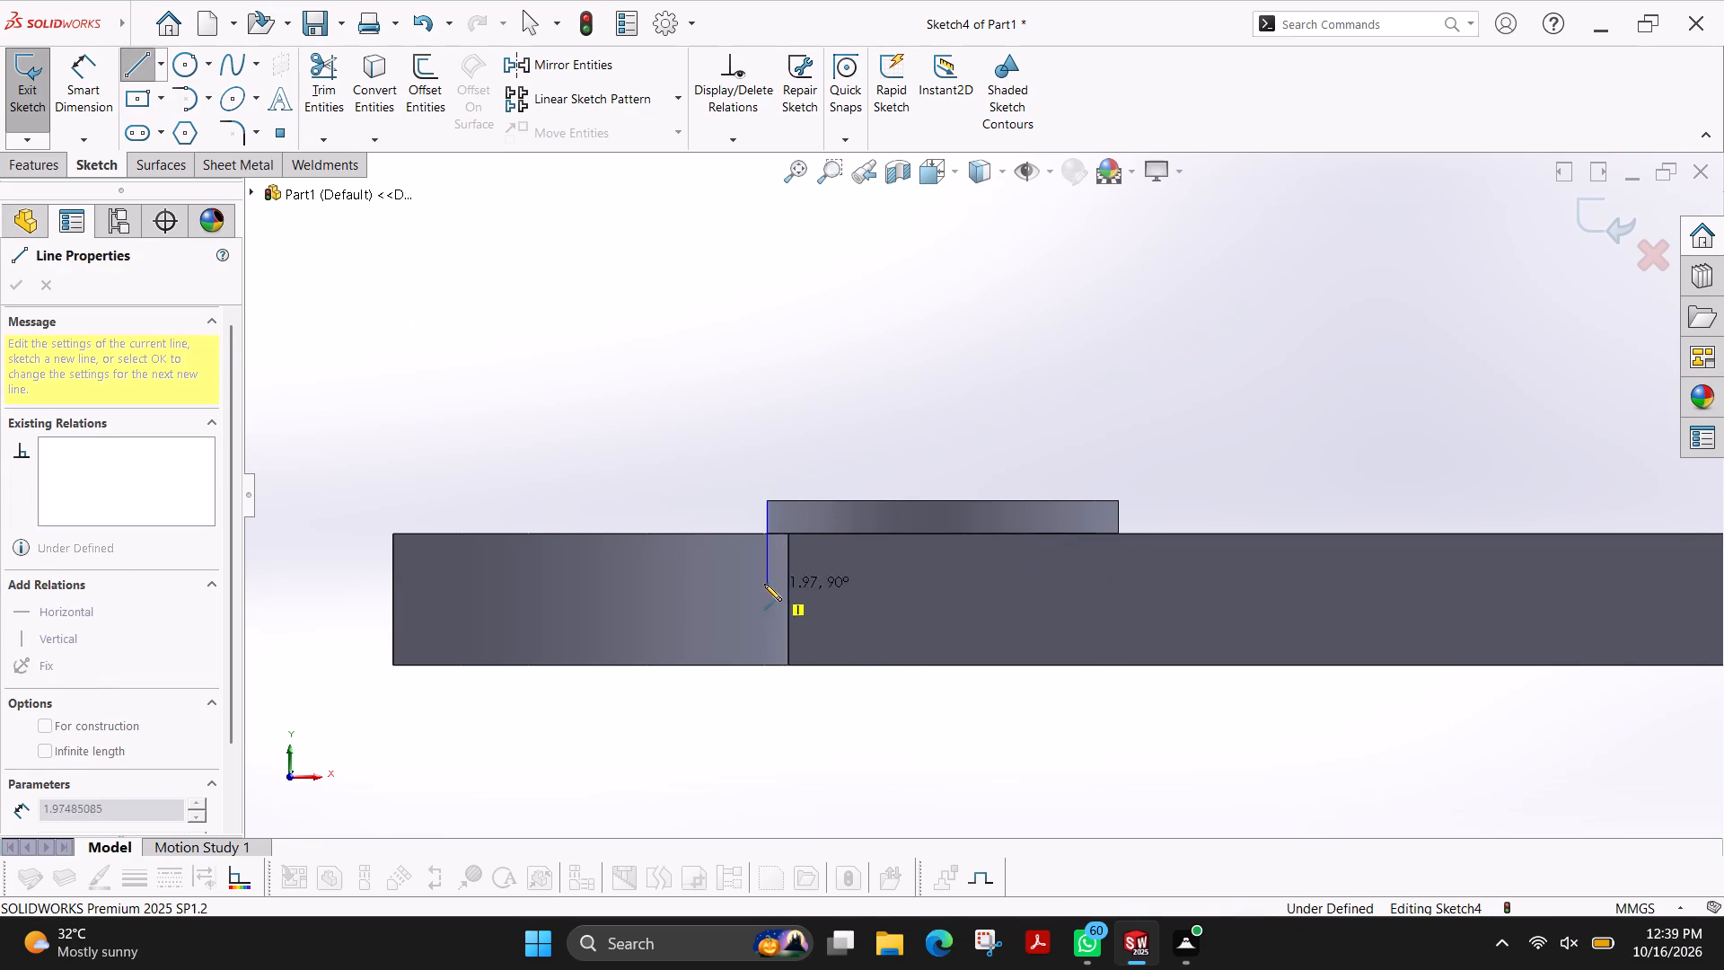
key(Escape)
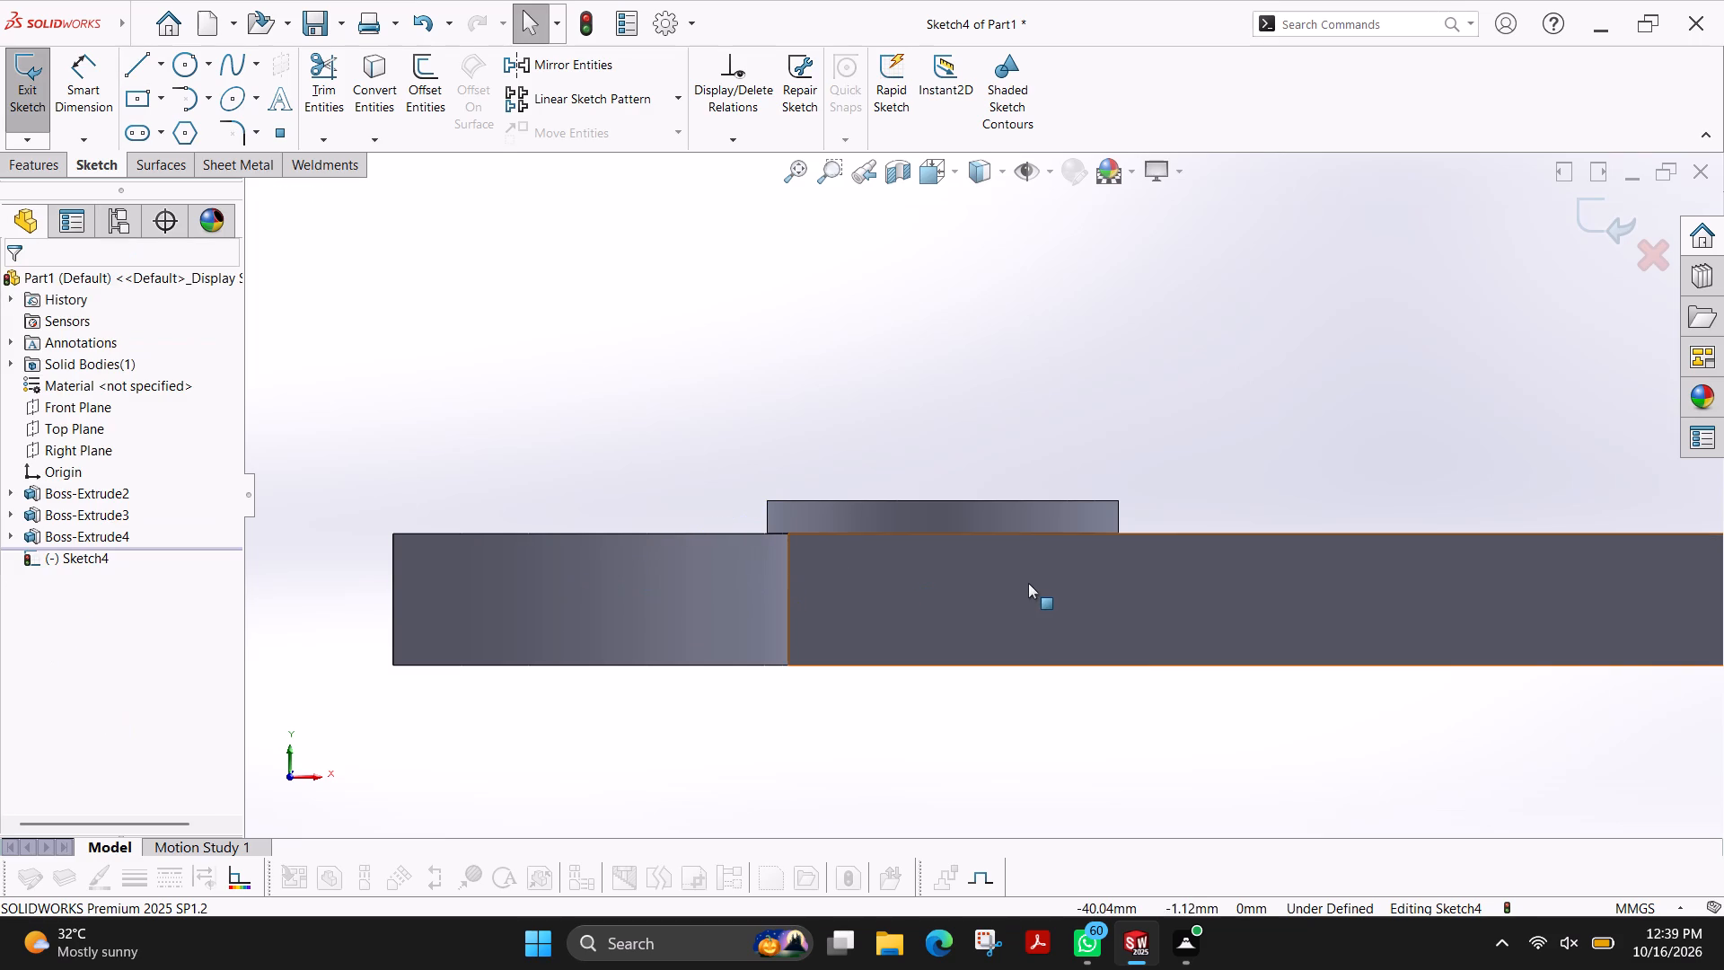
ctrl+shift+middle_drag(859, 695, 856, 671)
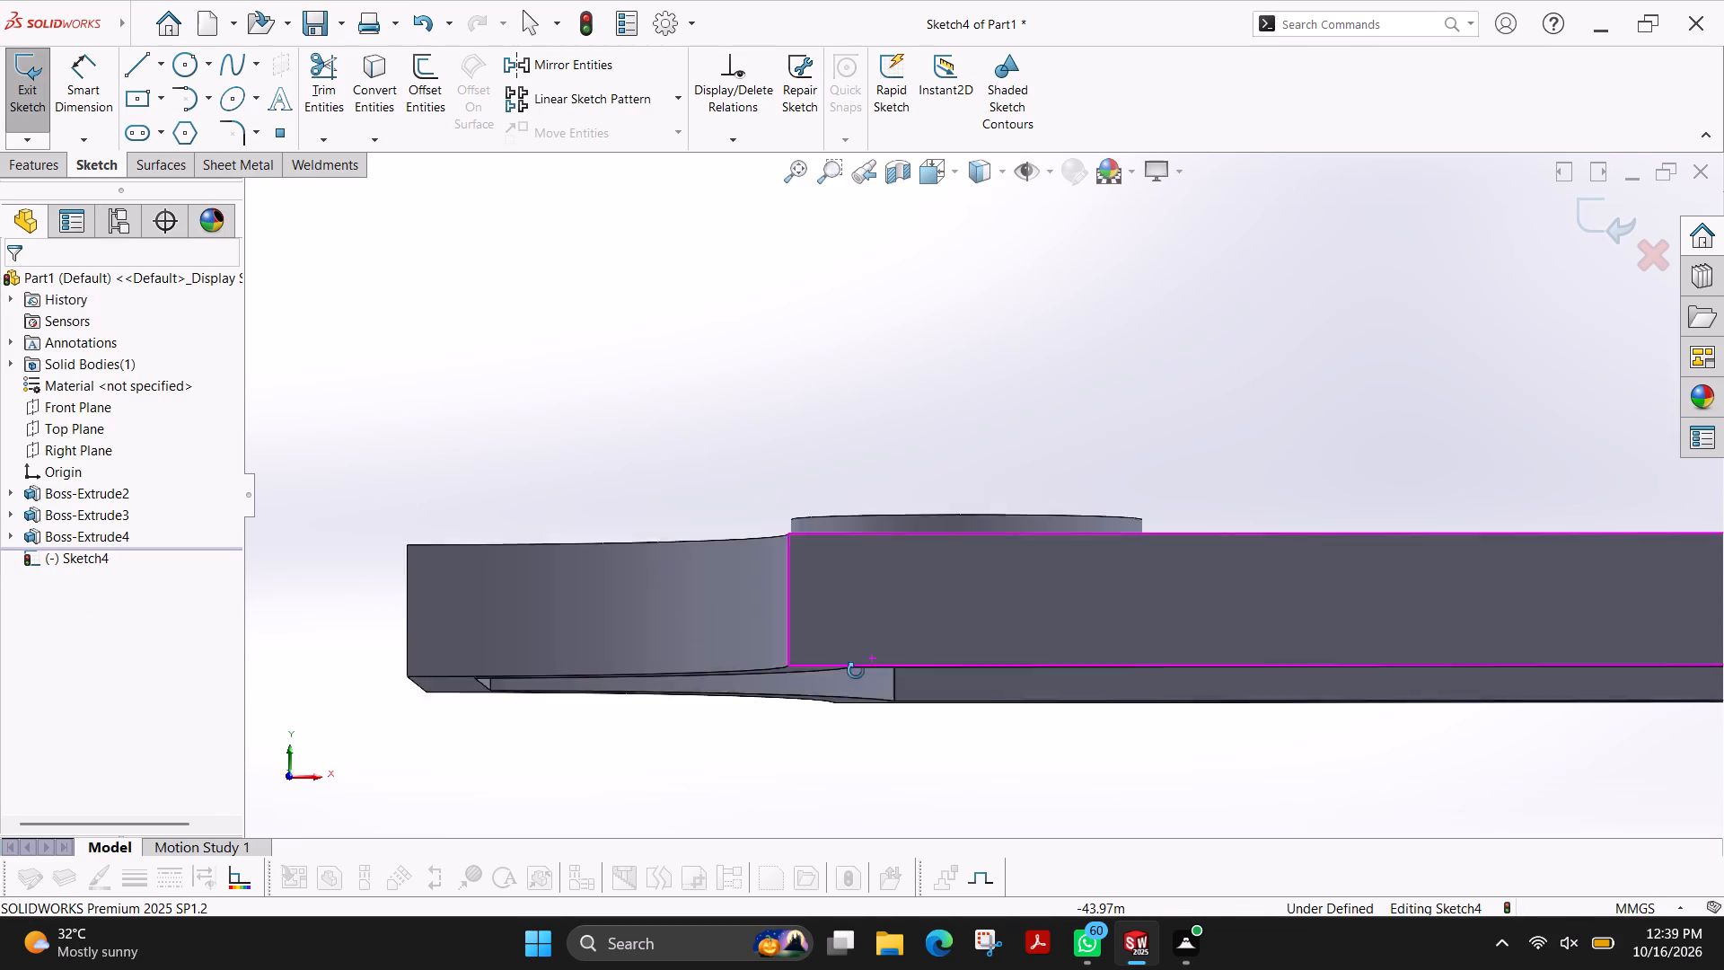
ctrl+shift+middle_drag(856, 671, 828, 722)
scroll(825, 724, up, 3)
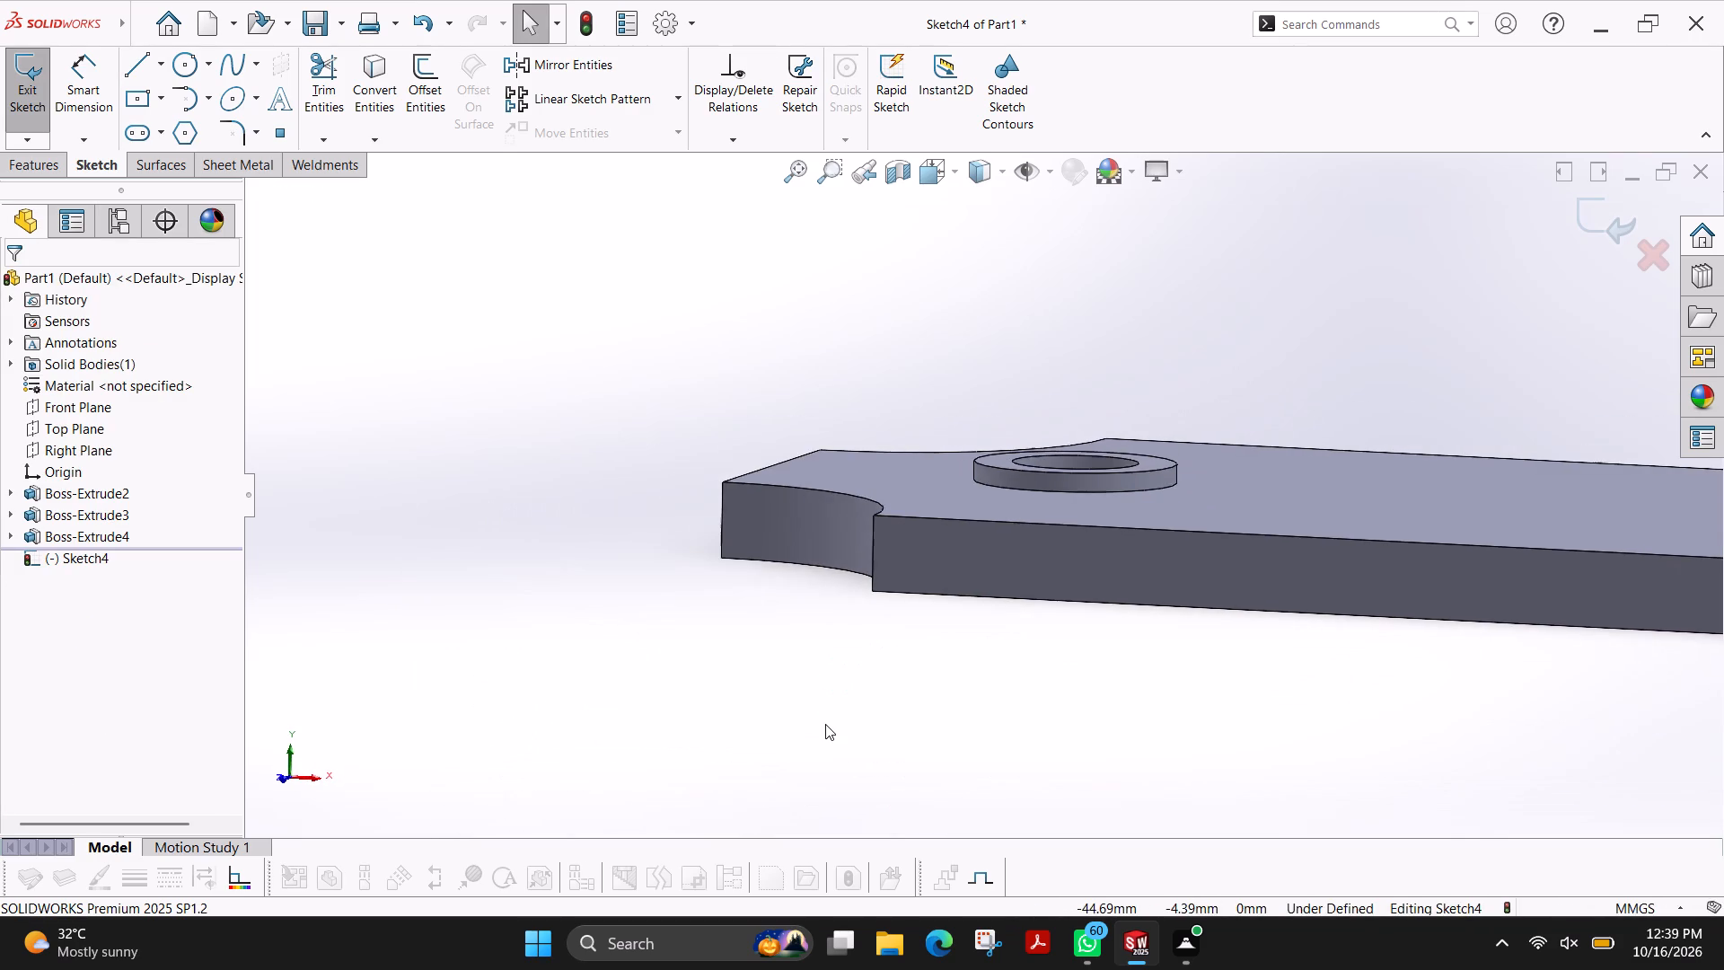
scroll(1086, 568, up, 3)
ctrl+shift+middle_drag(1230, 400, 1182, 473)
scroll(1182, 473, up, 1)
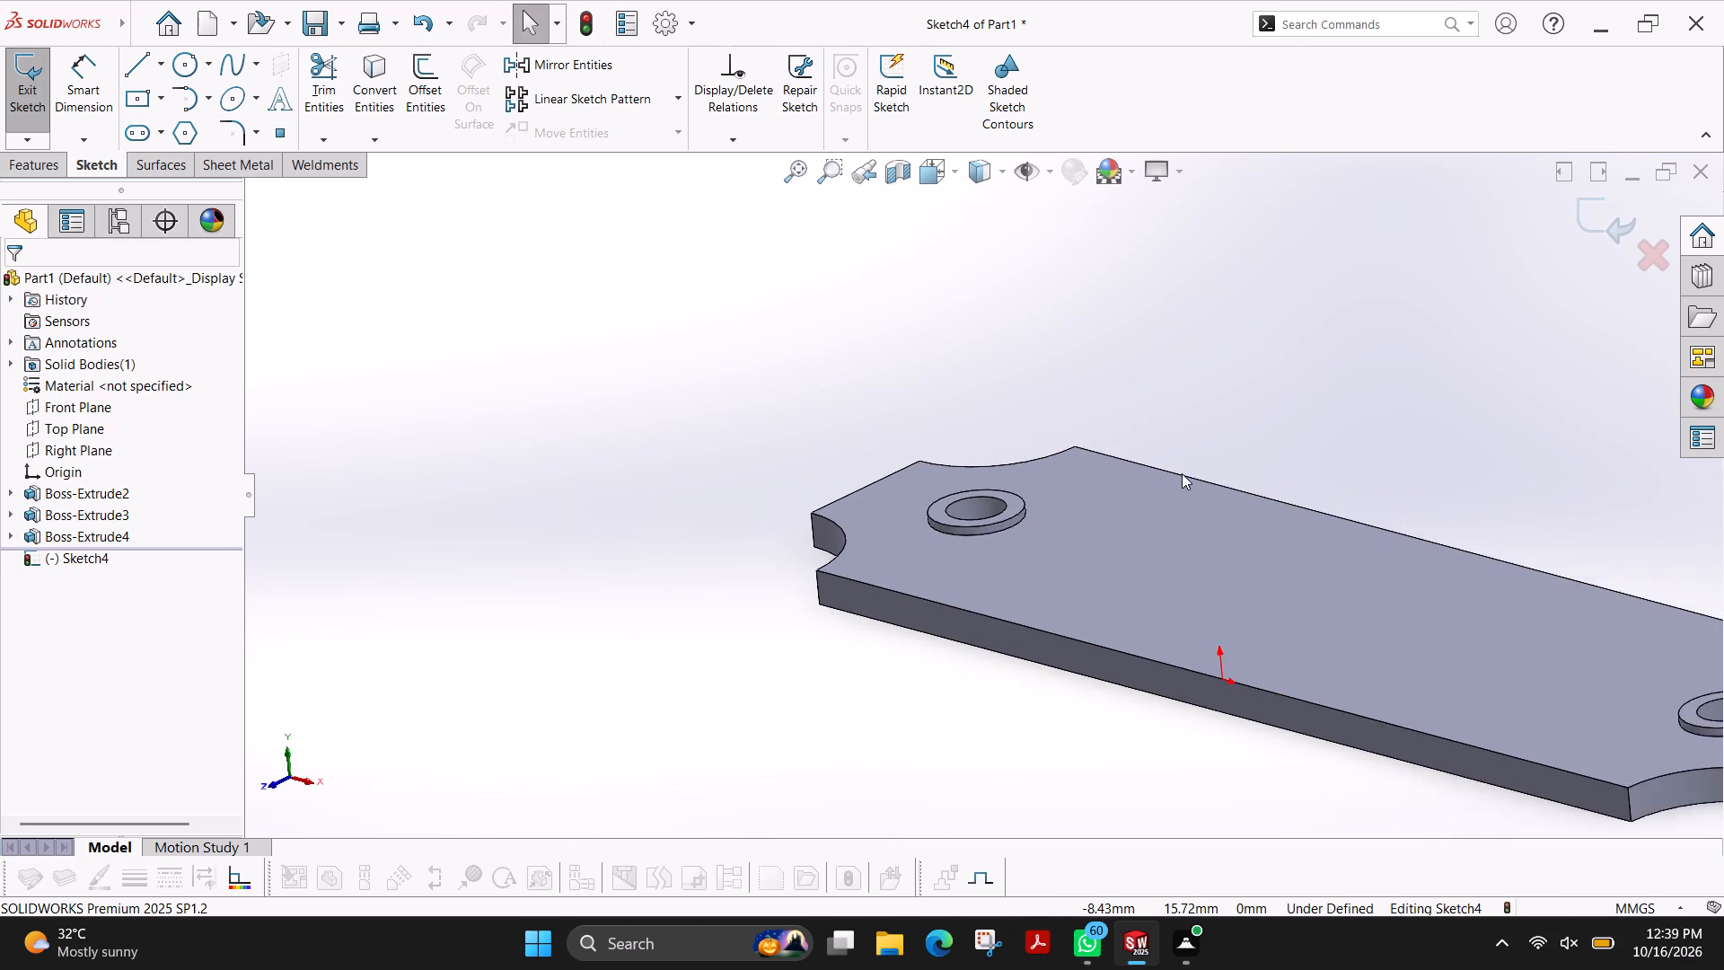
Examine the plate's recessed underside, with its border rim and ring bosses, and orient it to the Bottom view.
scroll(1182, 473, up, 2)
ctrl+shift+middle_drag(943, 699, 1034, 507)
ctrl+shift+middle_drag(1030, 502, 1019, 490)
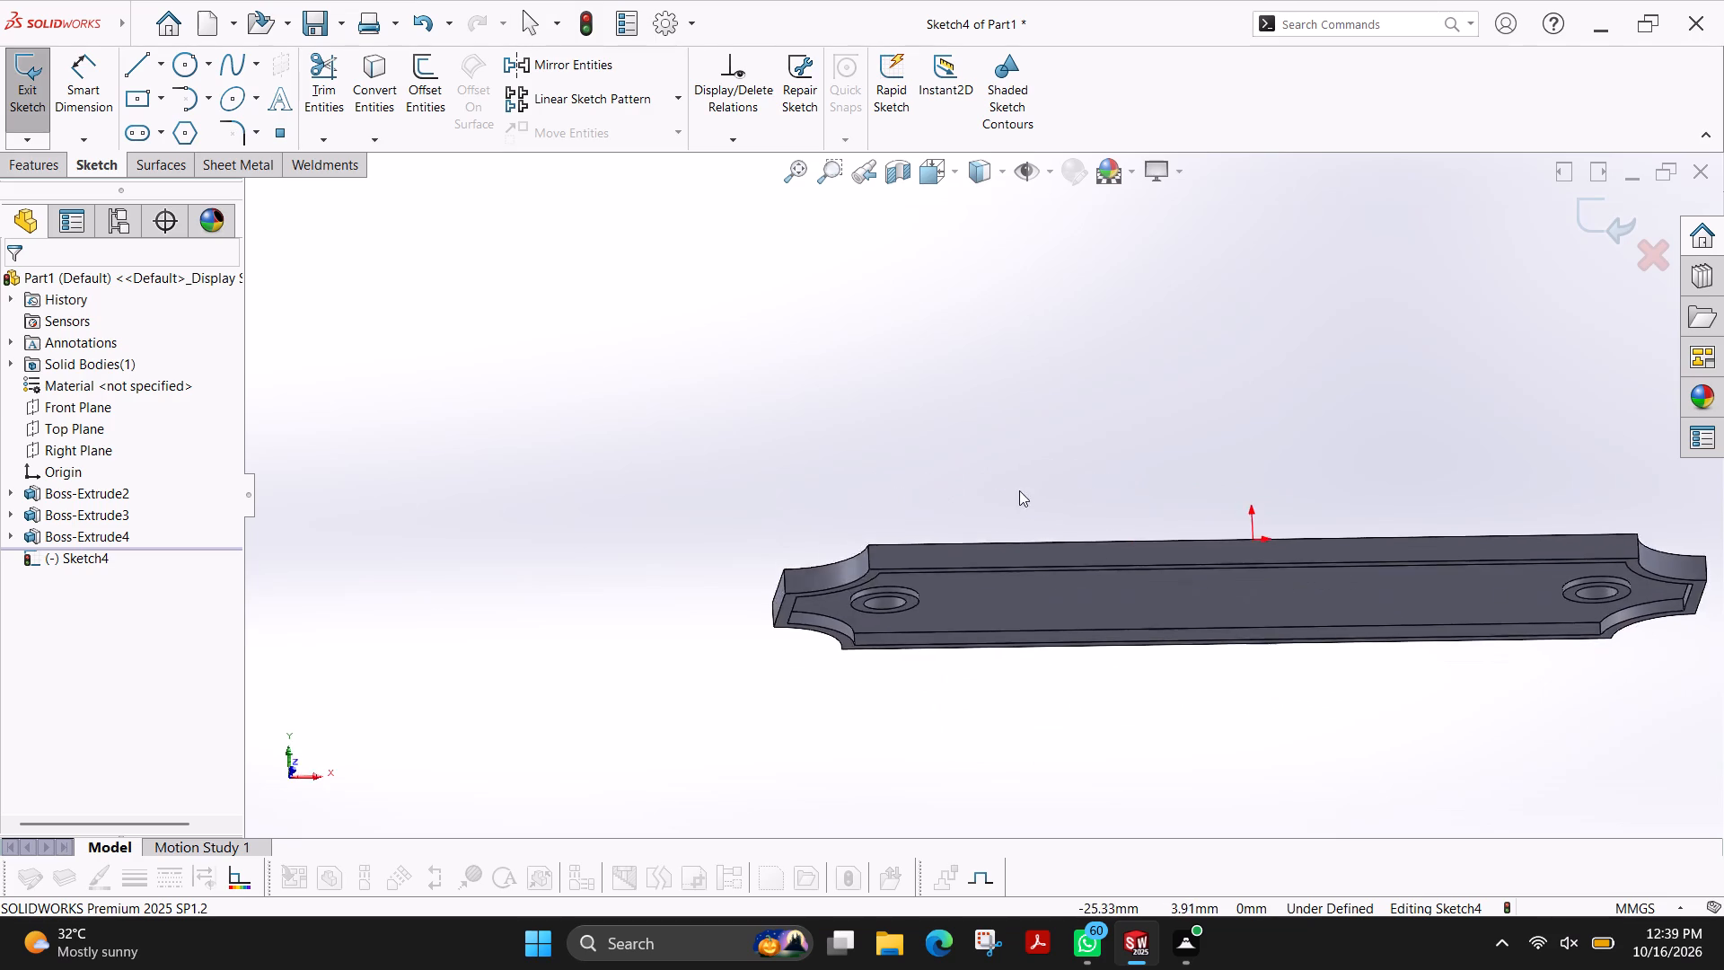
ctrl+shift+middle_drag(1019, 490, 1001, 321)
ctrl+shift+middle_drag(675, 652, 638, 577)
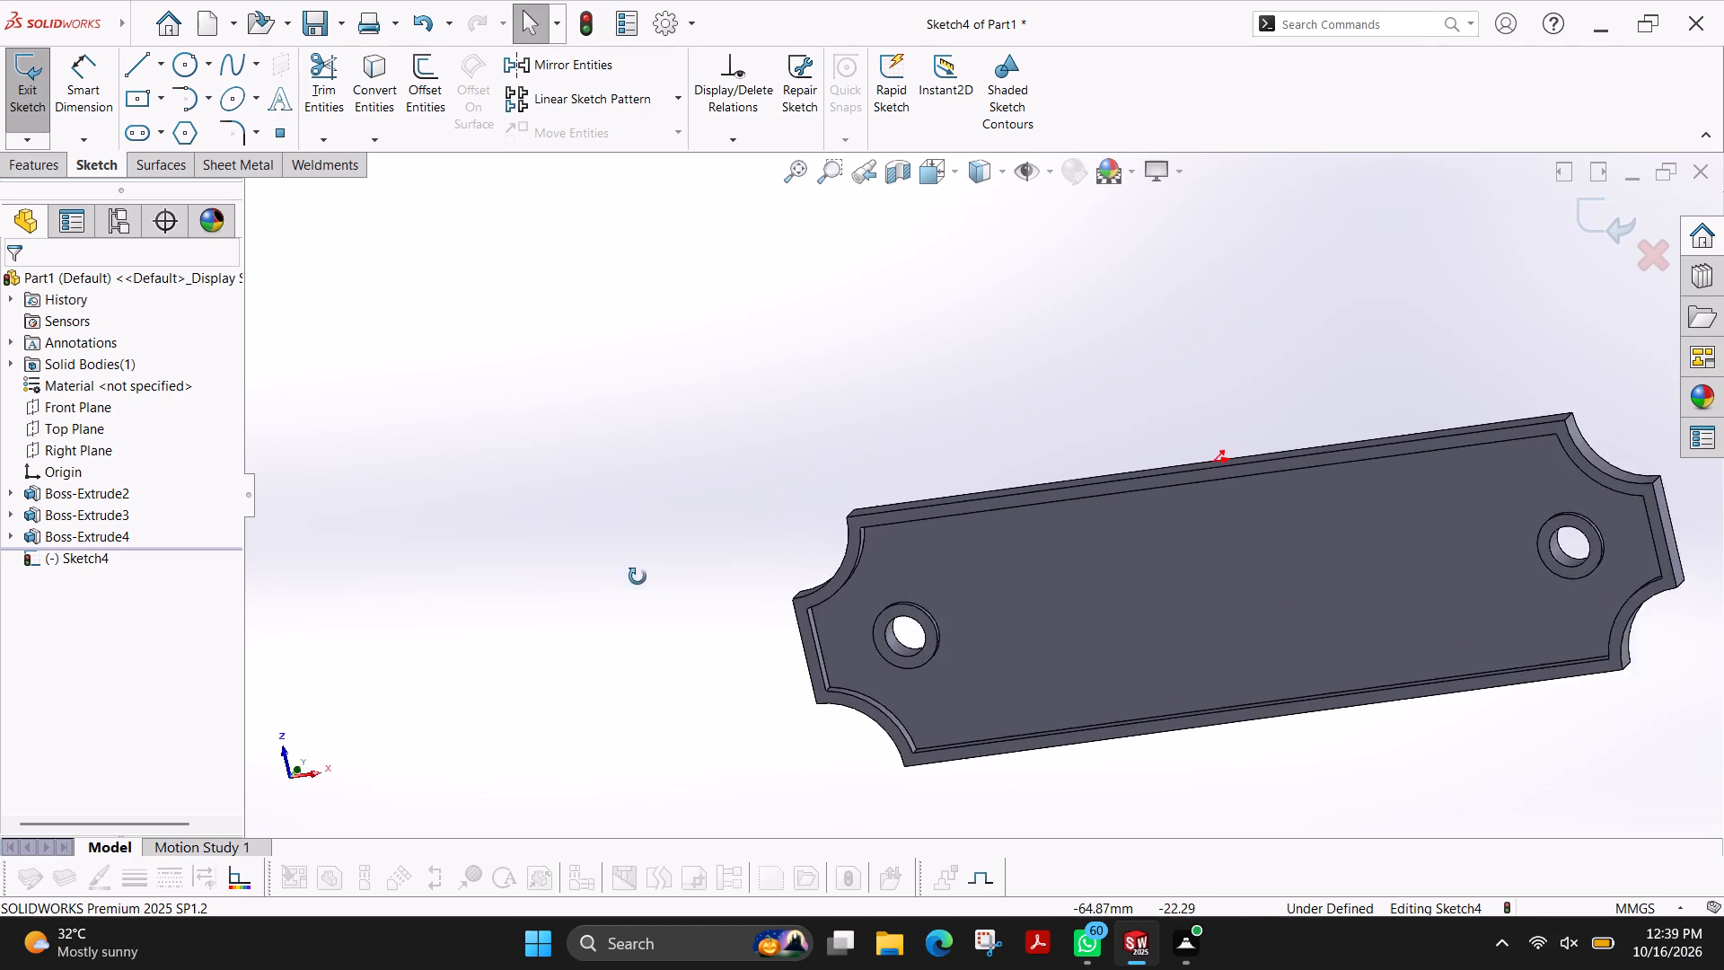
ctrl+shift+middle_drag(638, 577, 654, 704)
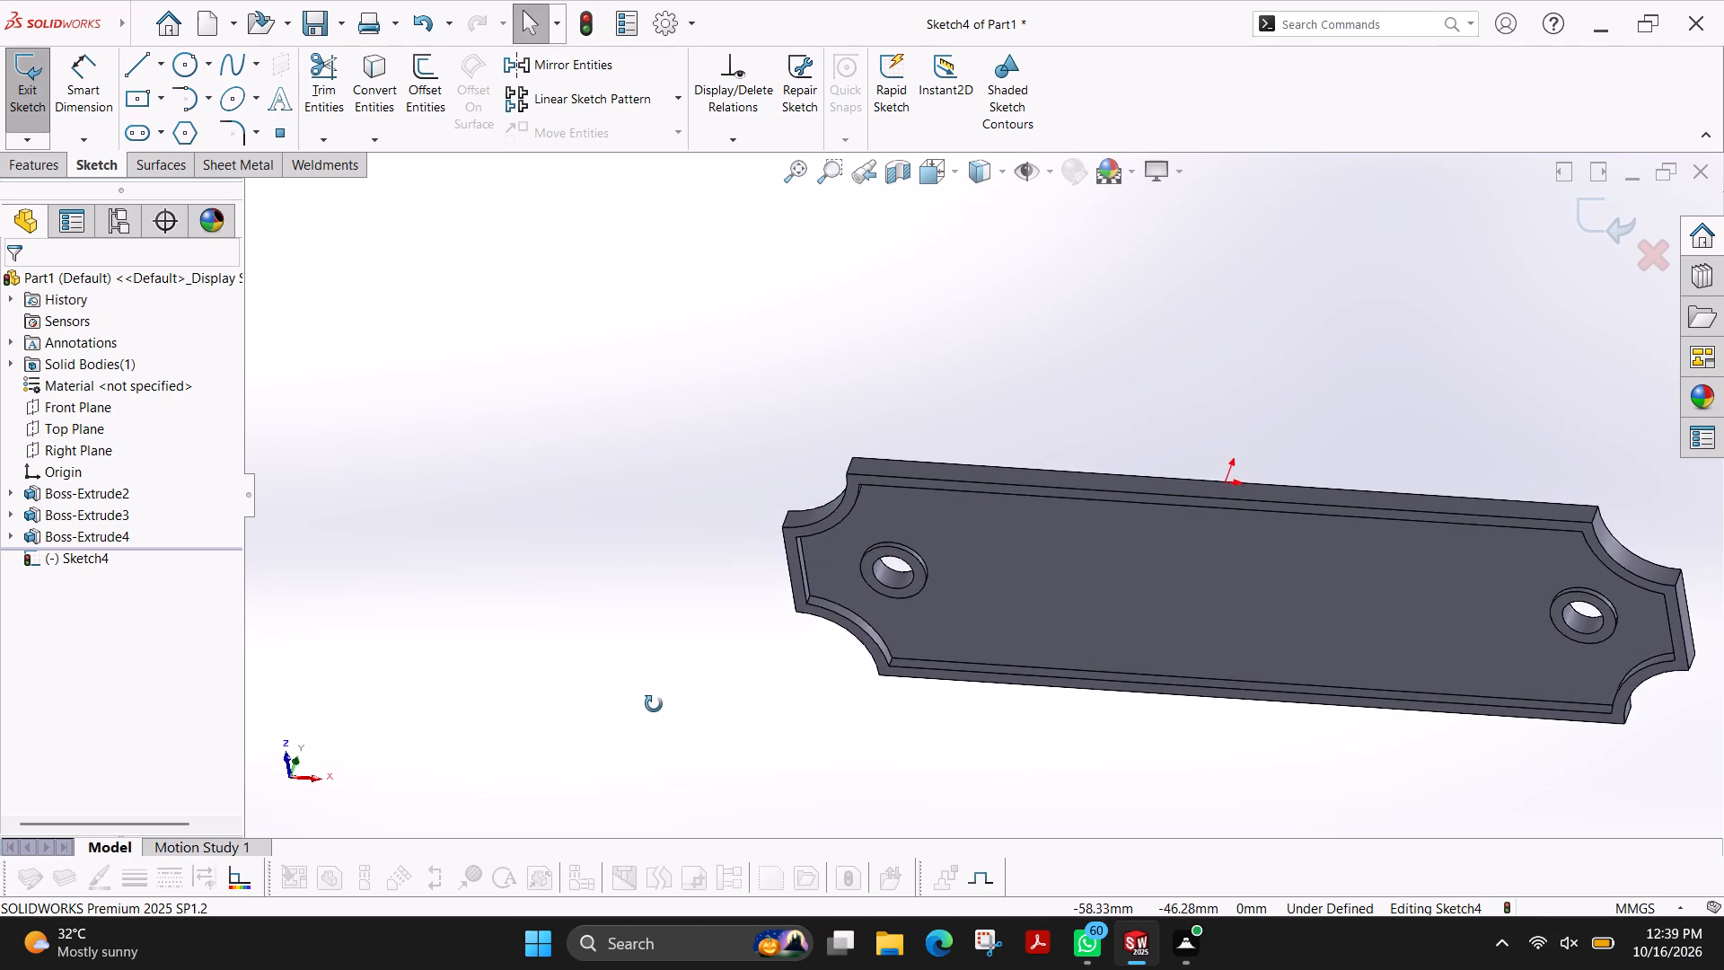
ctrl+shift+middle_drag(654, 704, 629, 703)
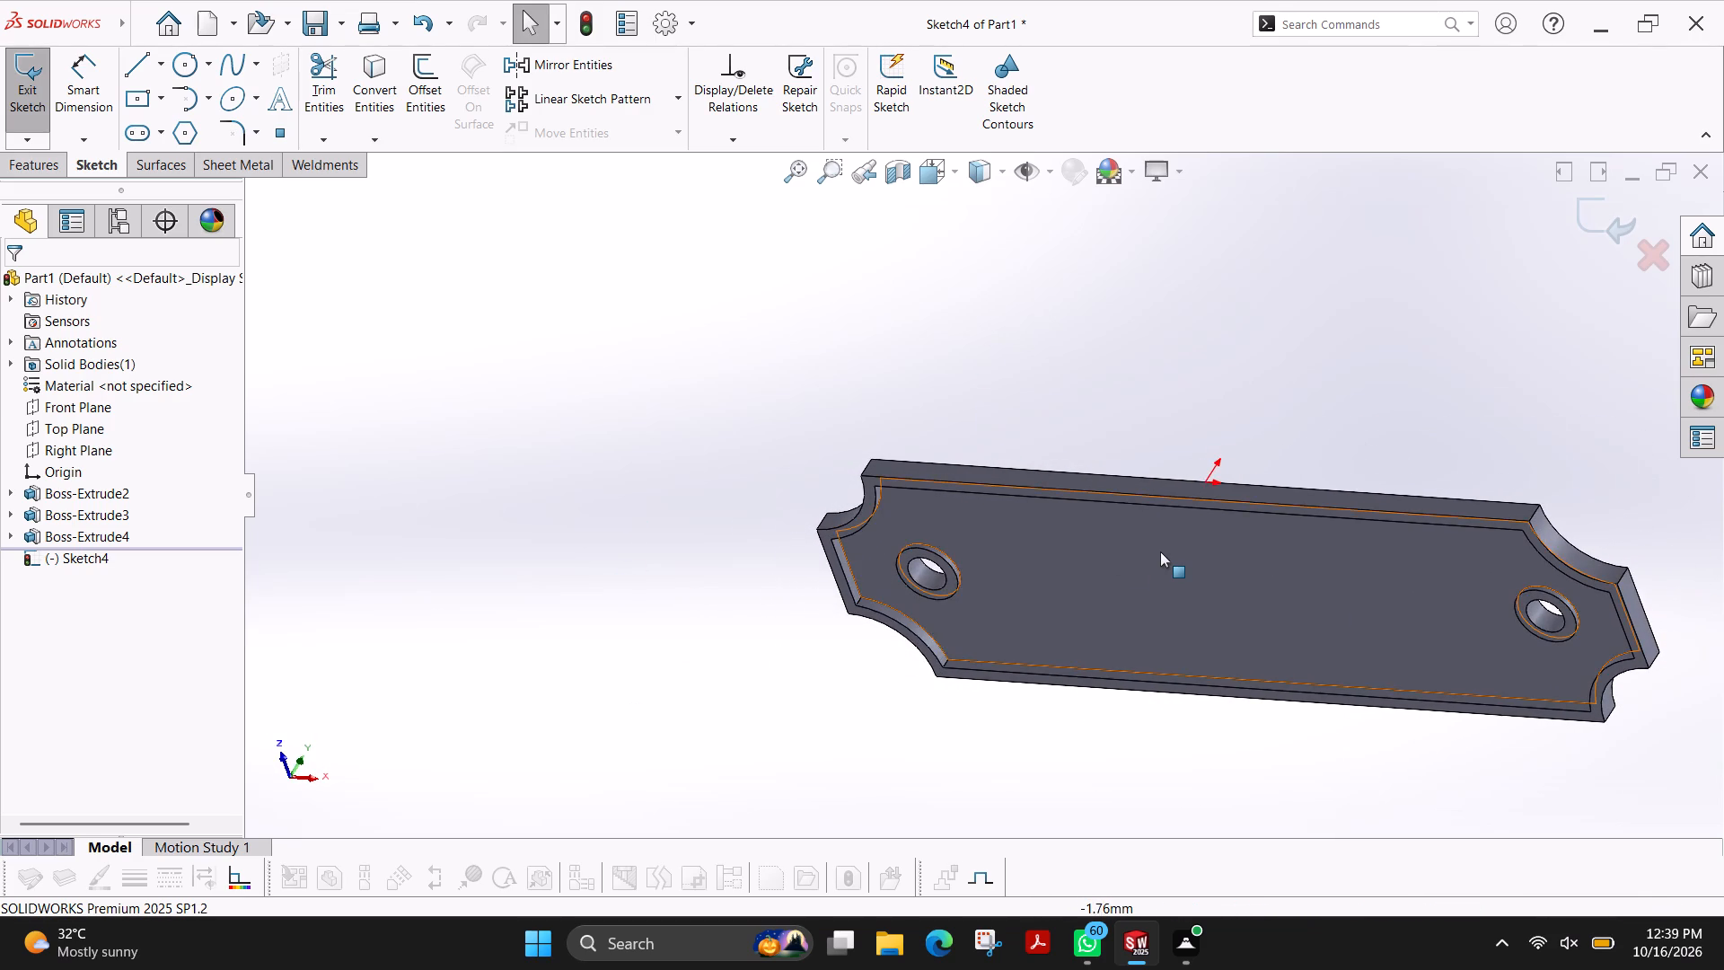
scroll(1160, 551, down, 1)
scroll(1161, 551, up, 4)
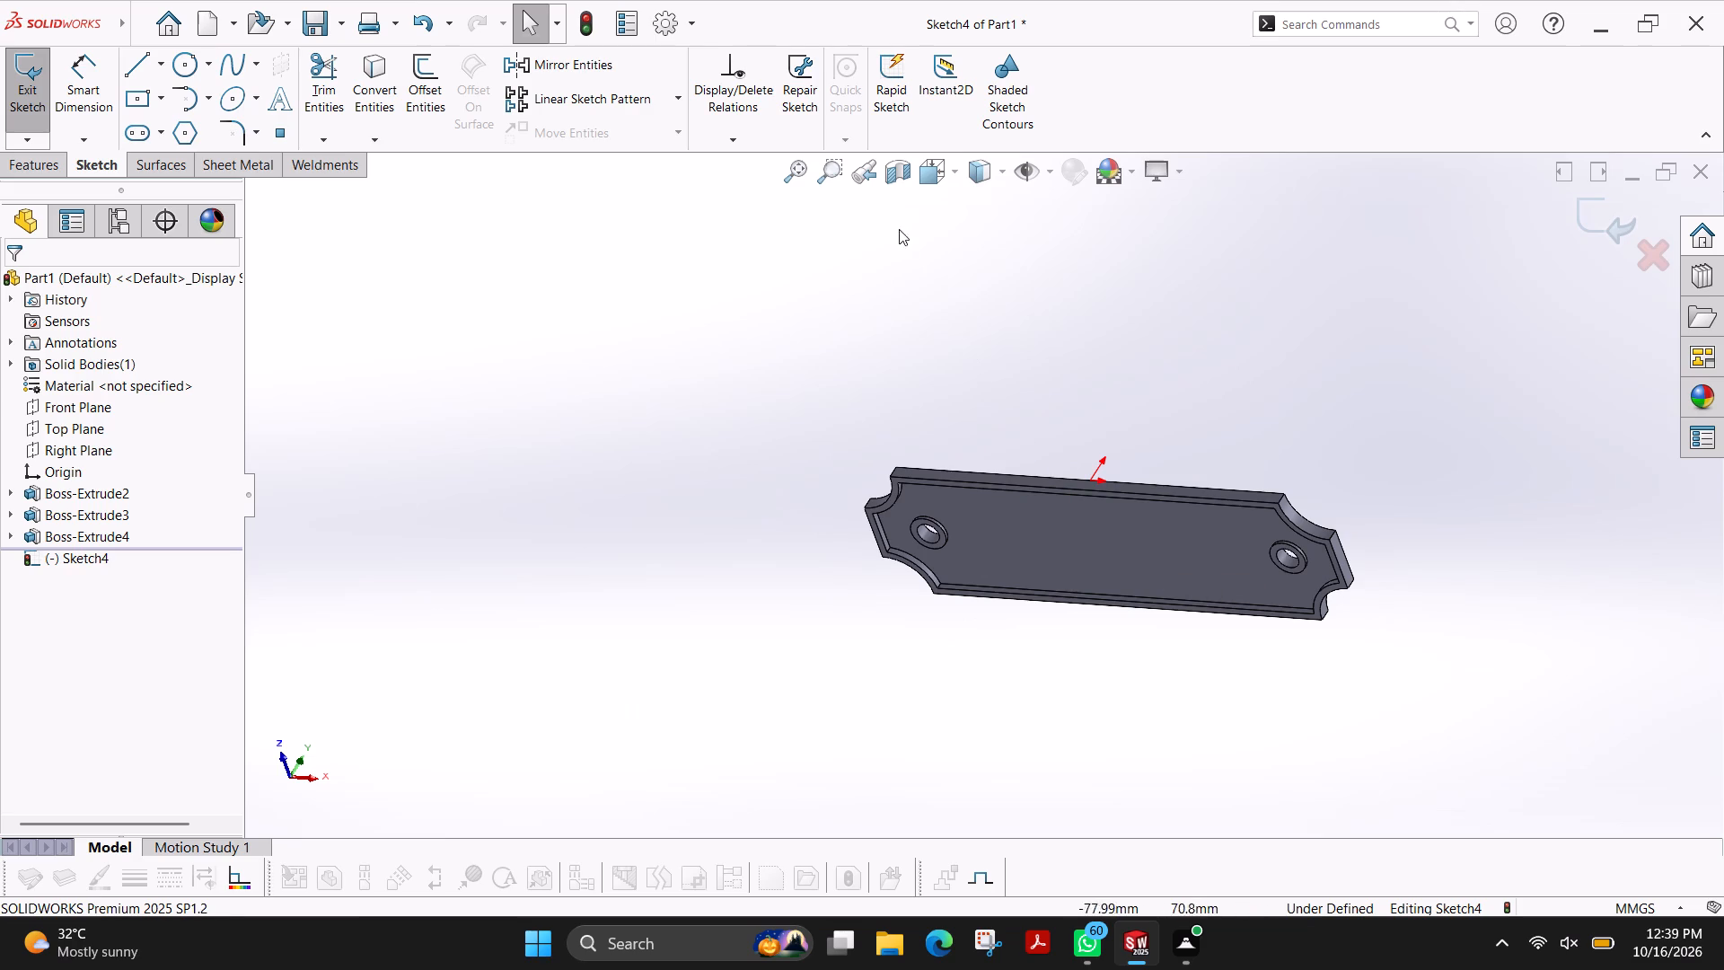
click(944, 177)
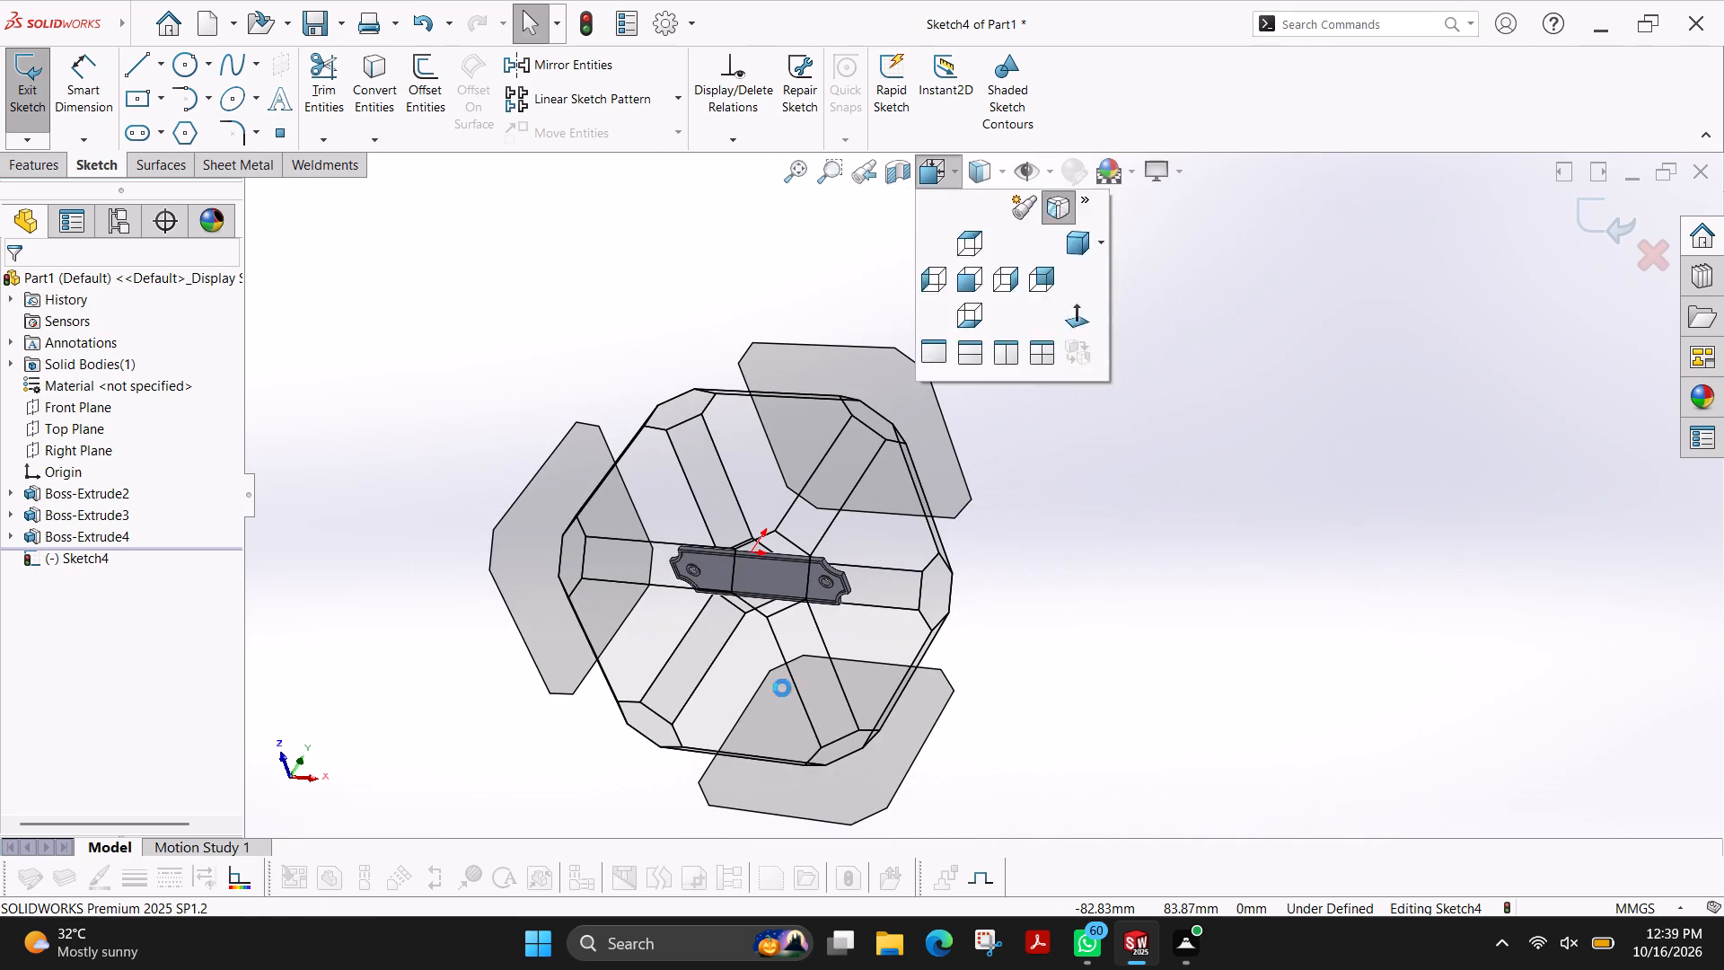
click(689, 643)
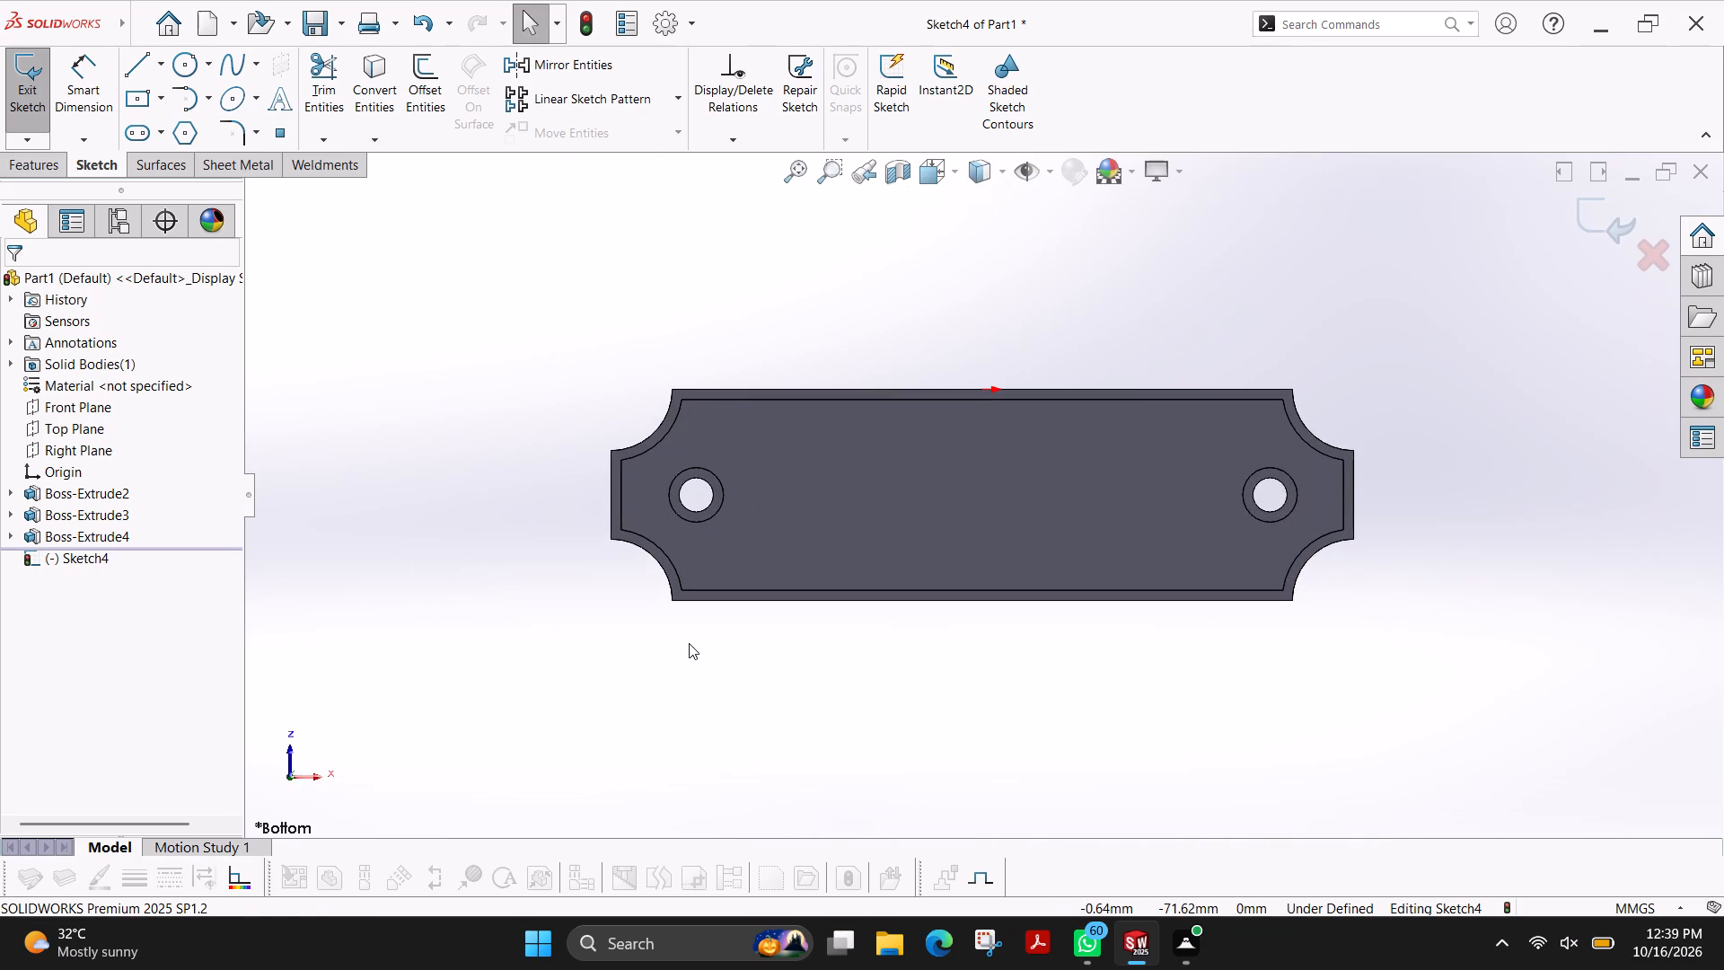
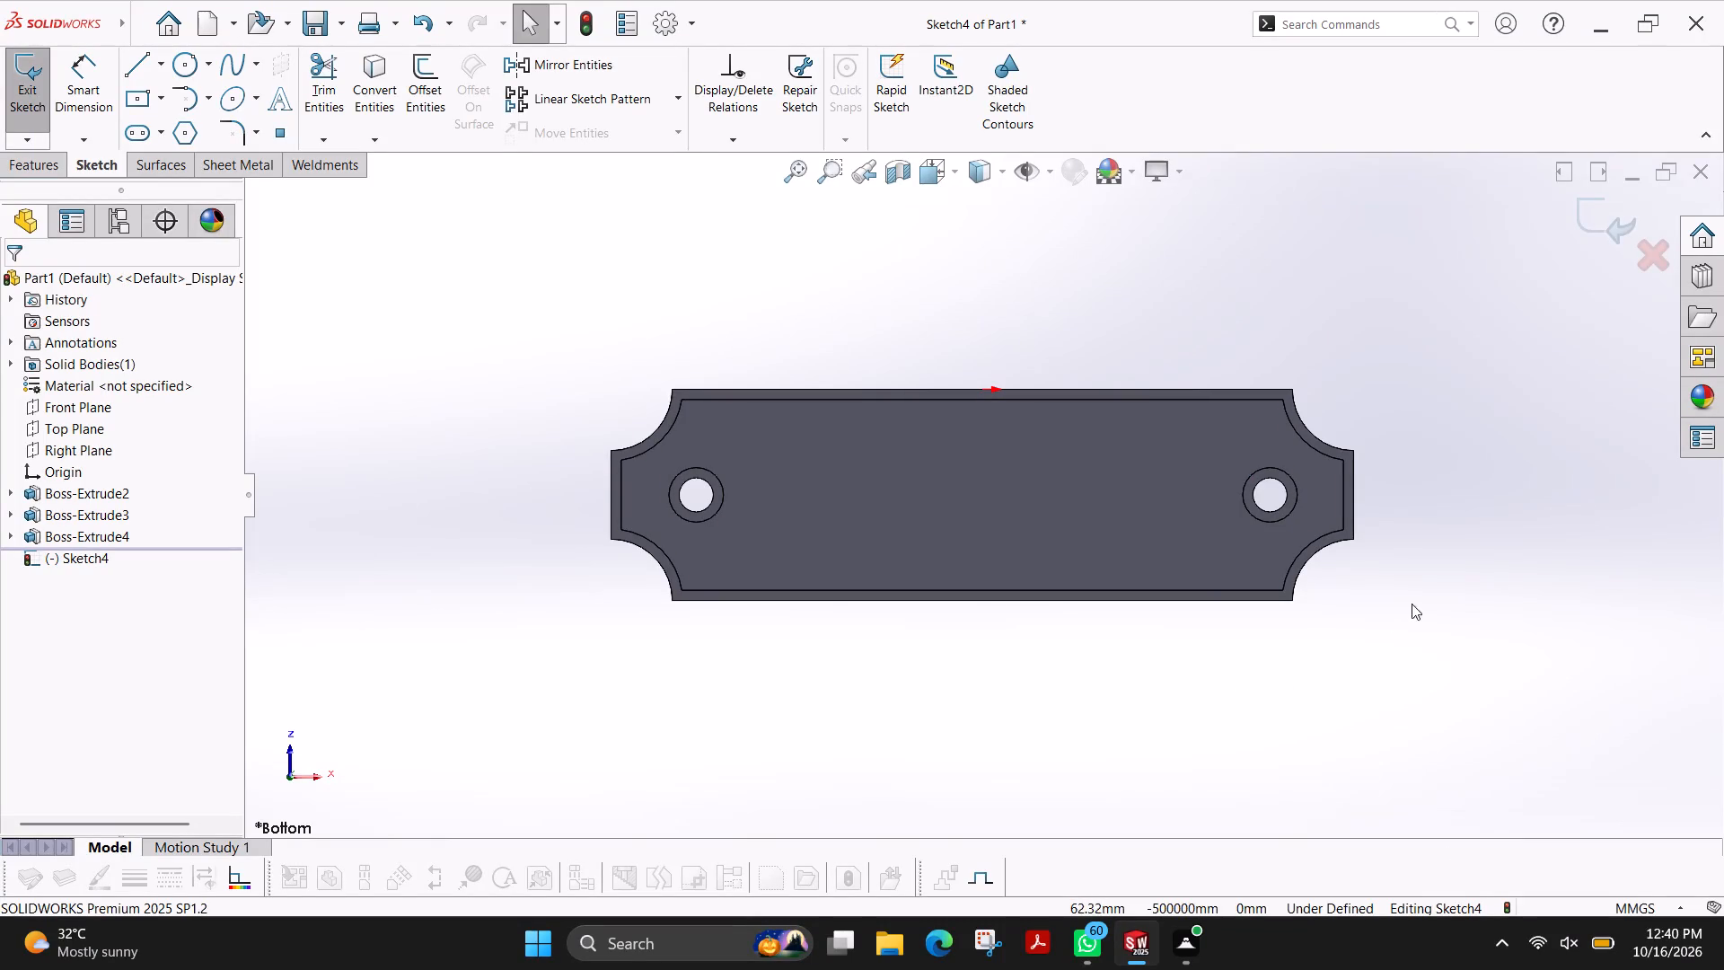
Exit the empty sketch started on the plate's long front side face.
ctrl+shift+middle_drag(1416, 601, 1359, 675)
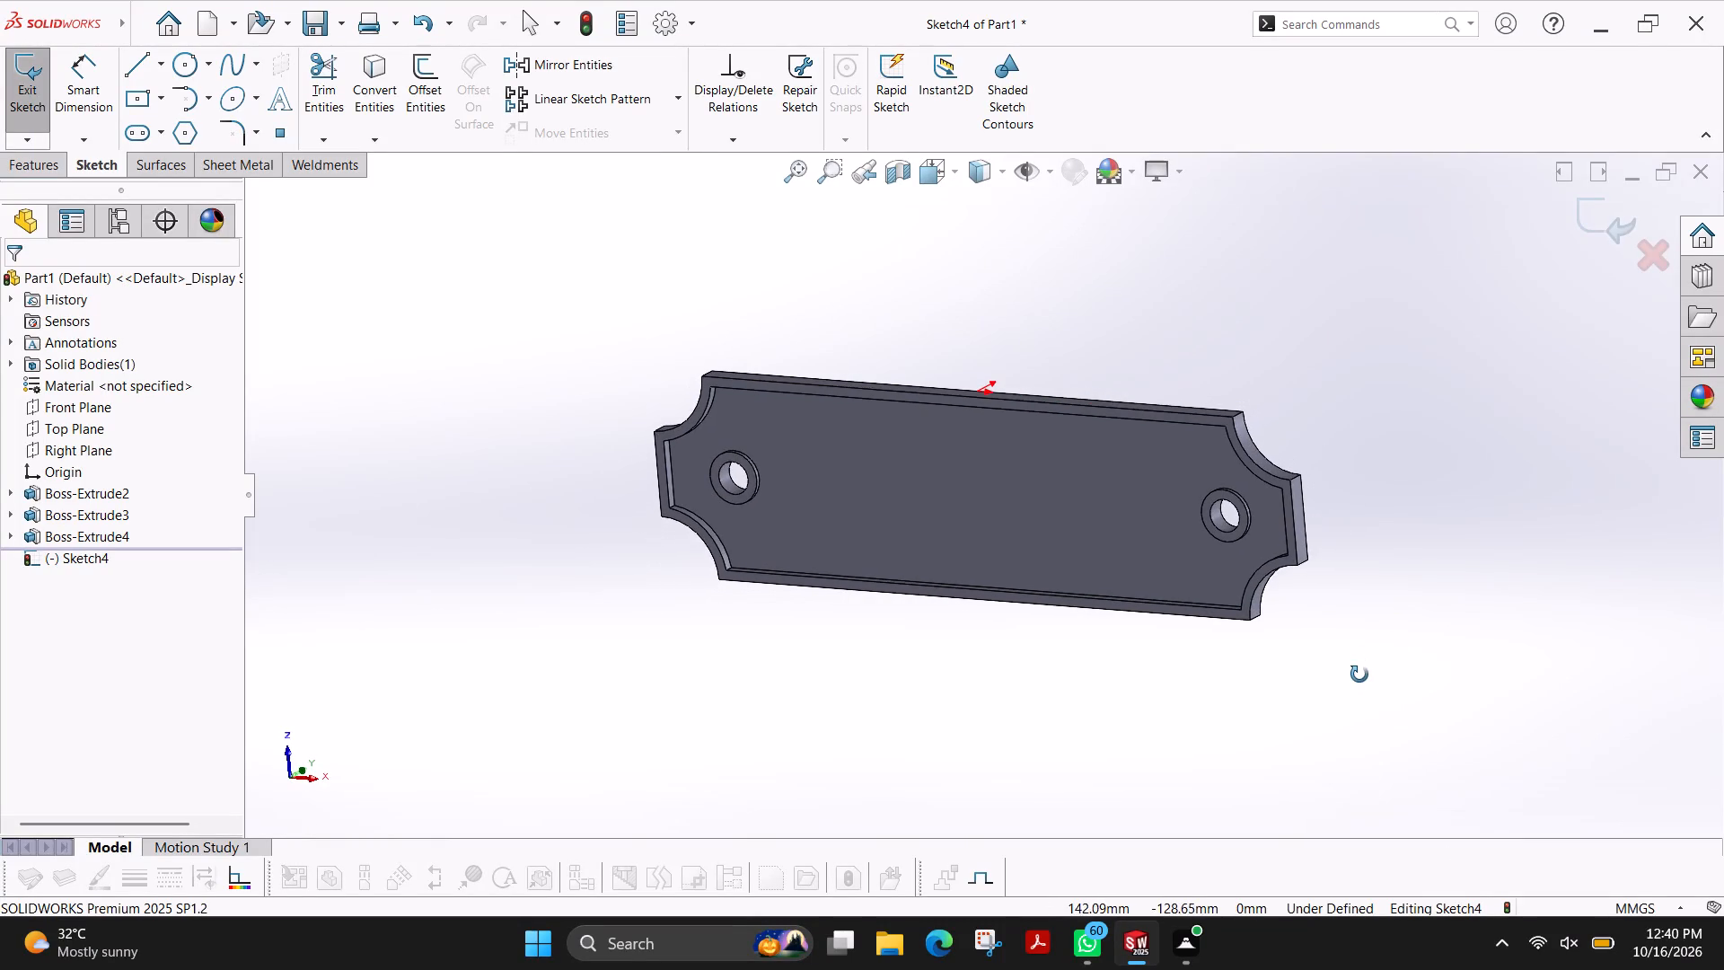
ctrl+shift+middle_drag(1359, 675, 1360, 733)
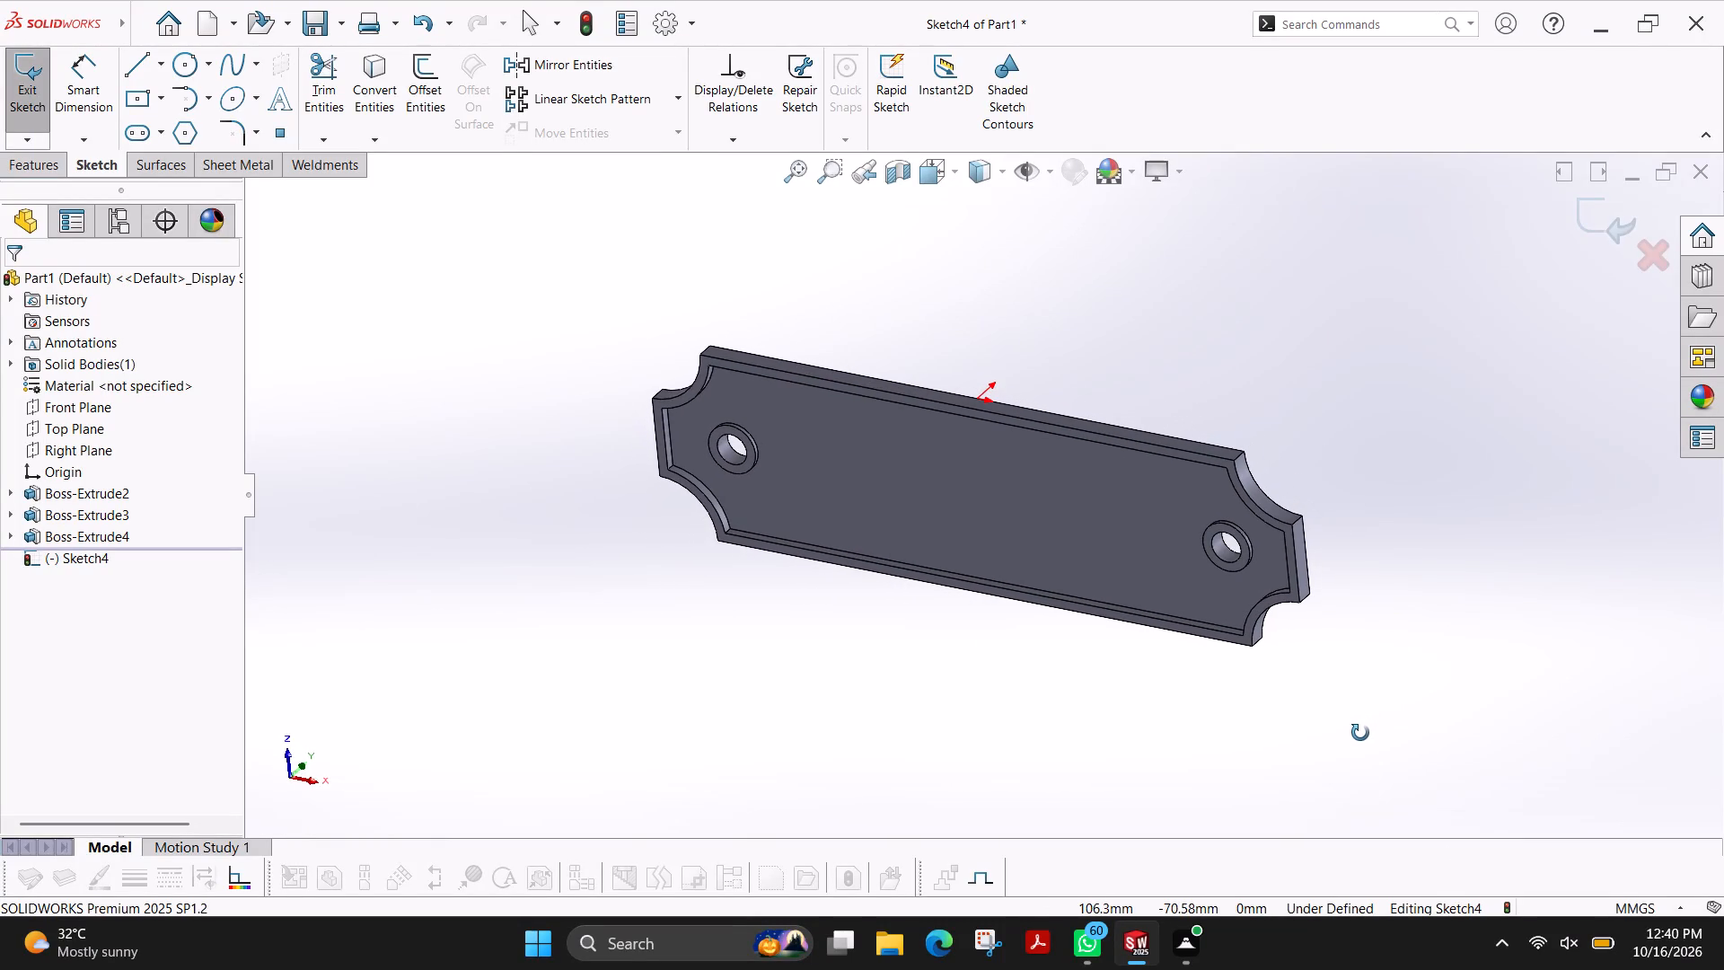
ctrl+shift+middle_drag(1360, 733, 1379, 735)
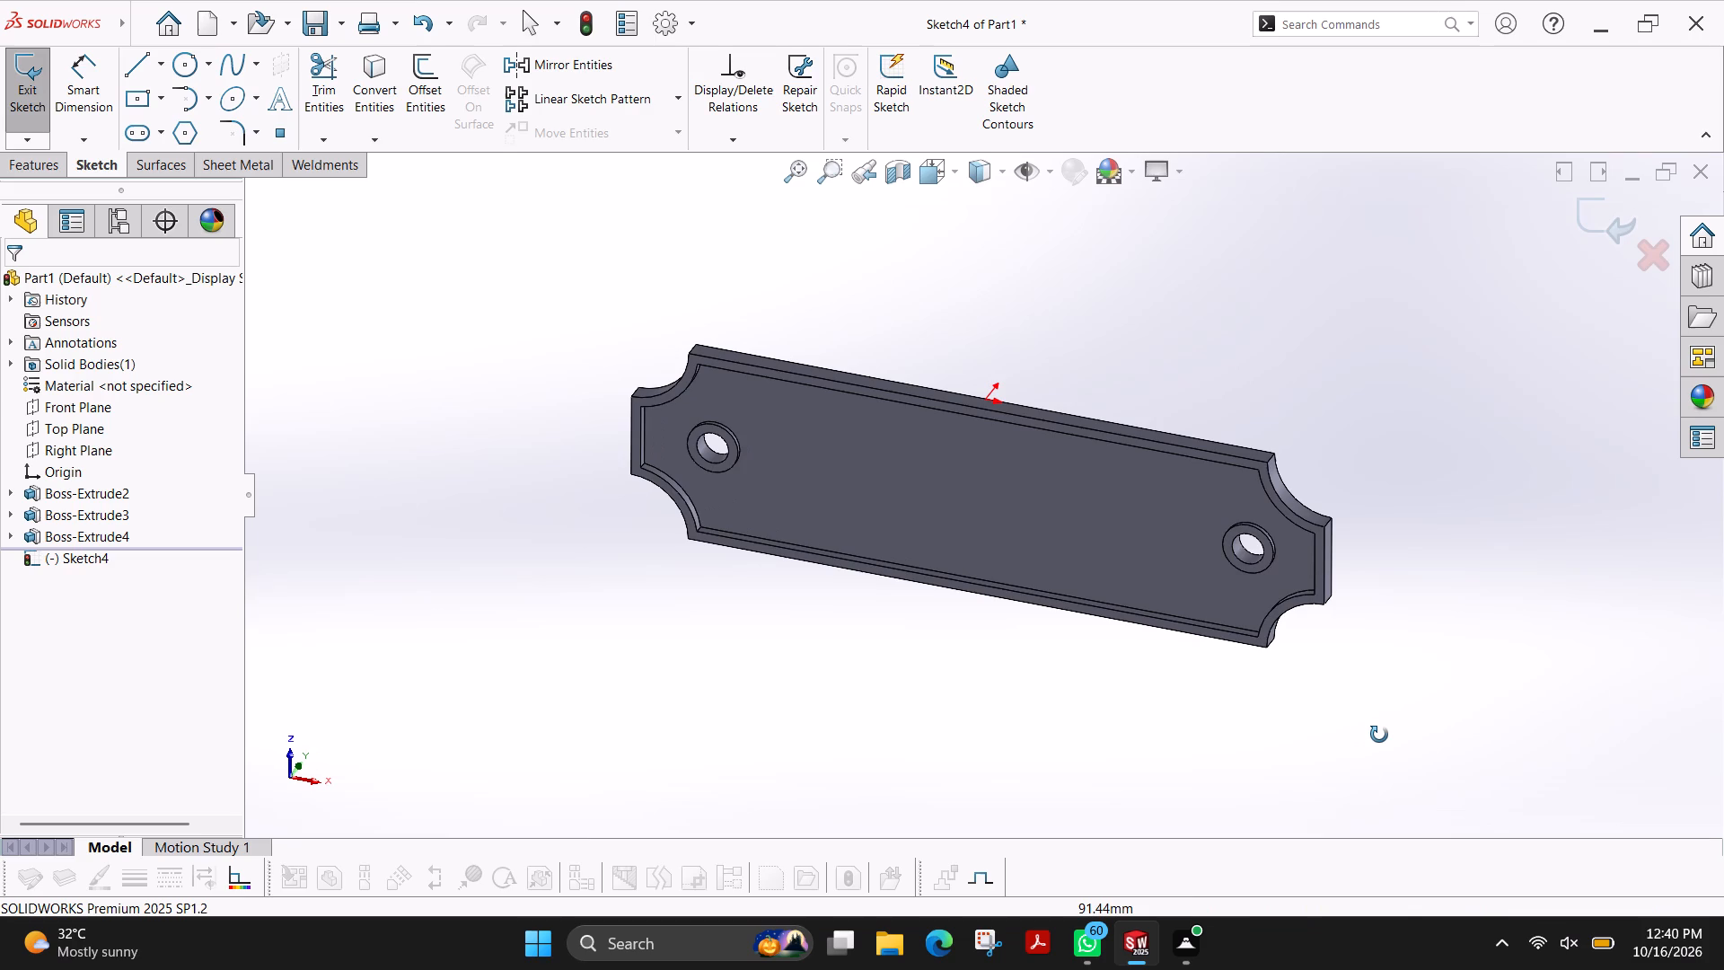
ctrl+shift+middle_drag(1379, 735, 1366, 734)
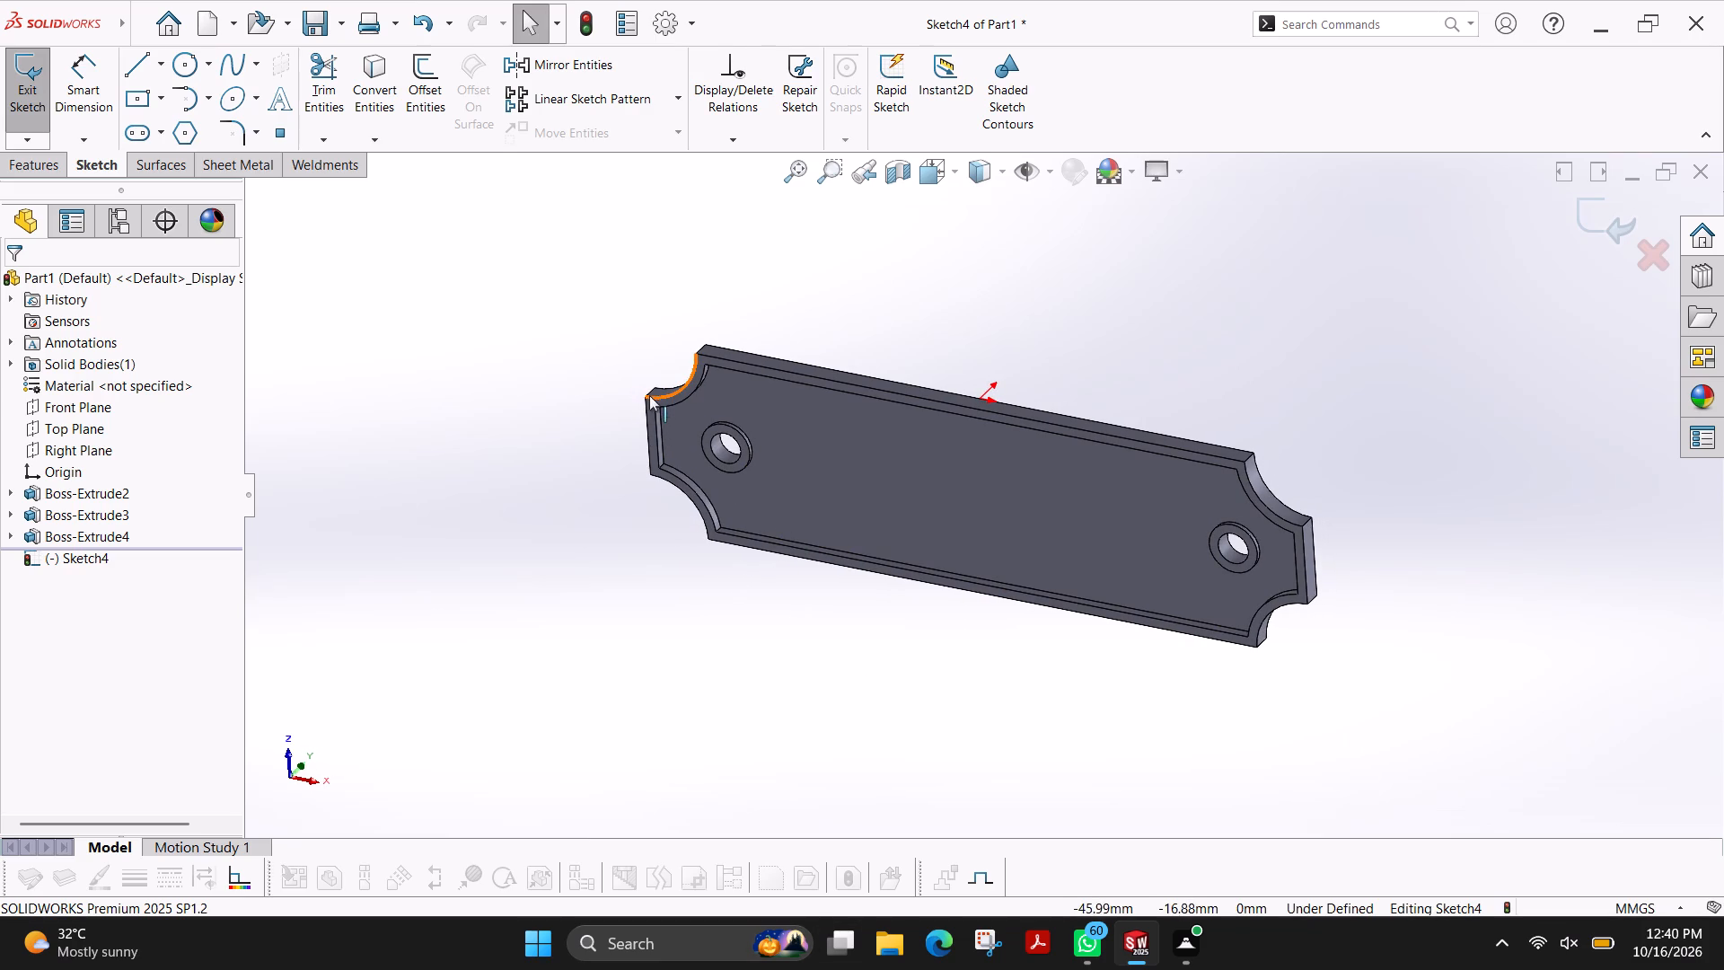
click(650, 429)
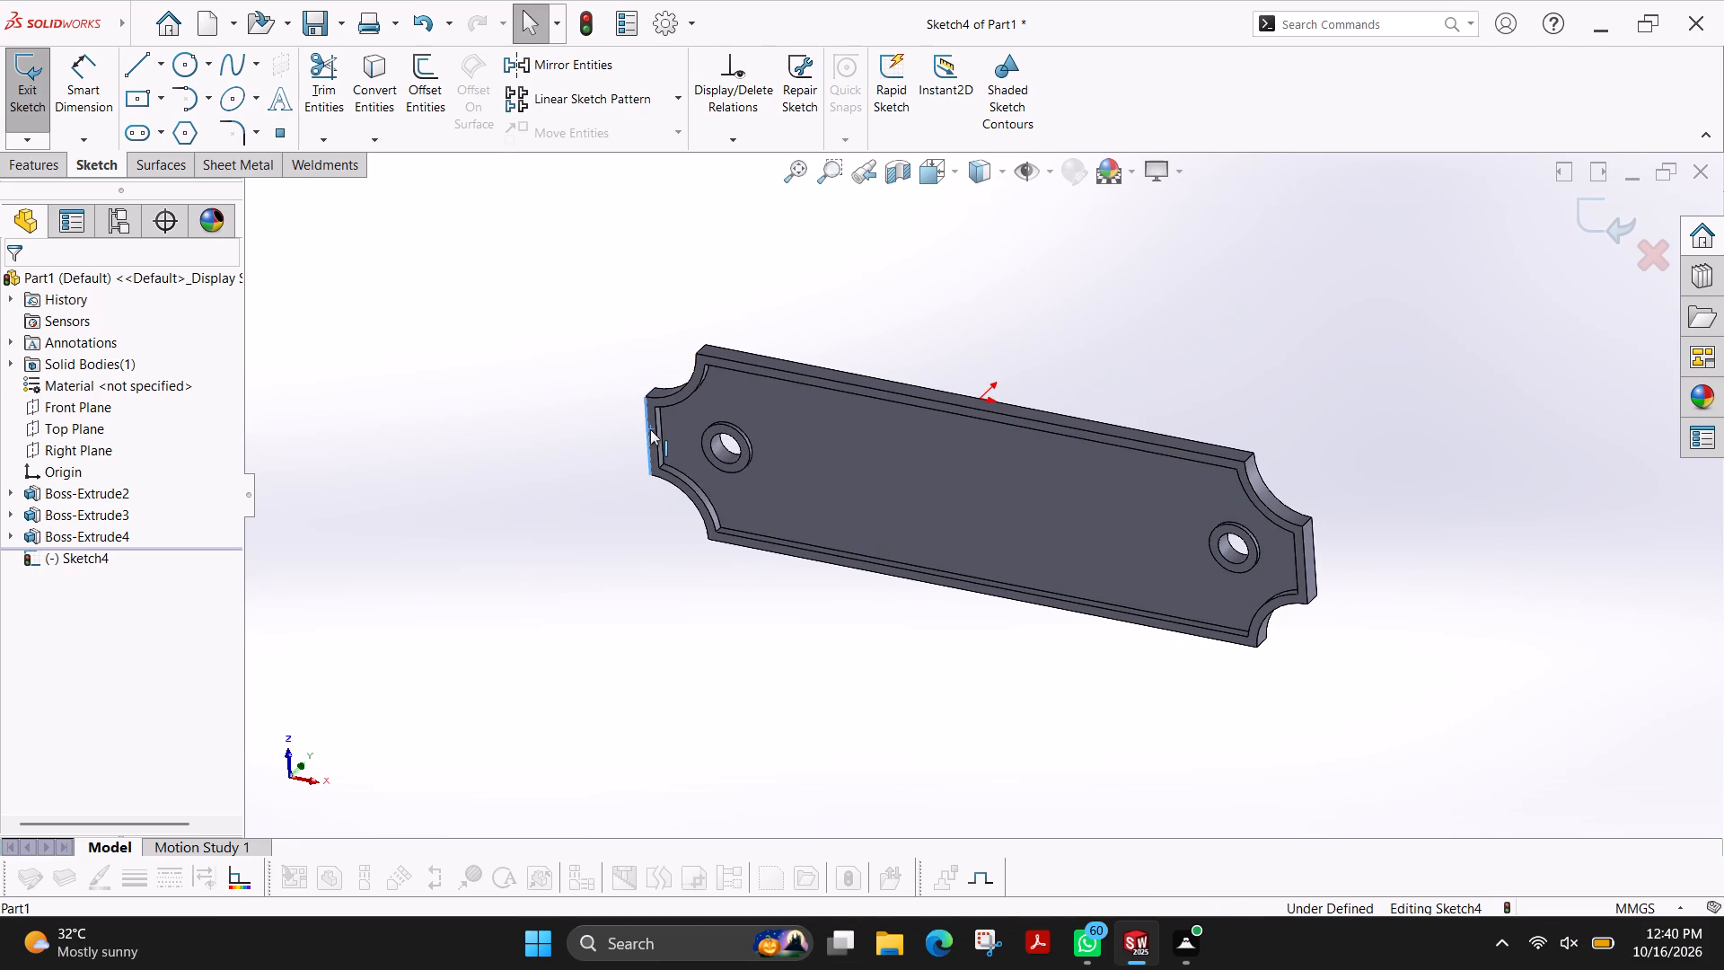
click(31, 104)
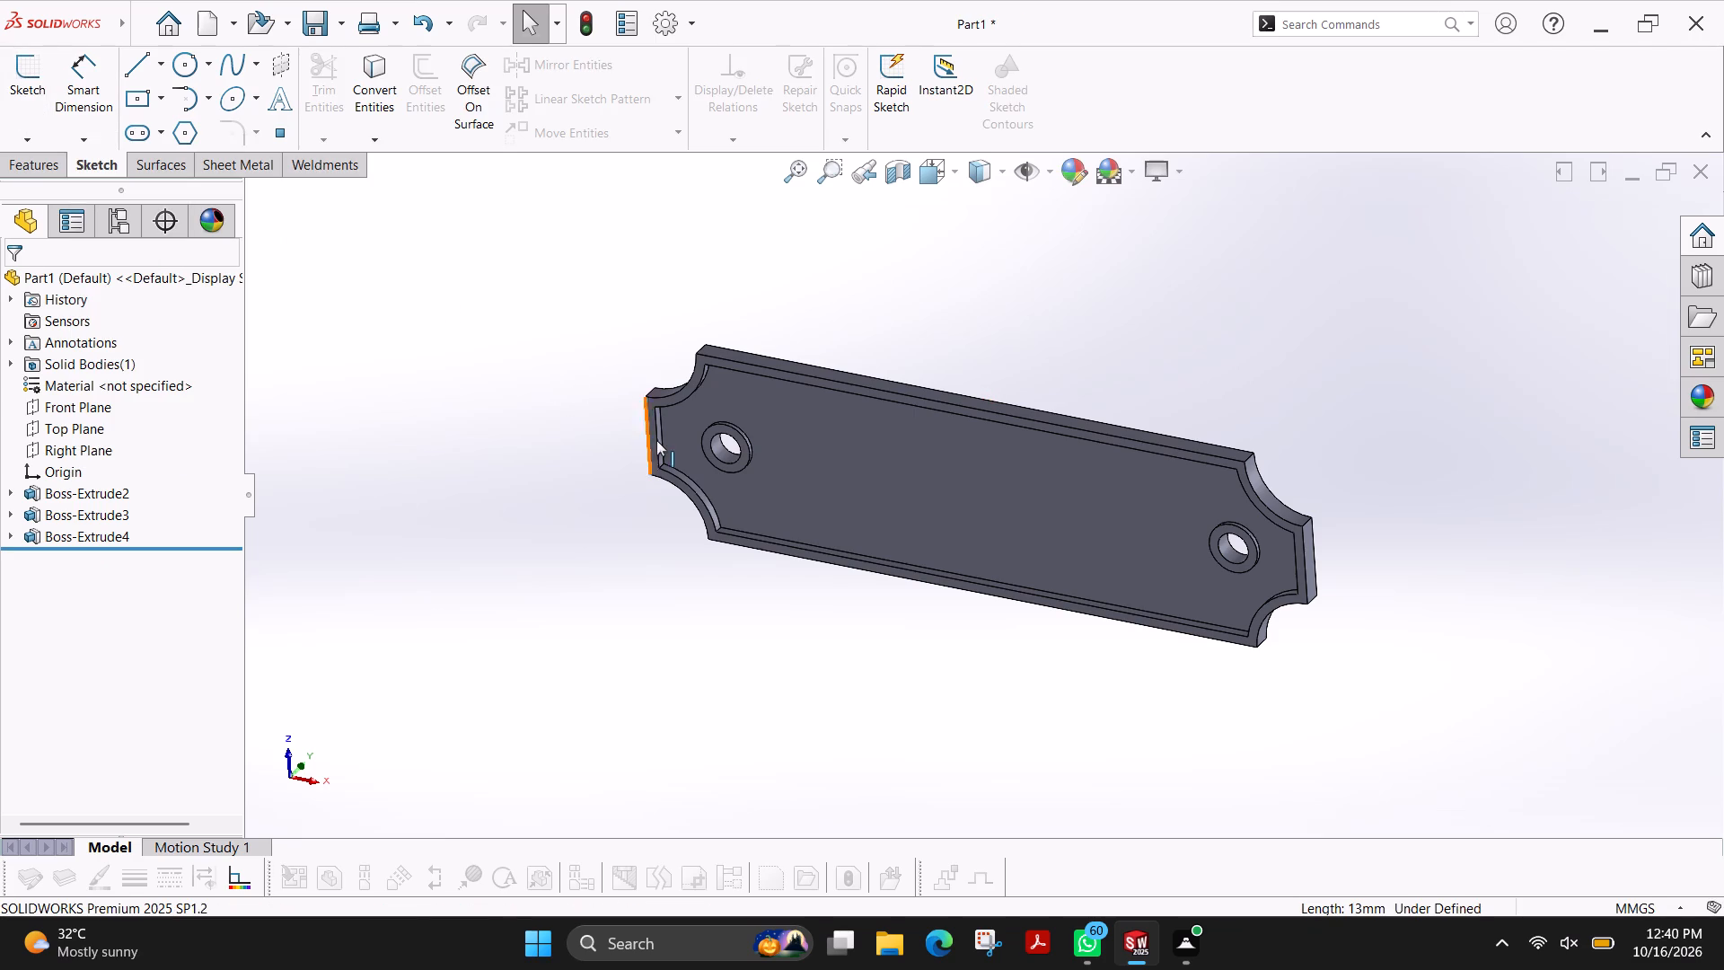
Open Sketch2, the border rim's profile sketch under Boss-Extrude3, for editing.
click(646, 441)
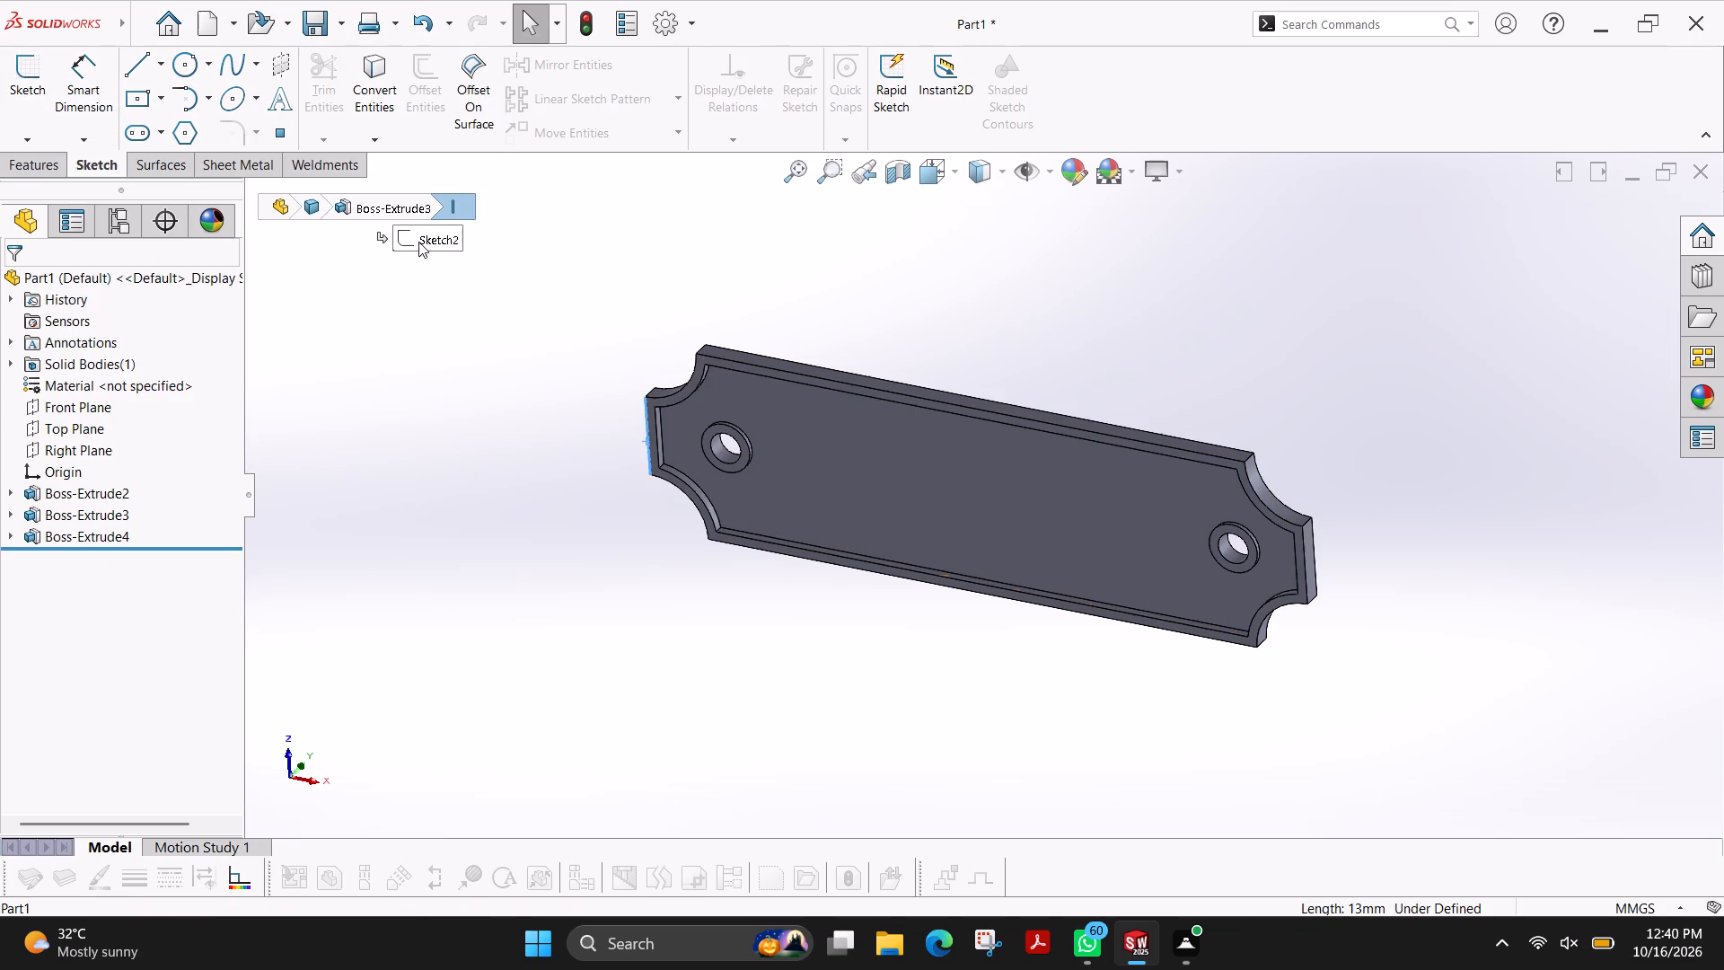
click(418, 242)
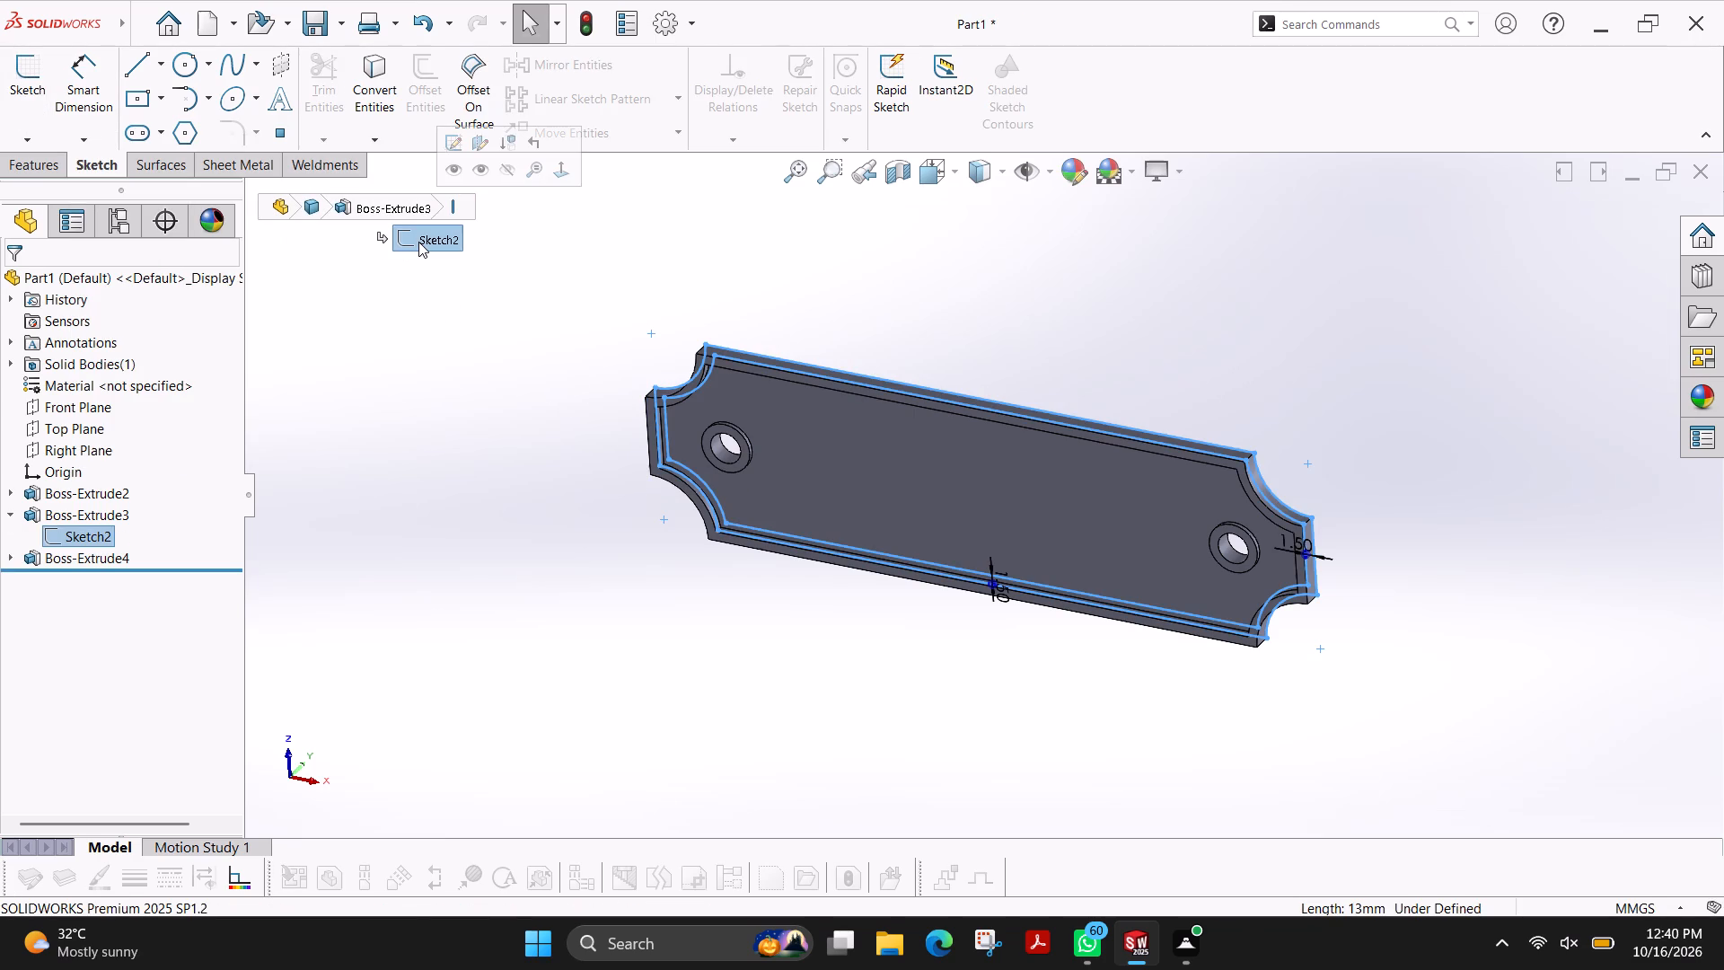
double_click(418, 242)
click(418, 242)
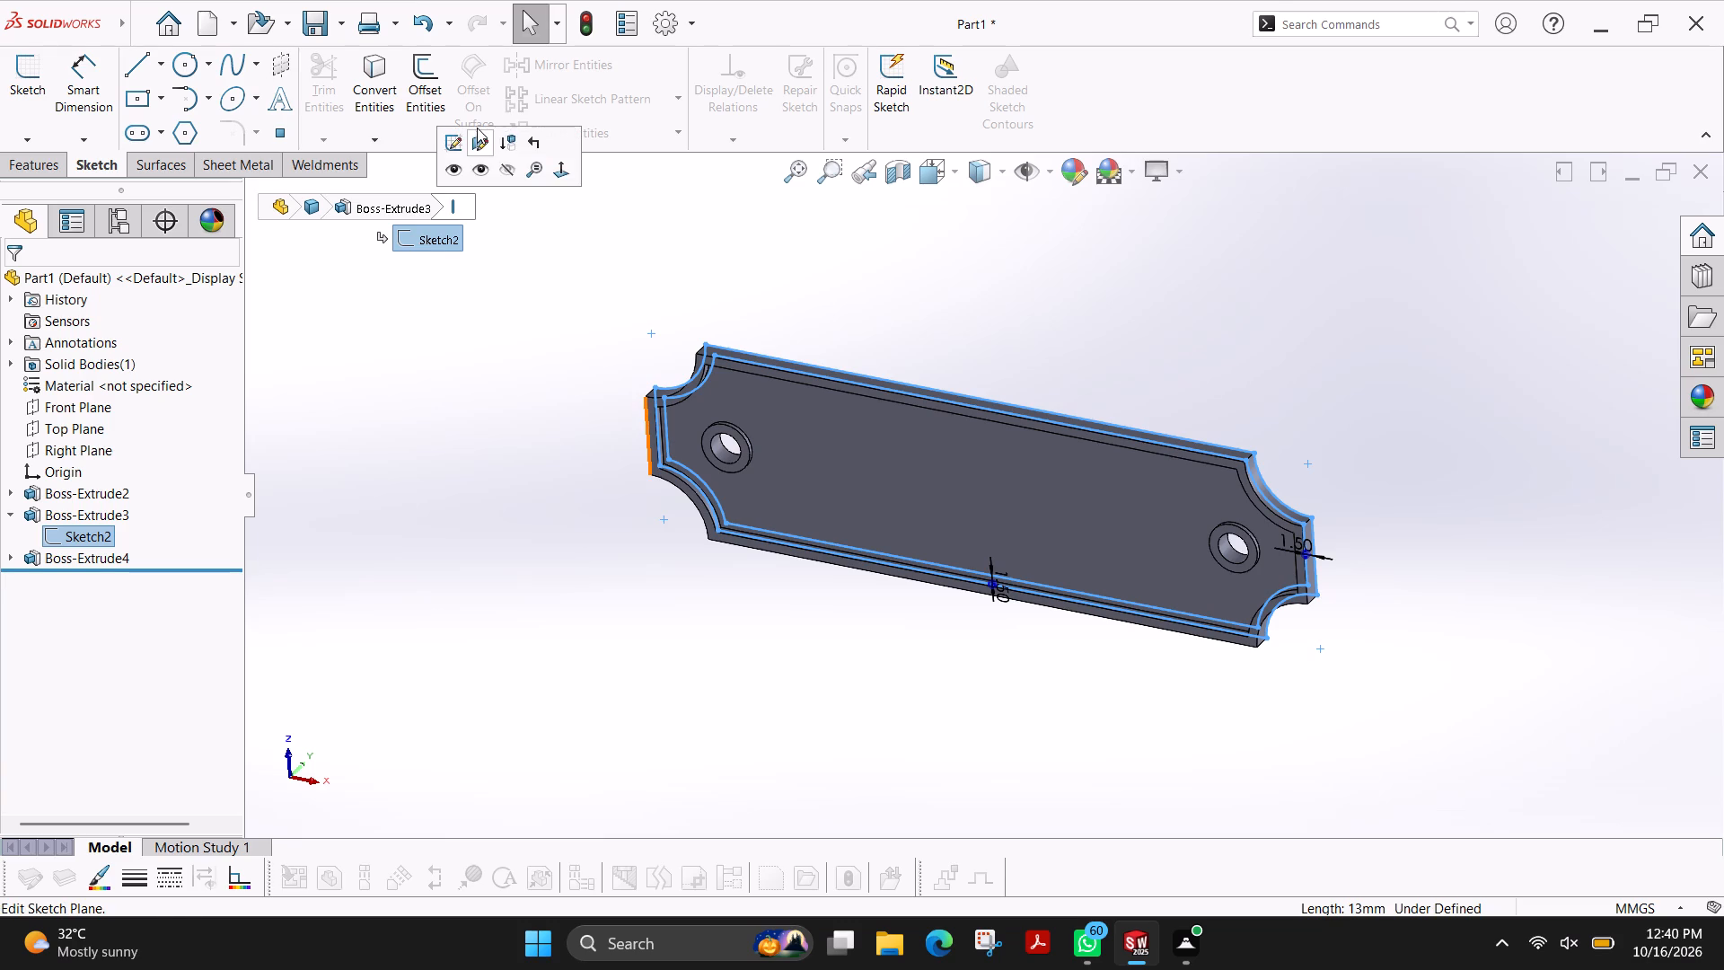
click(458, 141)
Examine the rim profile in the sketch, especially the corners beside the upper-left notch of the plate.
scroll(792, 453, down, 3)
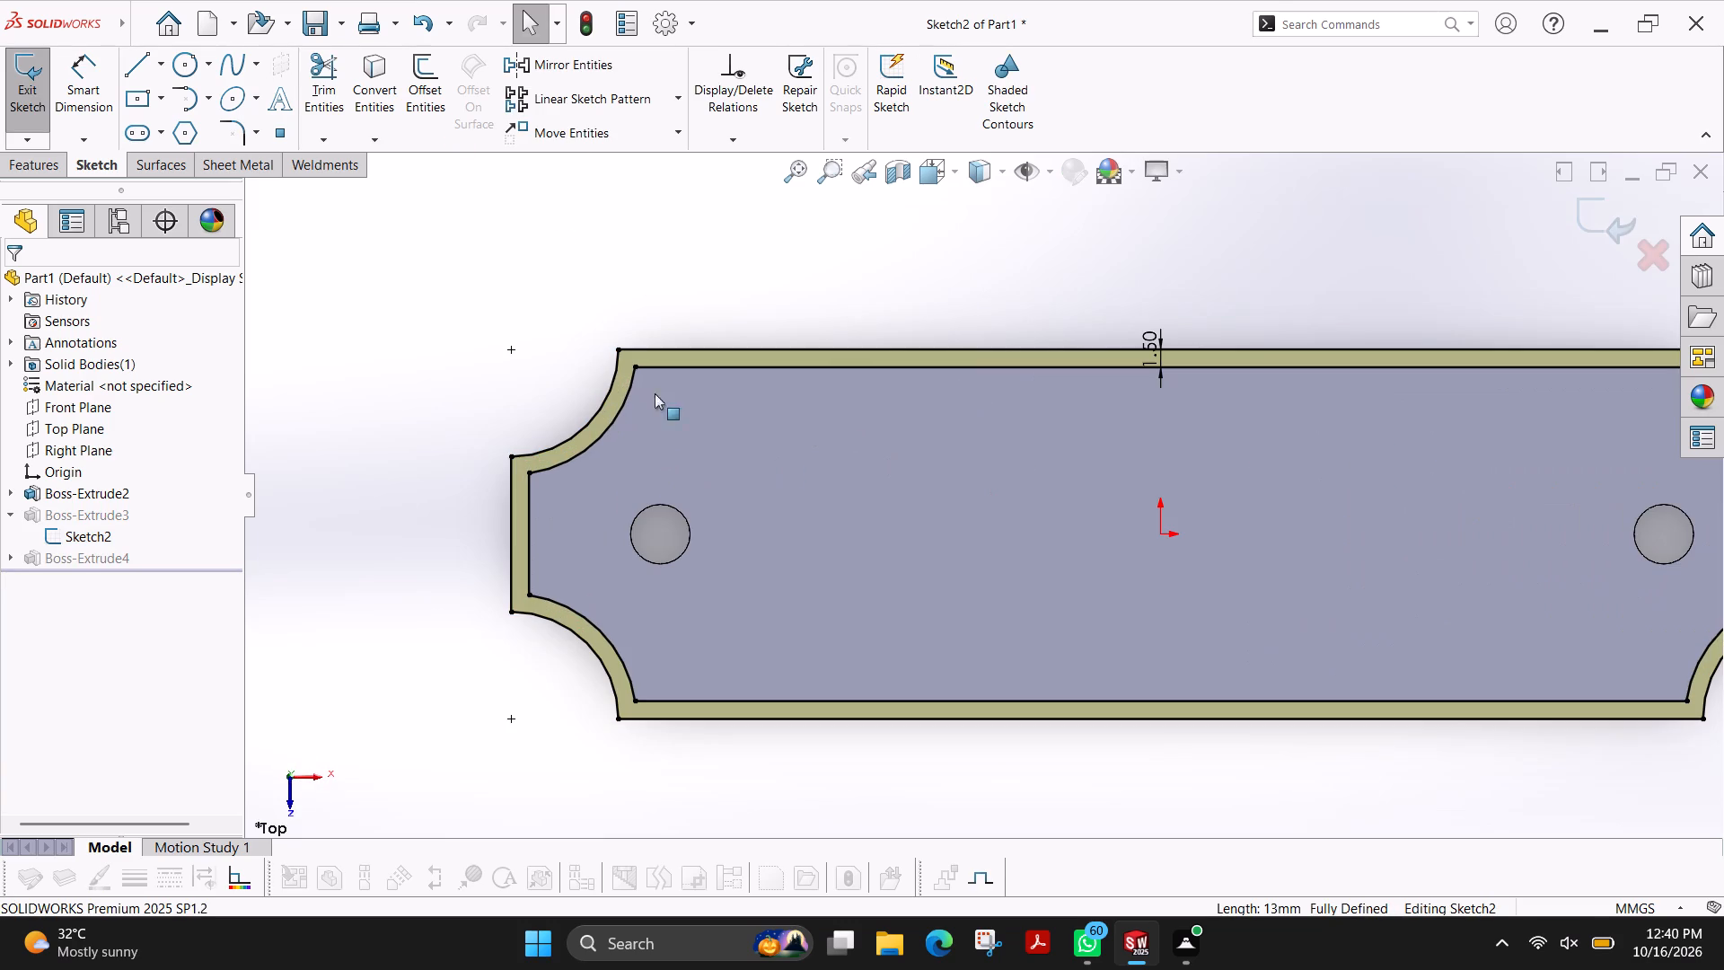
scroll(743, 431, down, 2)
scroll(743, 431, up, 1)
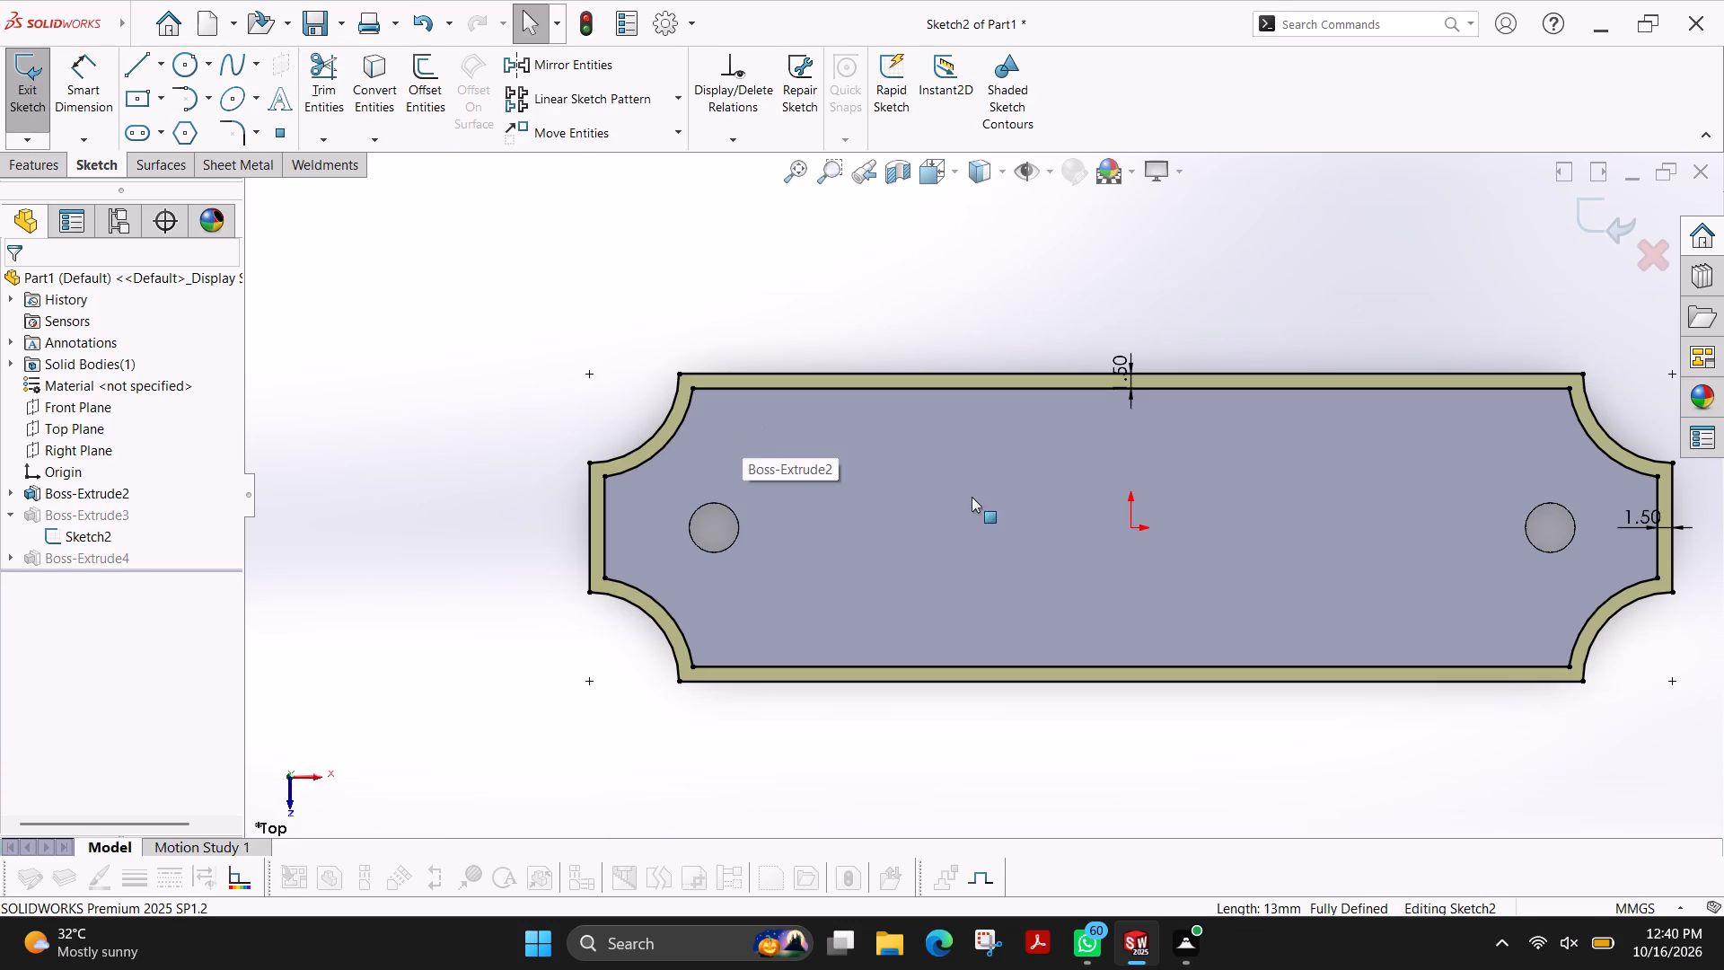
scroll(1460, 458, down, 2)
scroll(753, 509, up, 1)
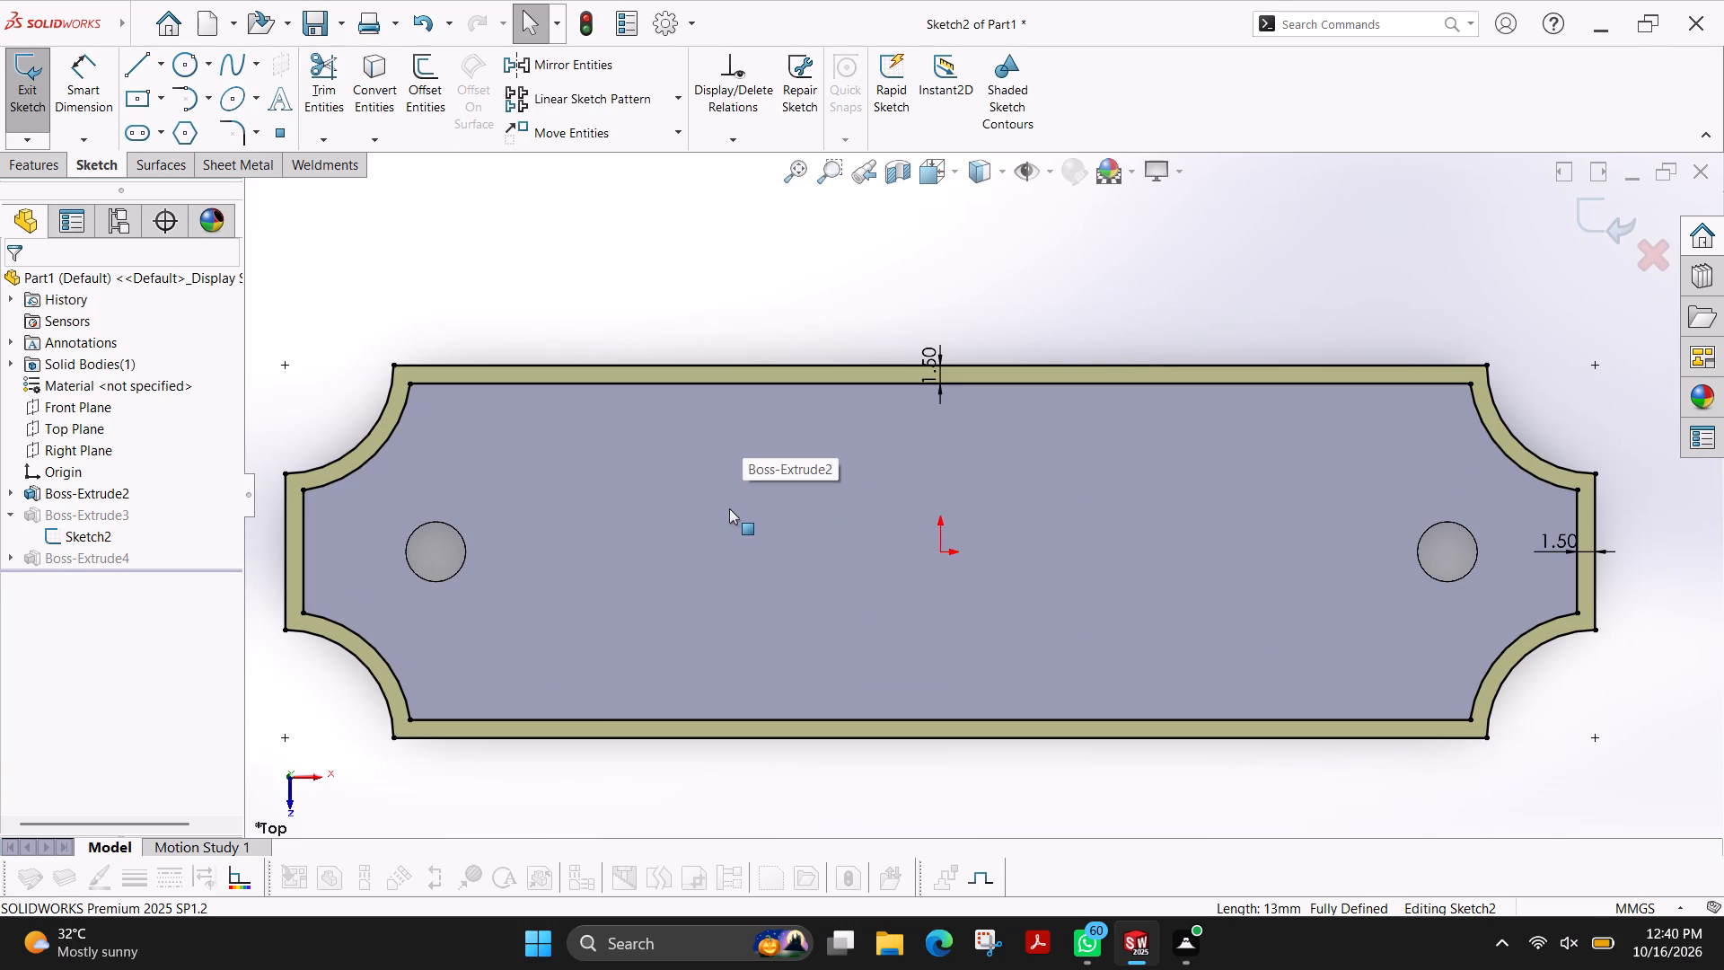
scroll(606, 462, down, 3)
scroll(404, 399, up, 2)
scroll(404, 399, down, 1)
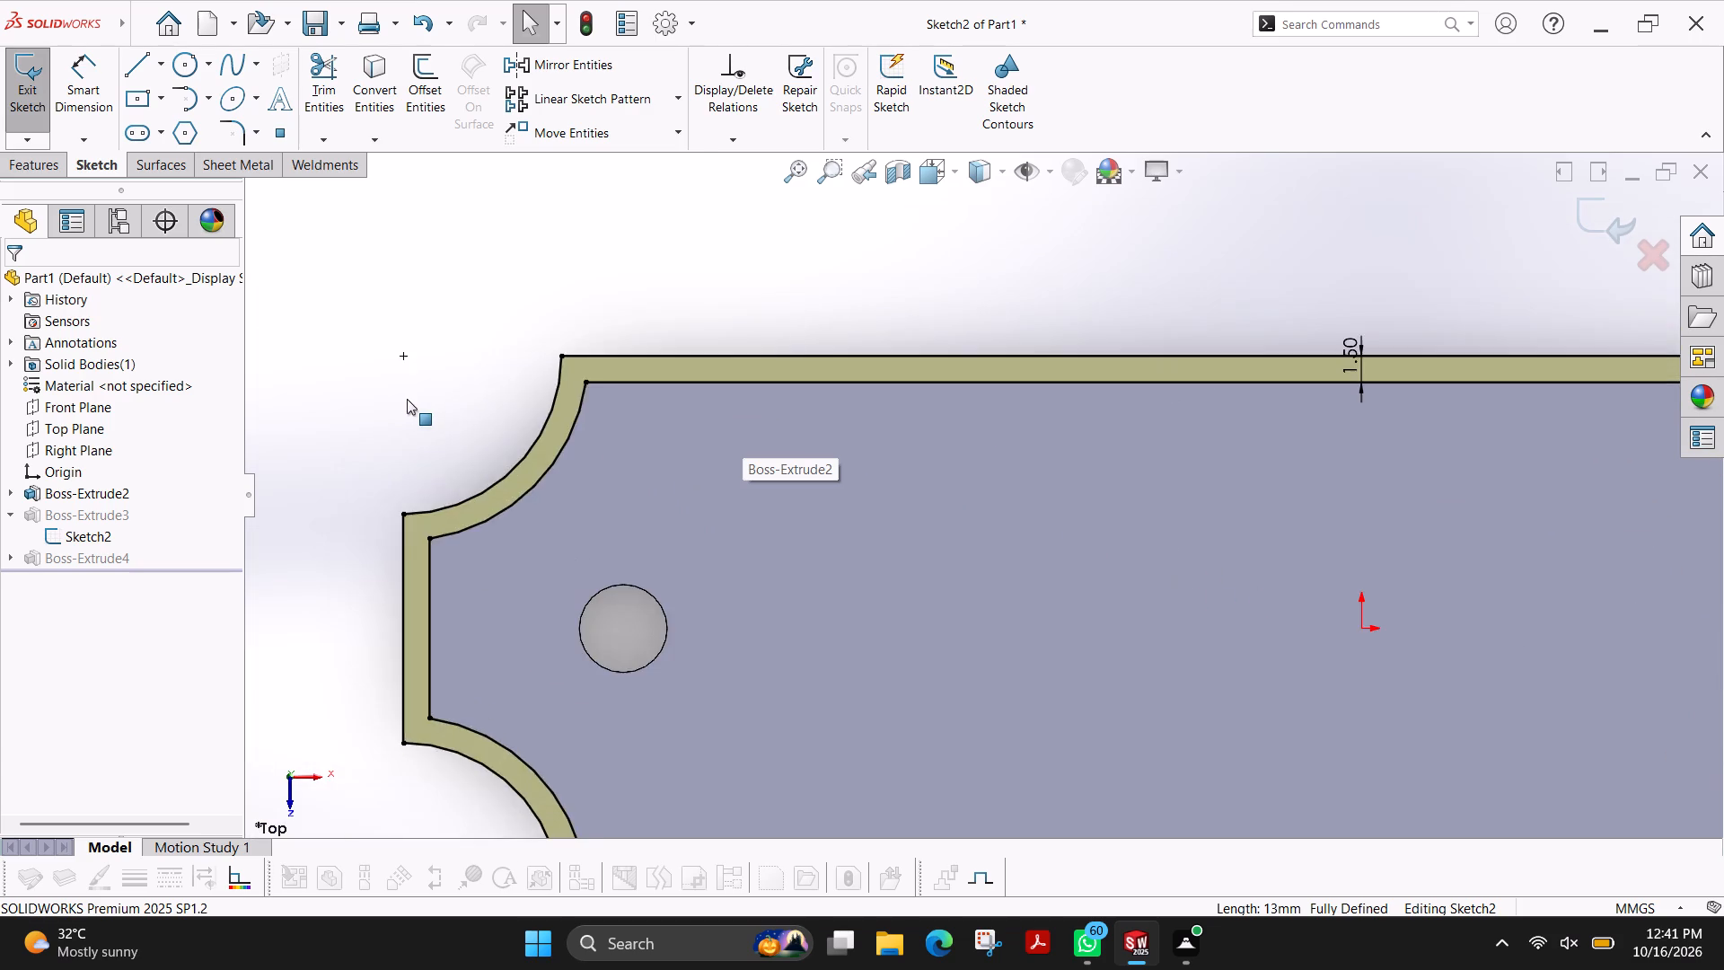
scroll(783, 338, down, 3)
scroll(474, 415, up, 1)
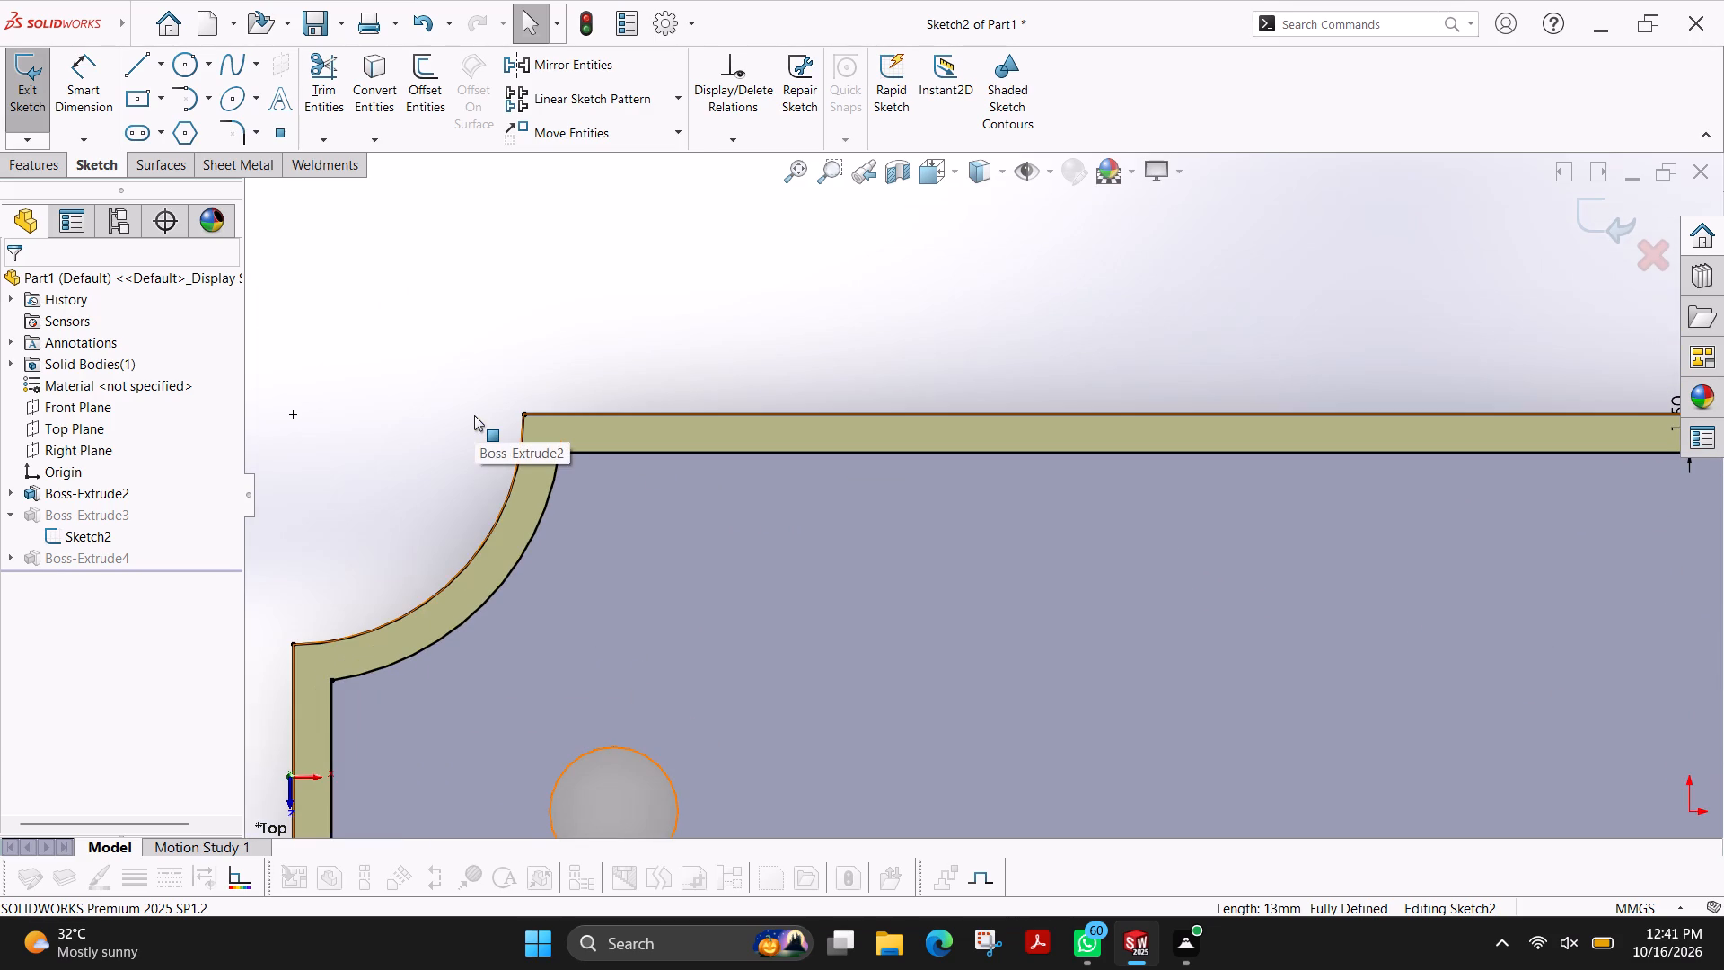
scroll(474, 415, up, 2)
scroll(814, 605, up, 3)
scroll(1201, 591, down, 3)
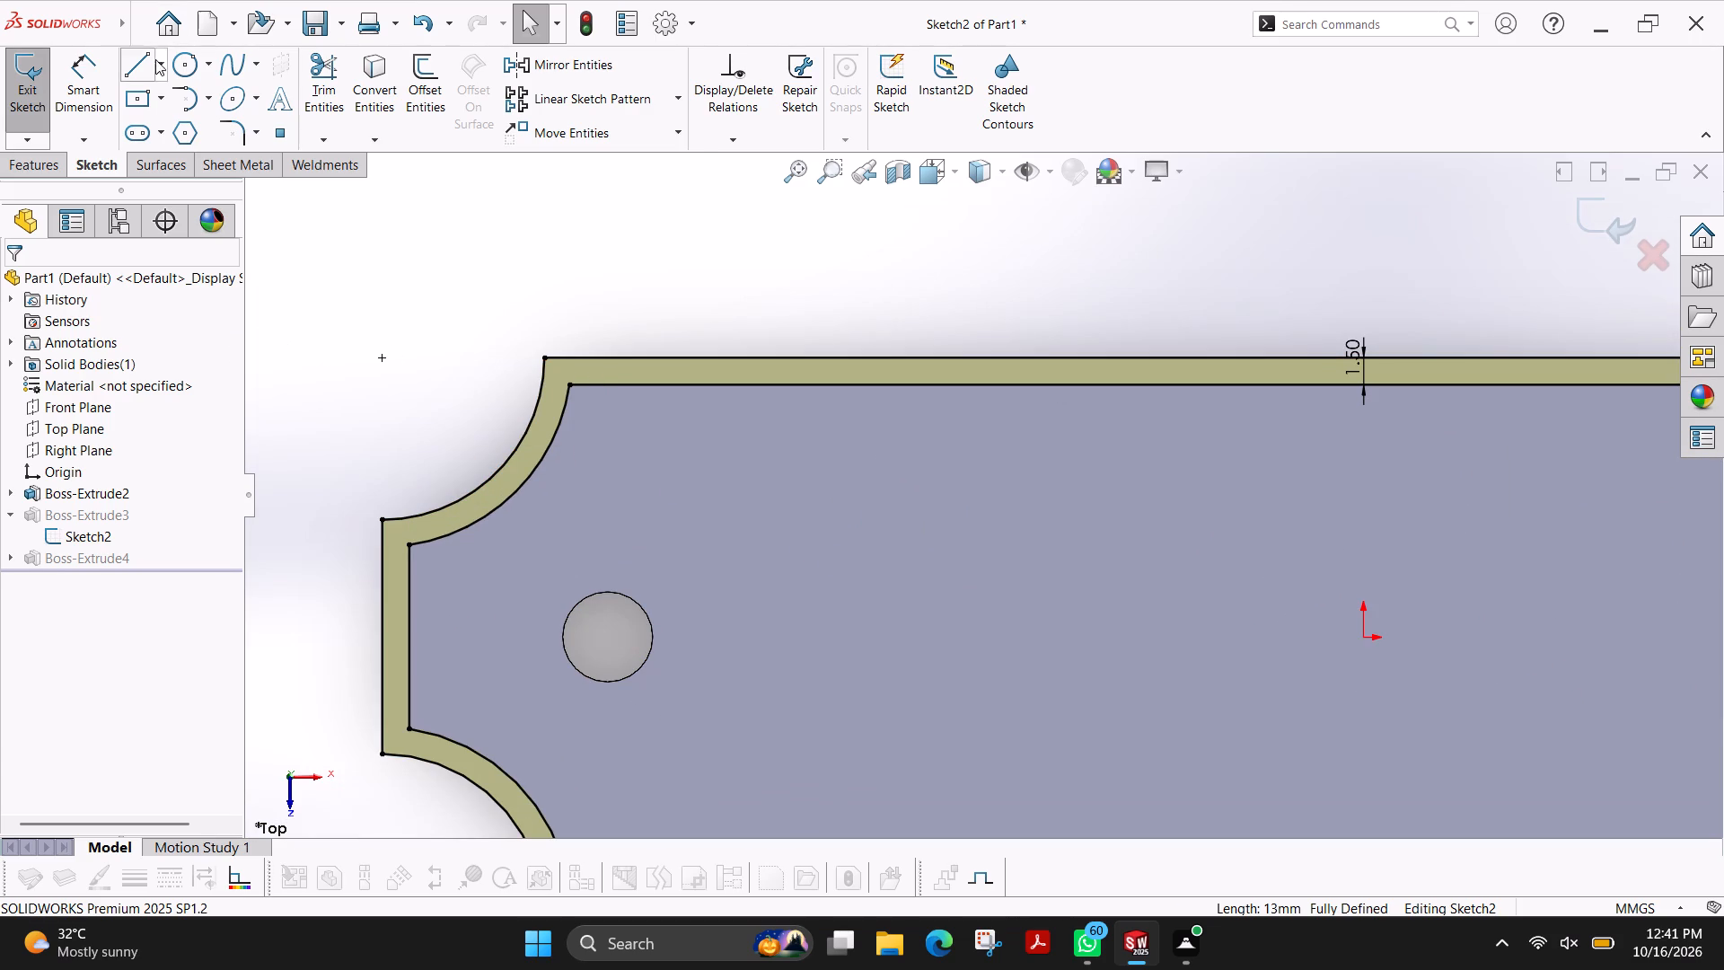
Add 3.75 mm sketch fillets to the outer and inner rim profiles where the top edge meets the upper-left notch arc.
click(183, 71)
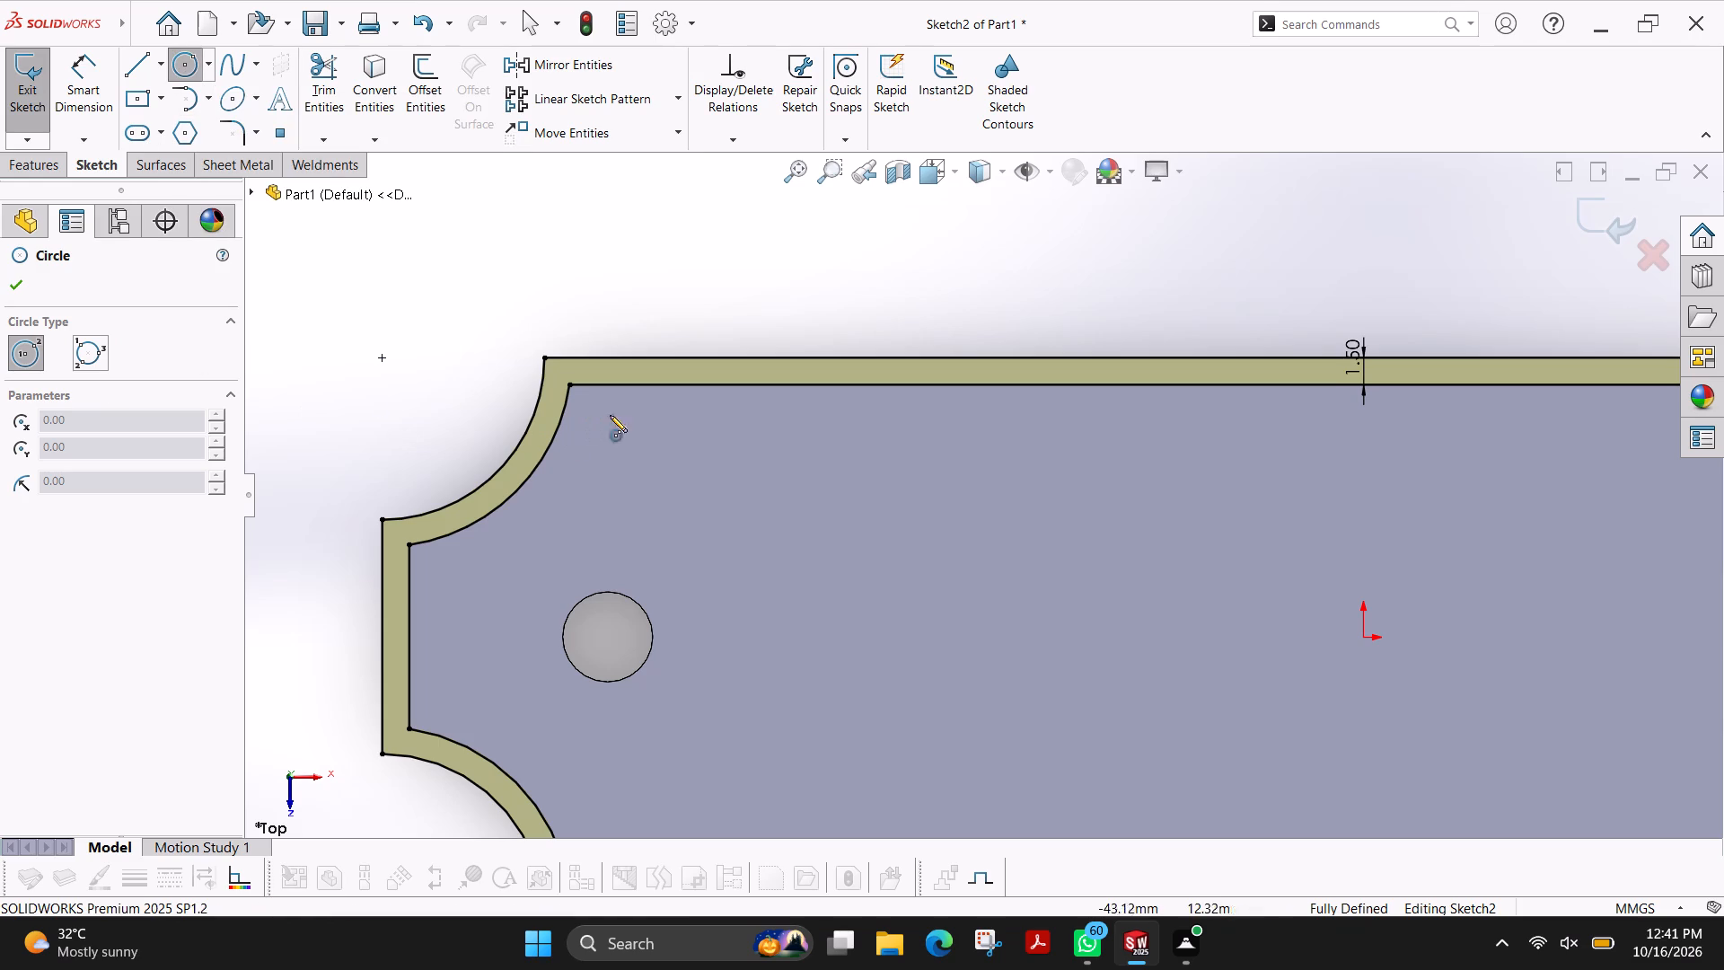
scroll(611, 426, down, 2)
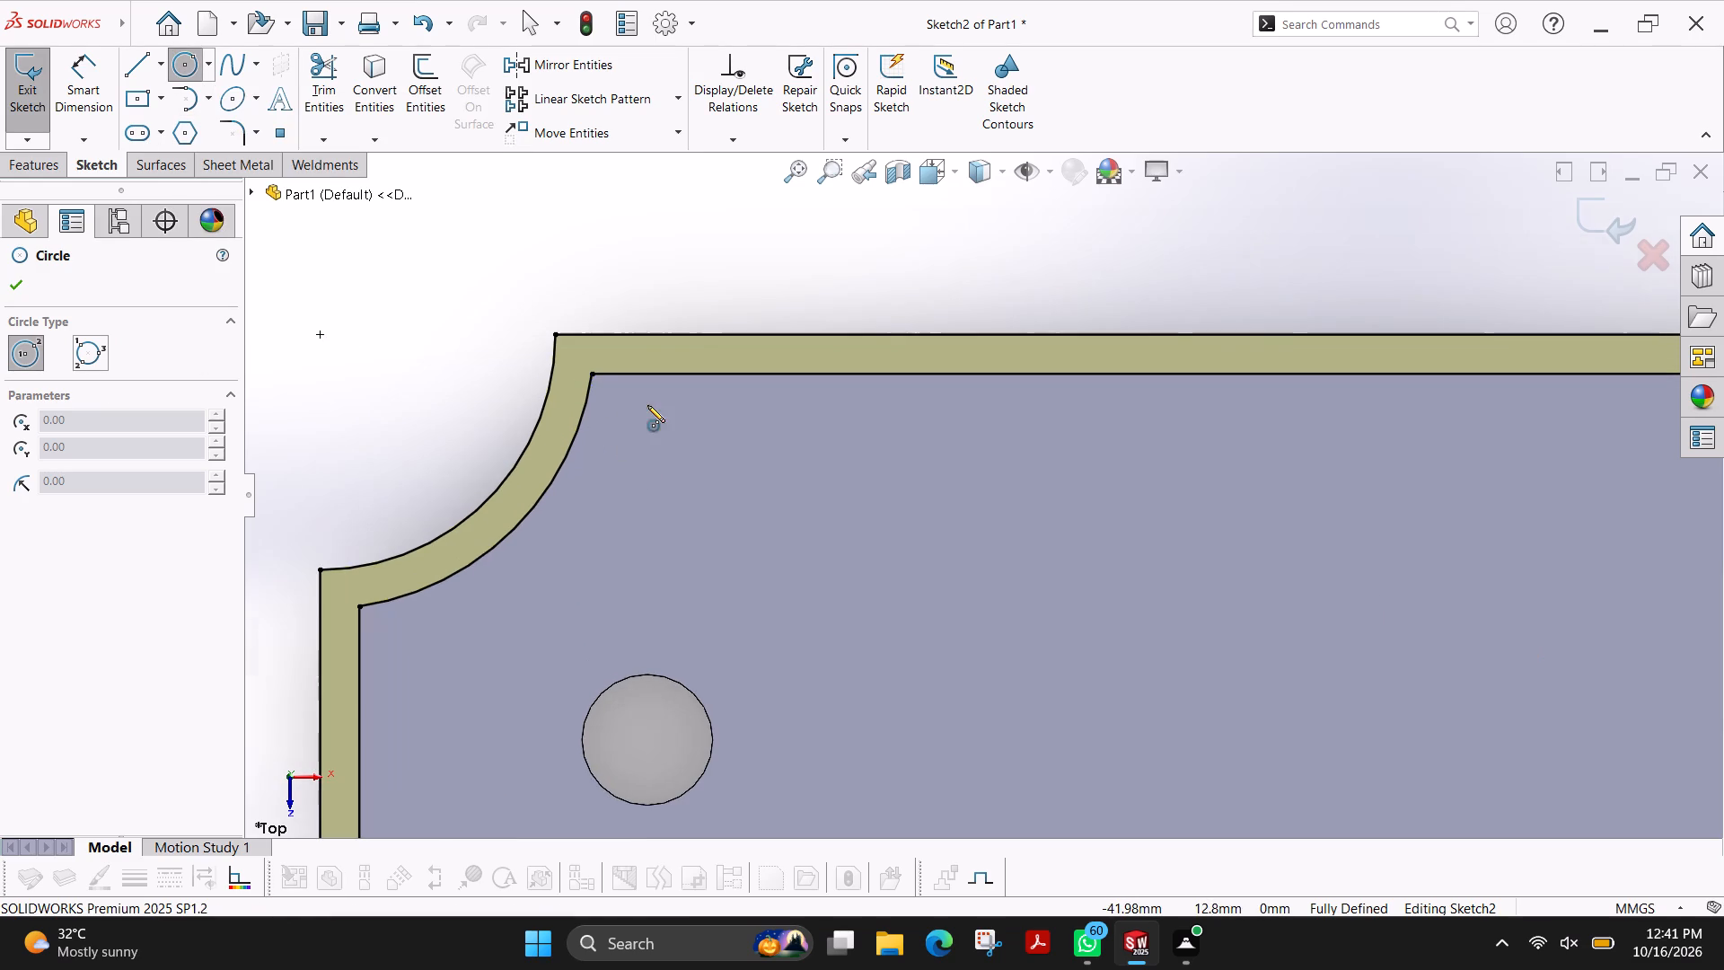
scroll(647, 405, down, 3)
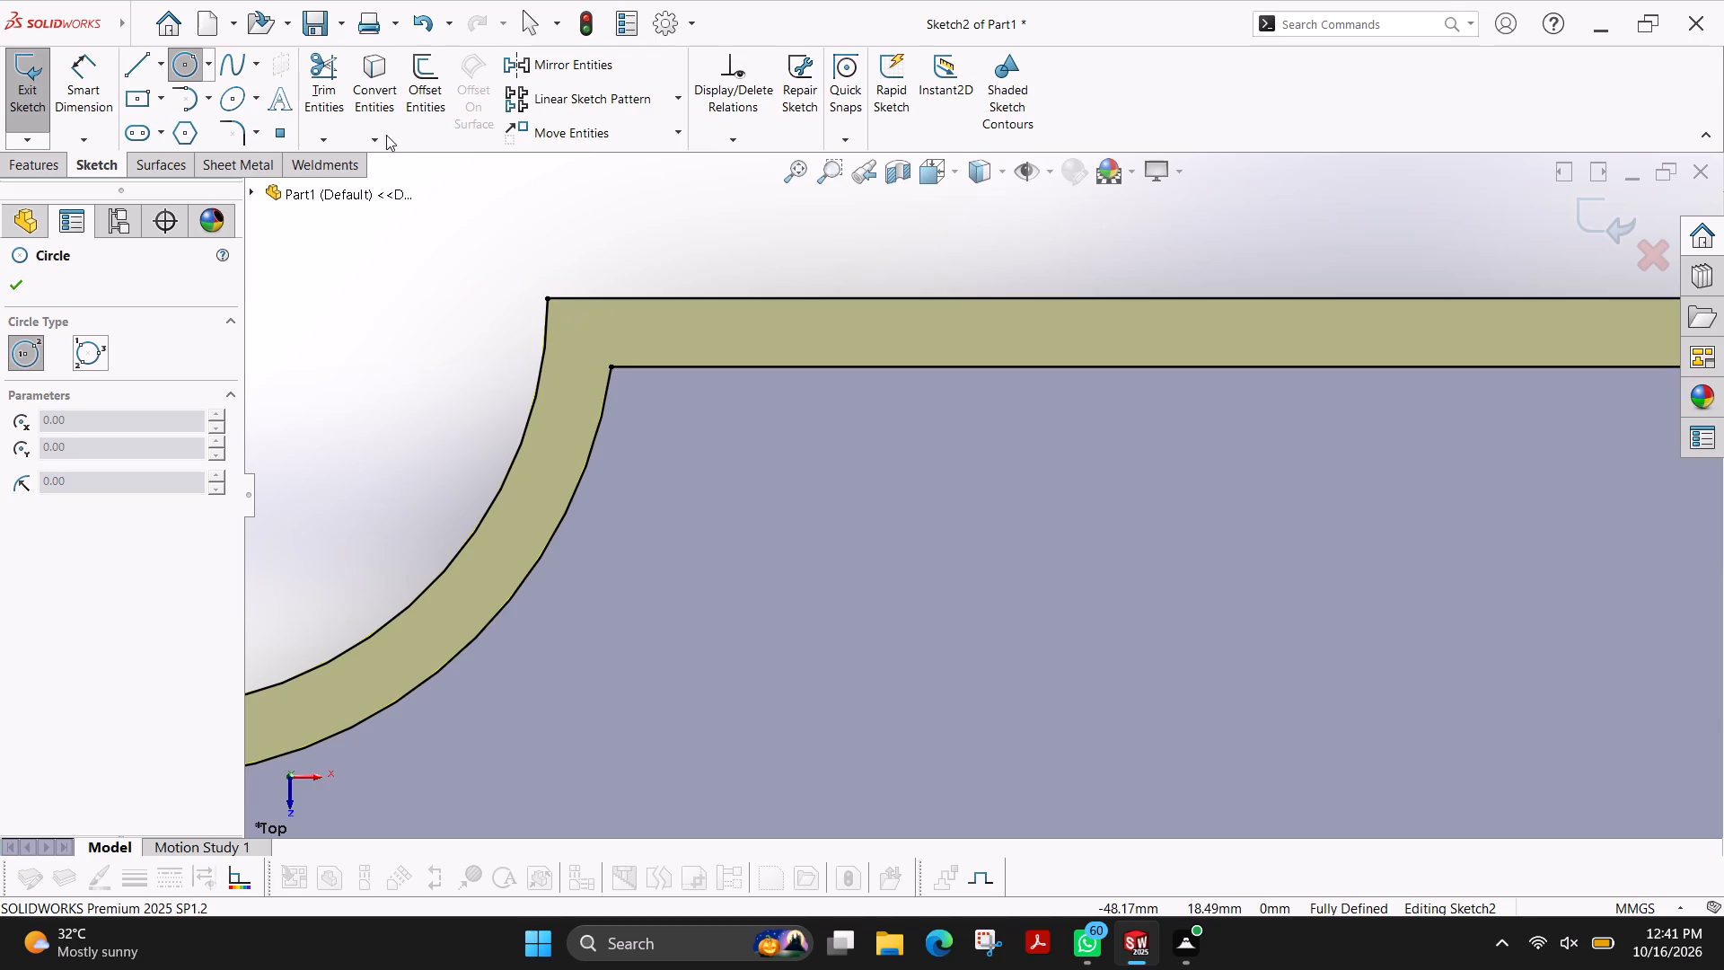
click(227, 131)
click(603, 297)
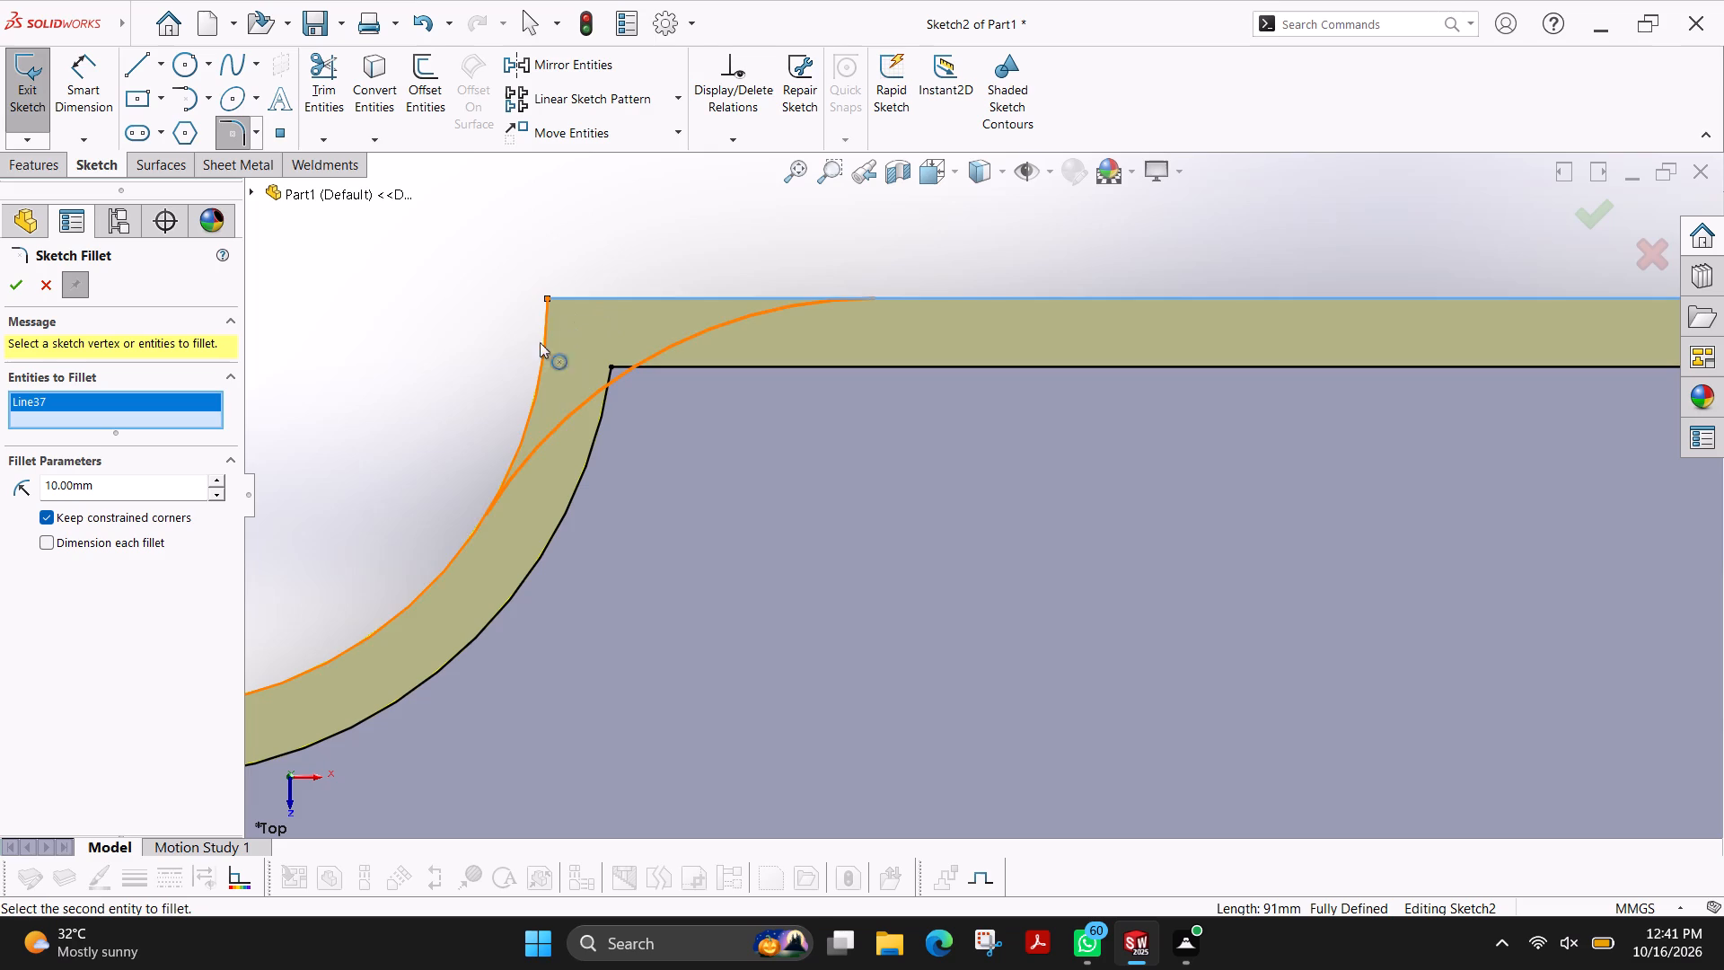
double_click(107, 483)
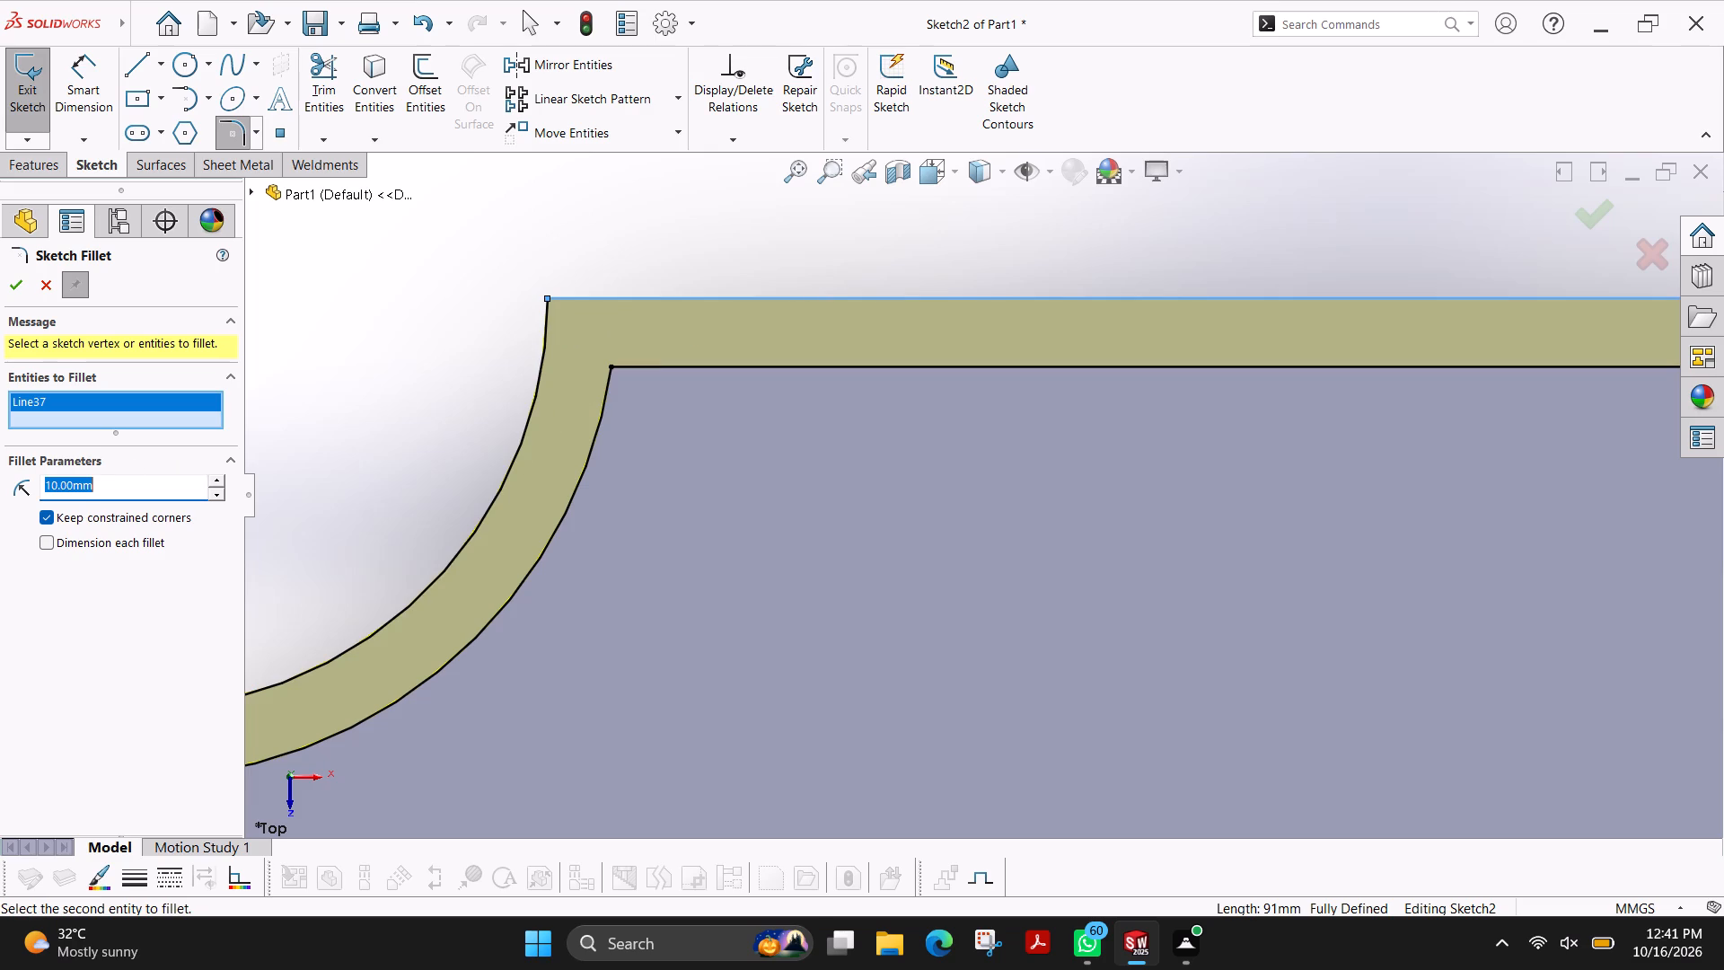
text(3.)
text(75)
key(Return)
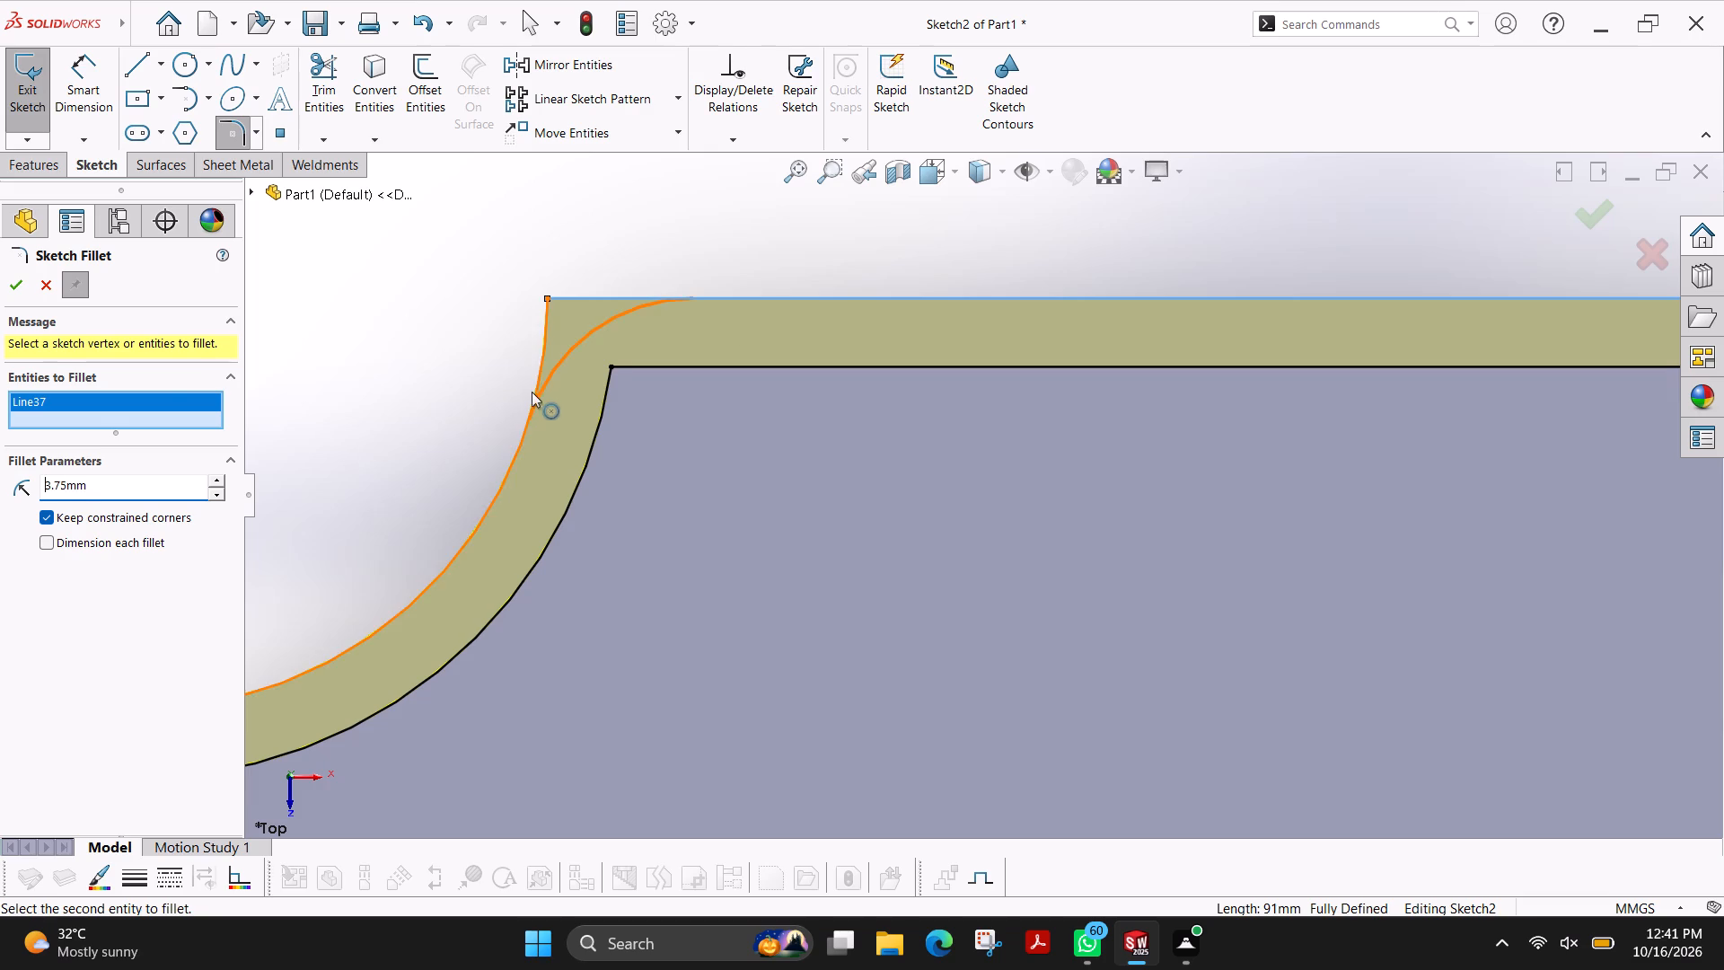
click(506, 474)
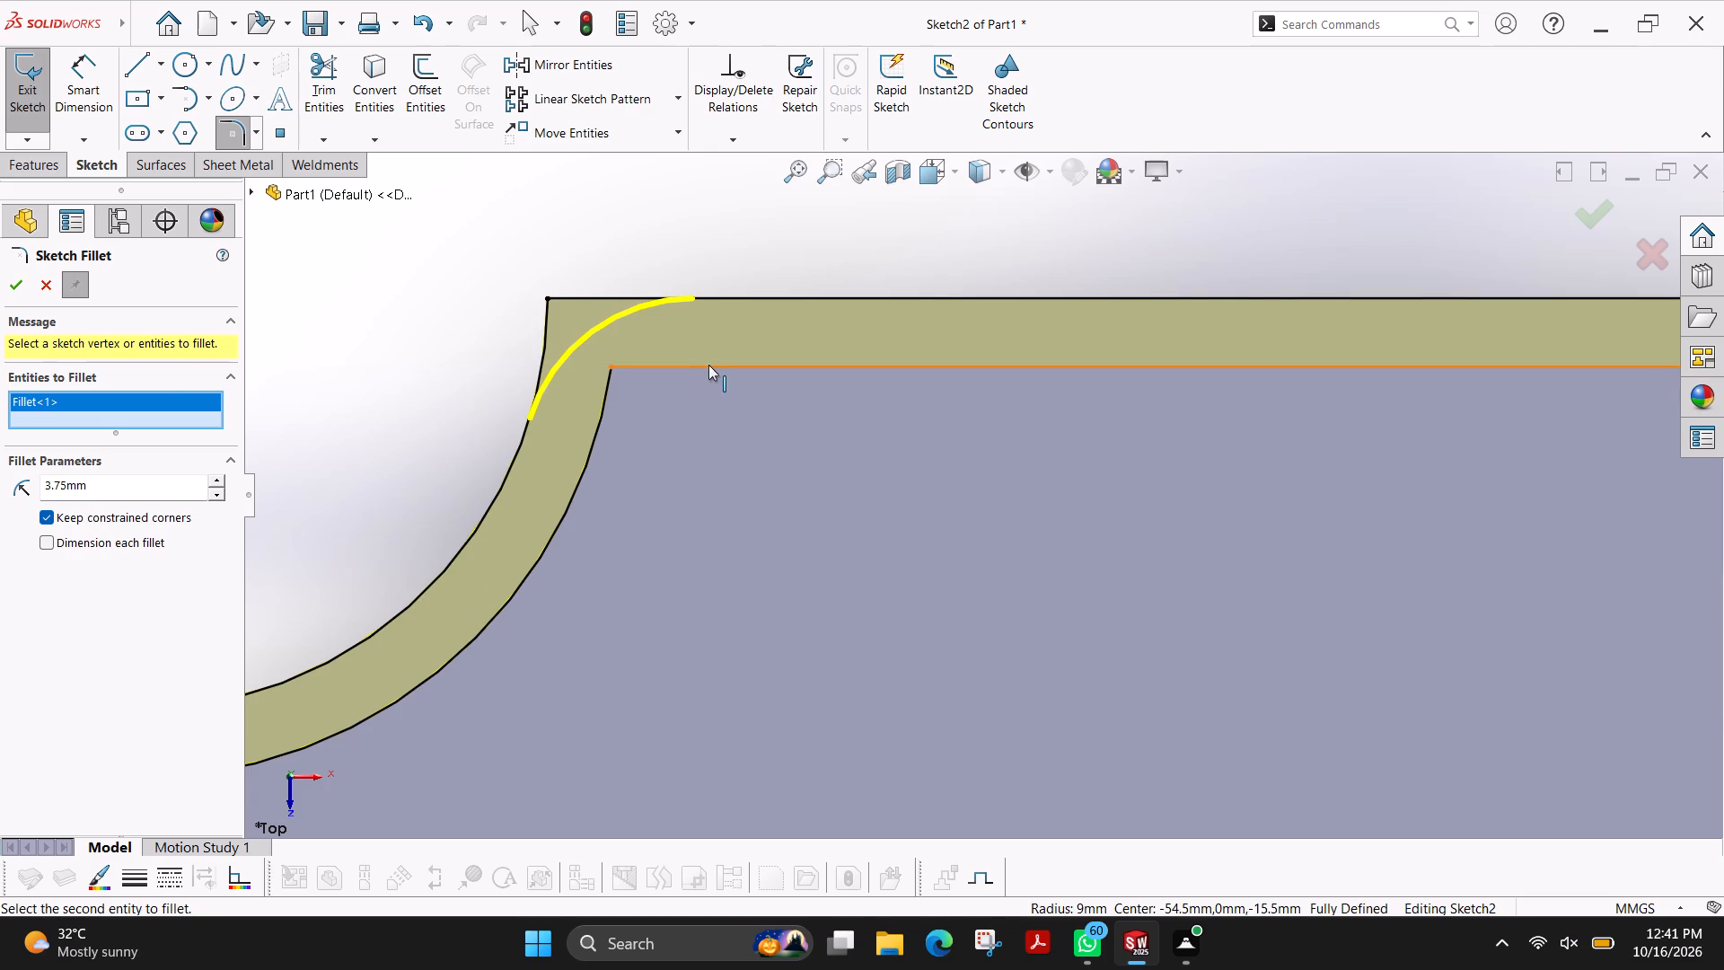
click(708, 364)
click(559, 526)
Add 3.75 mm sketch fillets to the outer and inner rim profiles where the upper-left notch arc meets the left end edge.
scroll(716, 559, up, 2)
scroll(670, 624, up, 4)
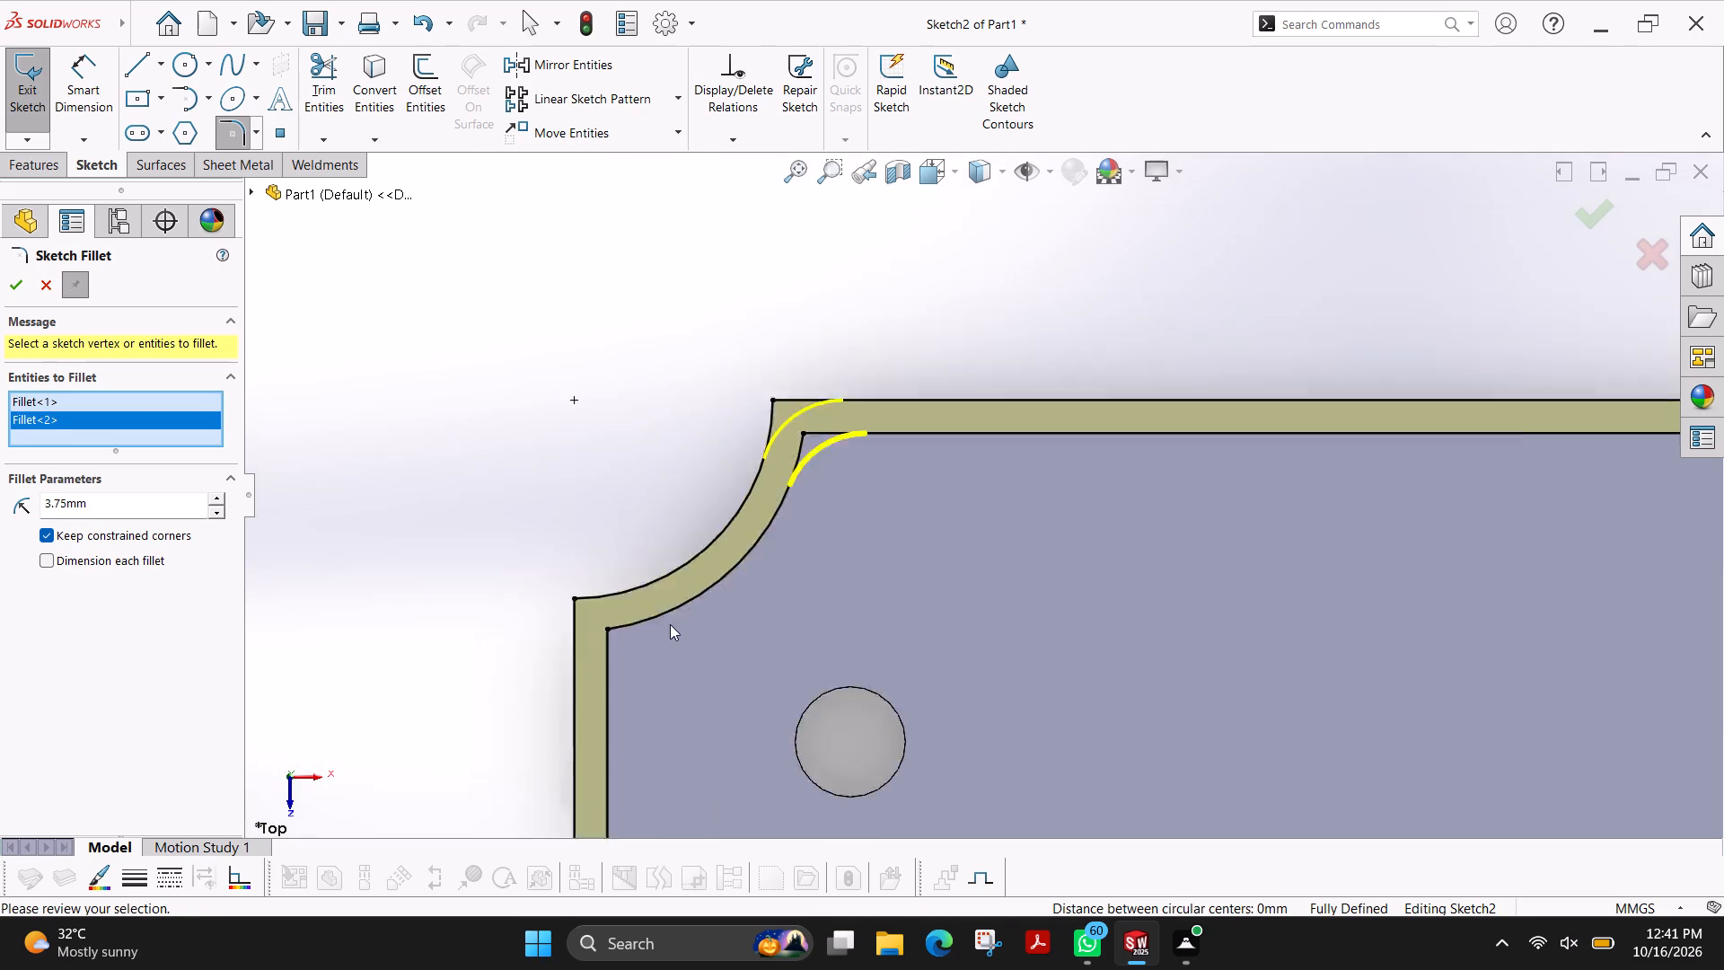
scroll(713, 642, down, 2)
click(780, 504)
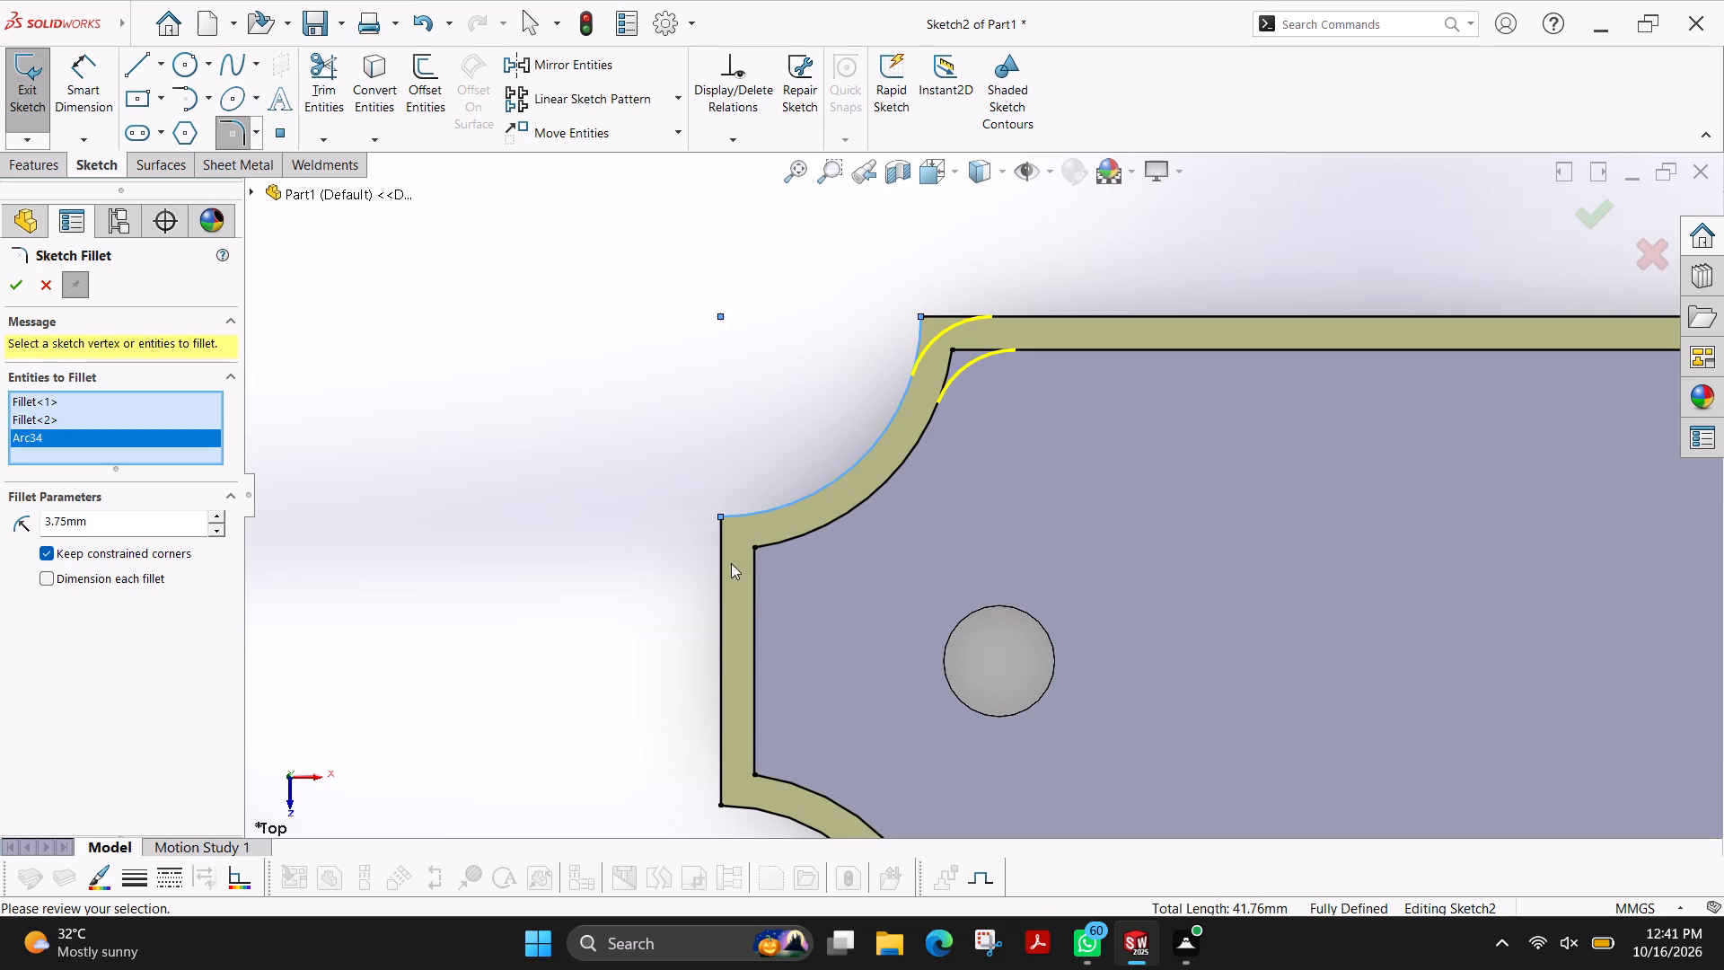
click(720, 596)
click(795, 546)
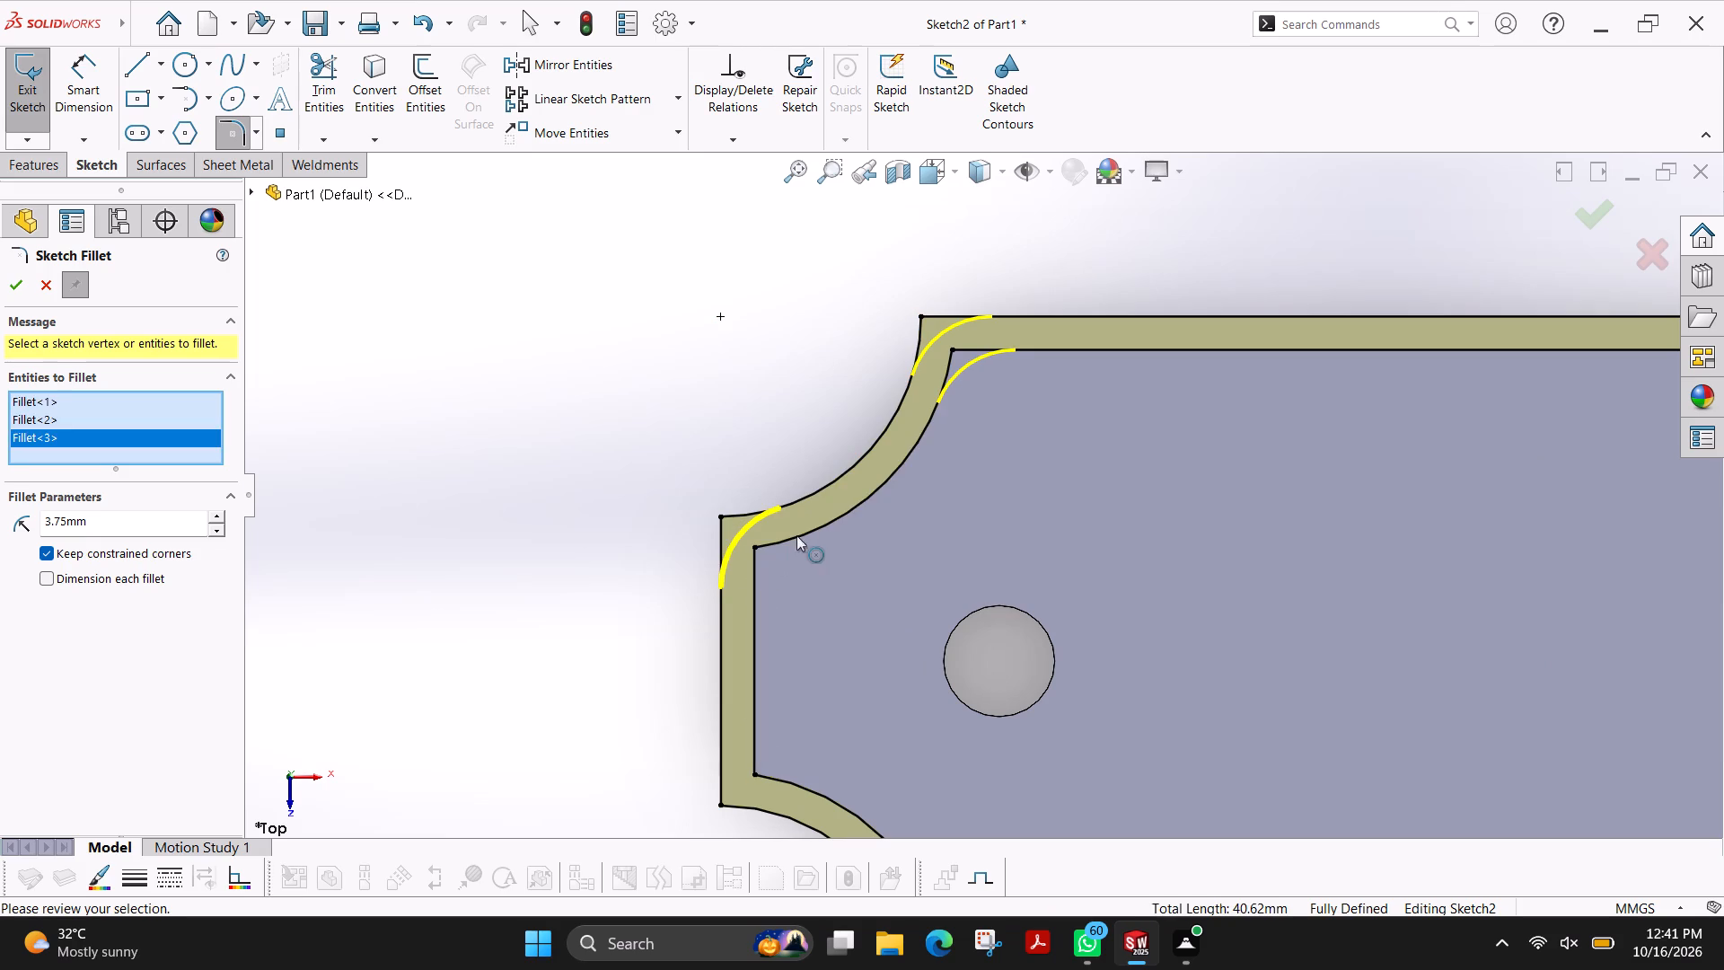
click(797, 533)
click(753, 630)
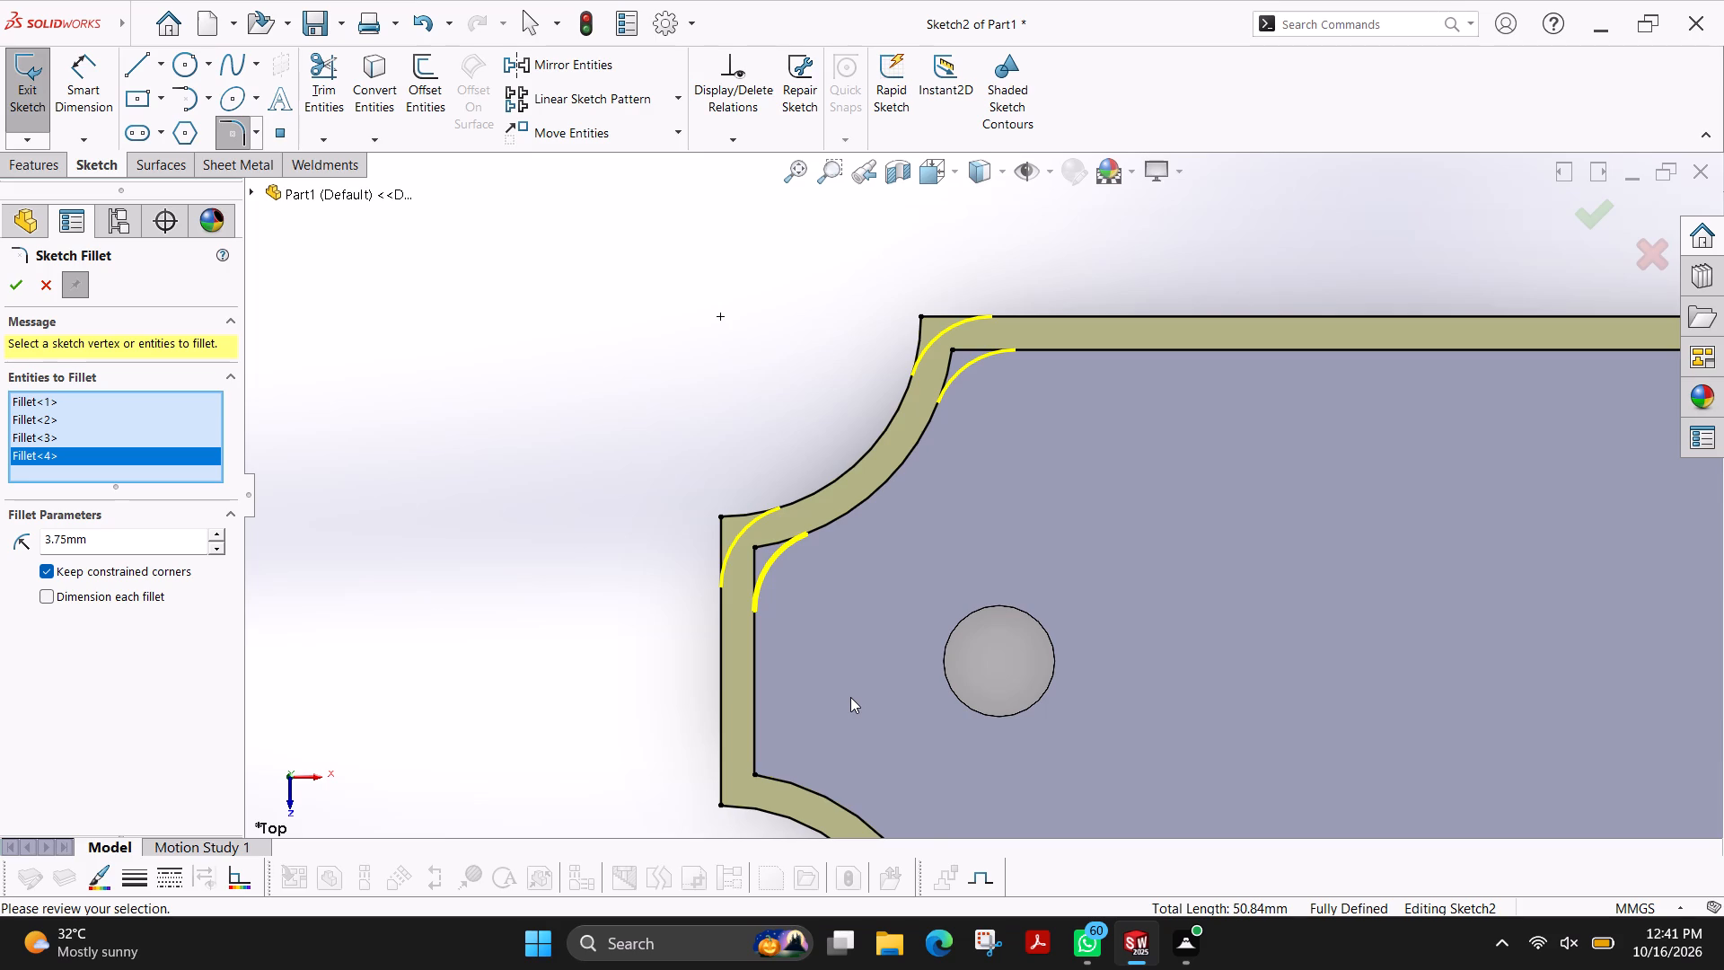
Add 3.75 mm sketch fillets to the inner and outer rim profiles where the left end edge meets the lower-left notch arc.
scroll(850, 697, up, 2)
scroll(849, 697, down, 3)
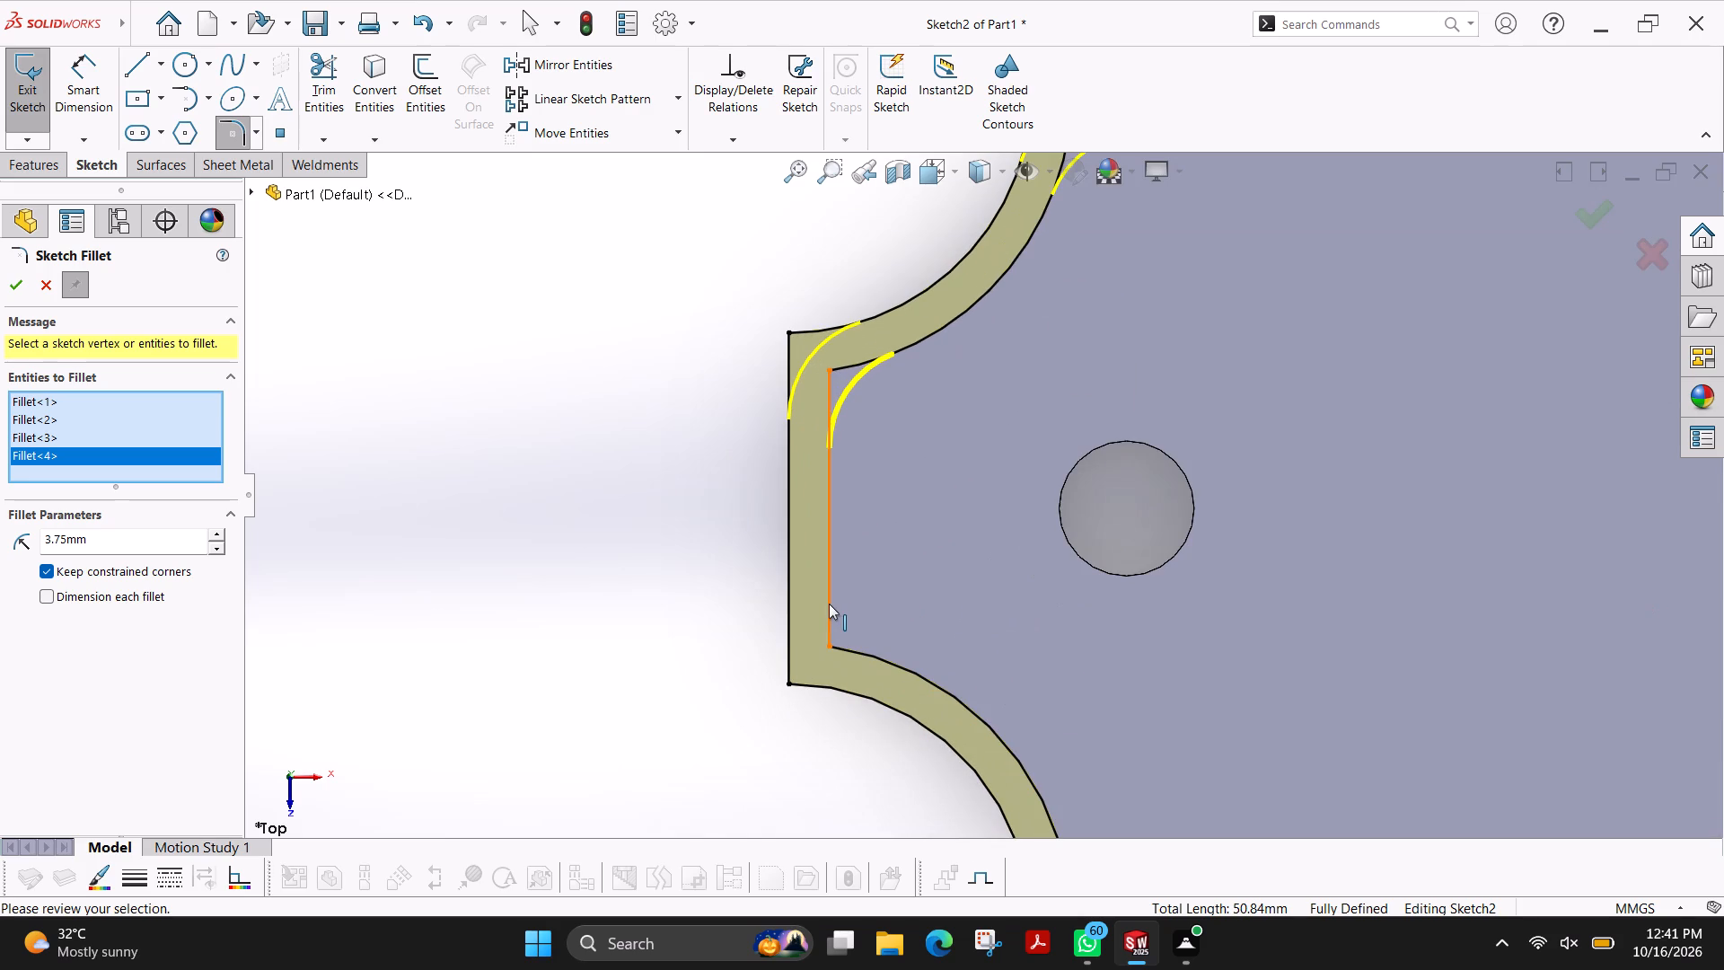
click(829, 604)
click(898, 664)
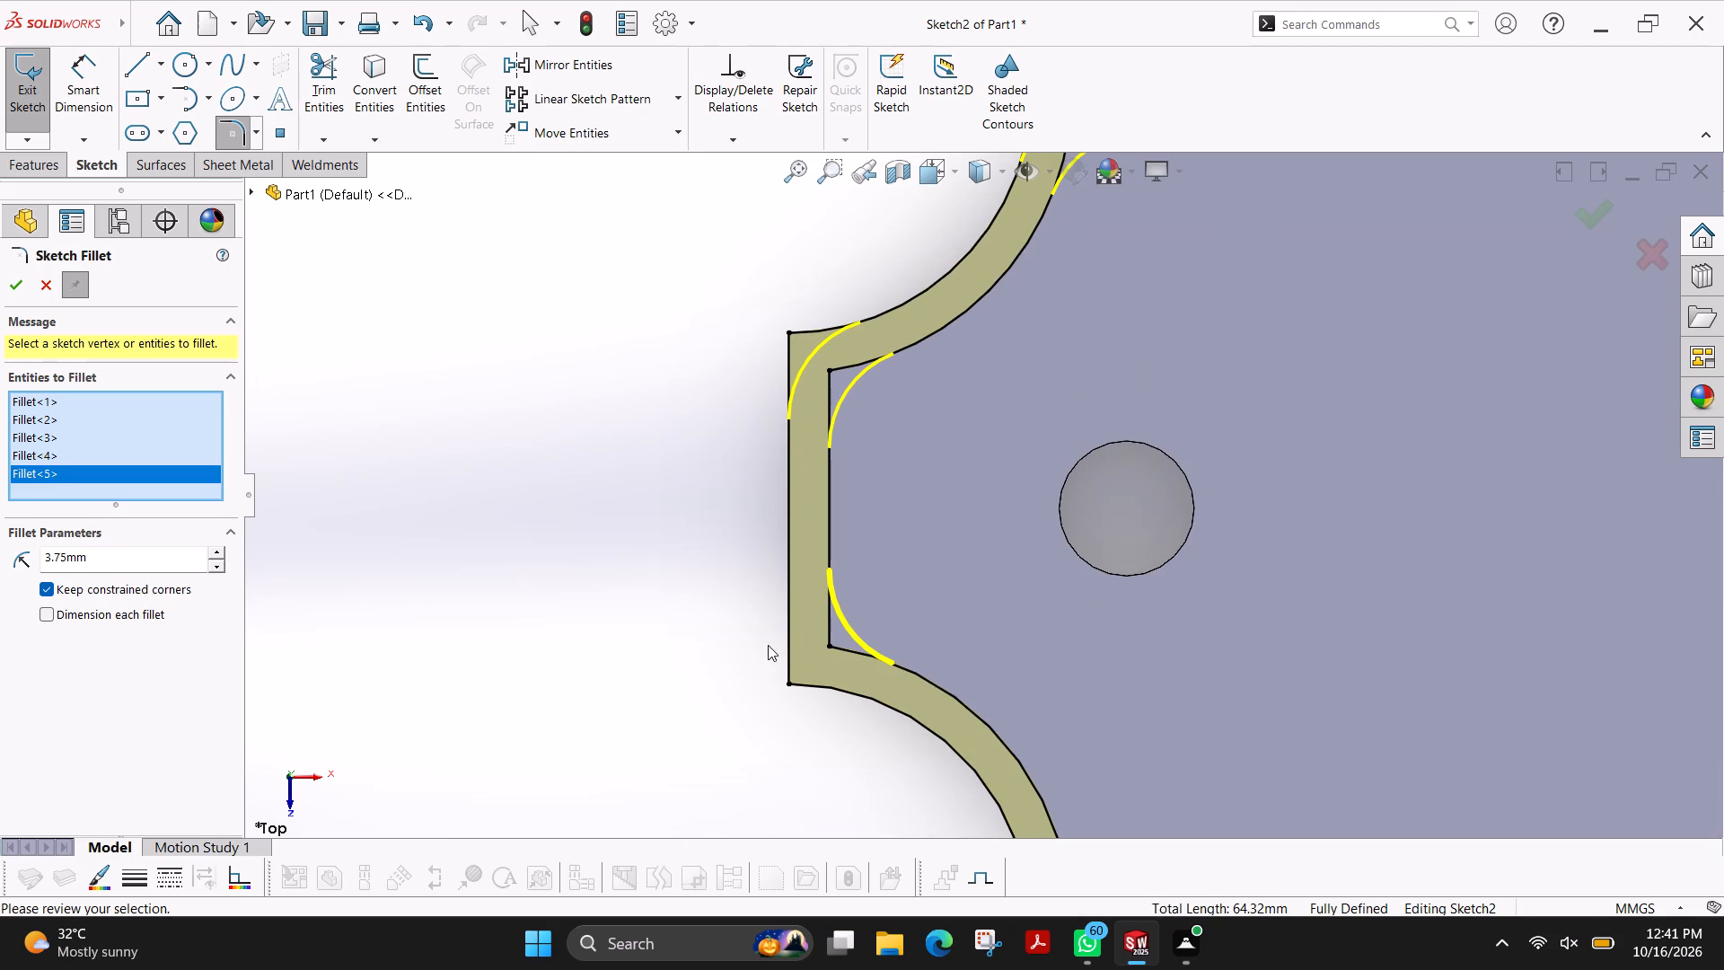
click(786, 643)
click(863, 692)
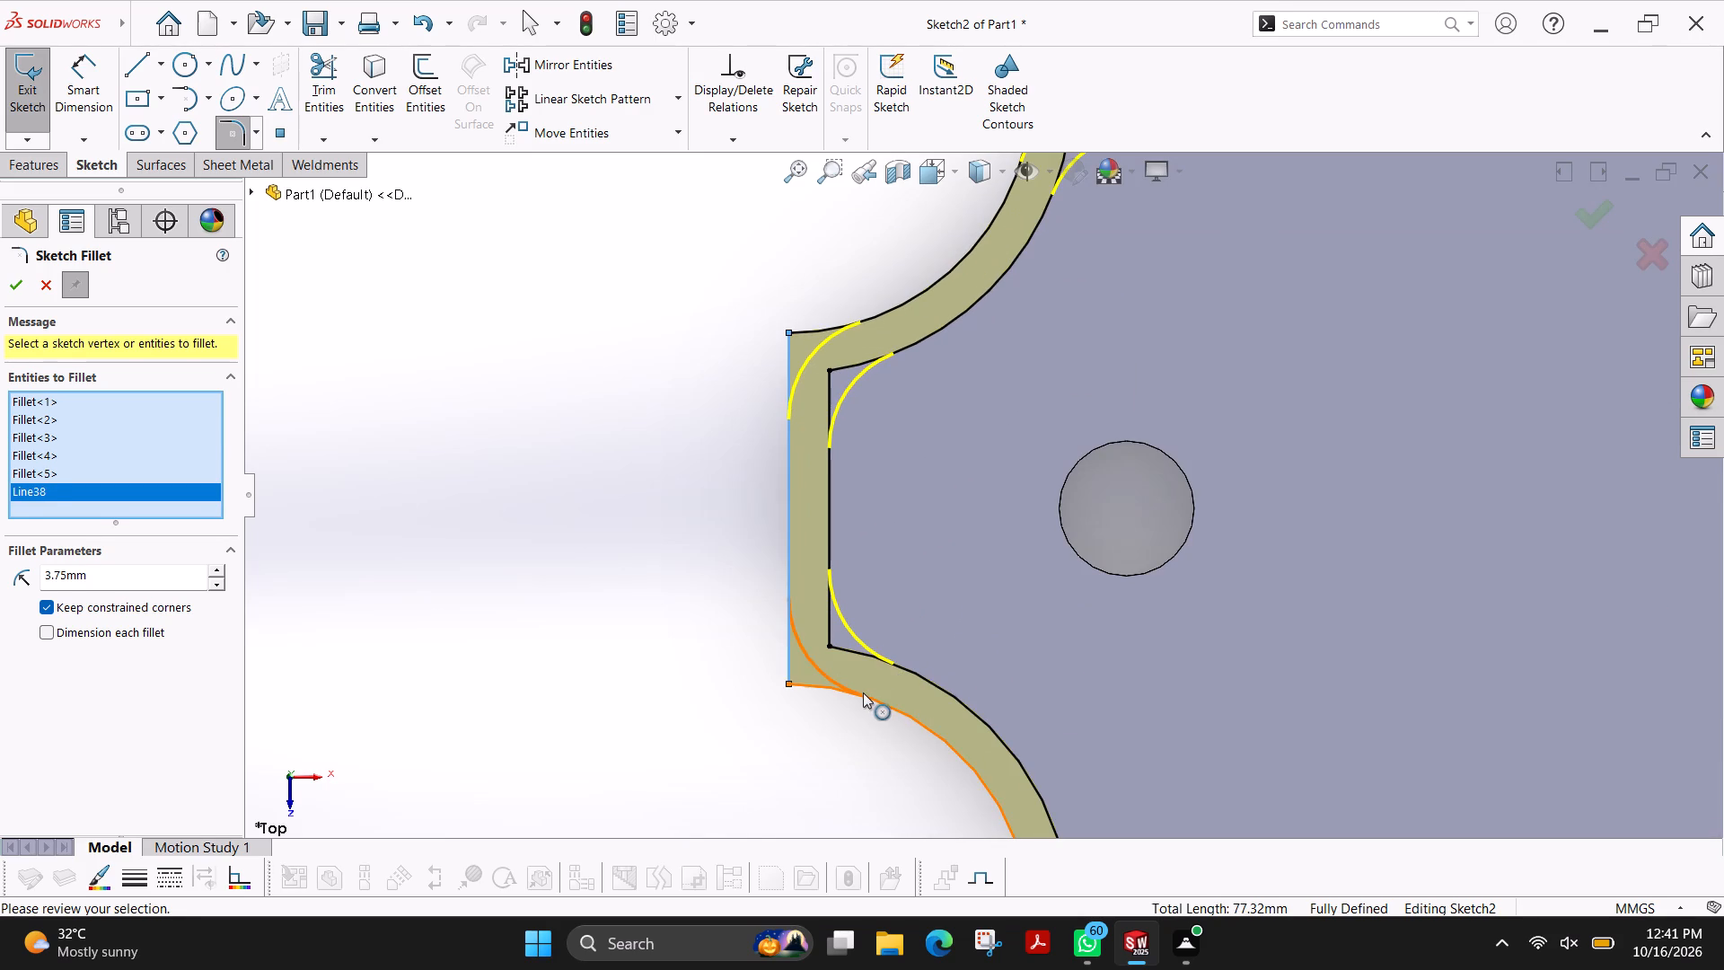
Add 3.75 mm sketch fillets to the inner and outer rim profiles where the lower-left notch arc meets the bottom edge.
scroll(1051, 731, up, 3)
scroll(1173, 688, down, 3)
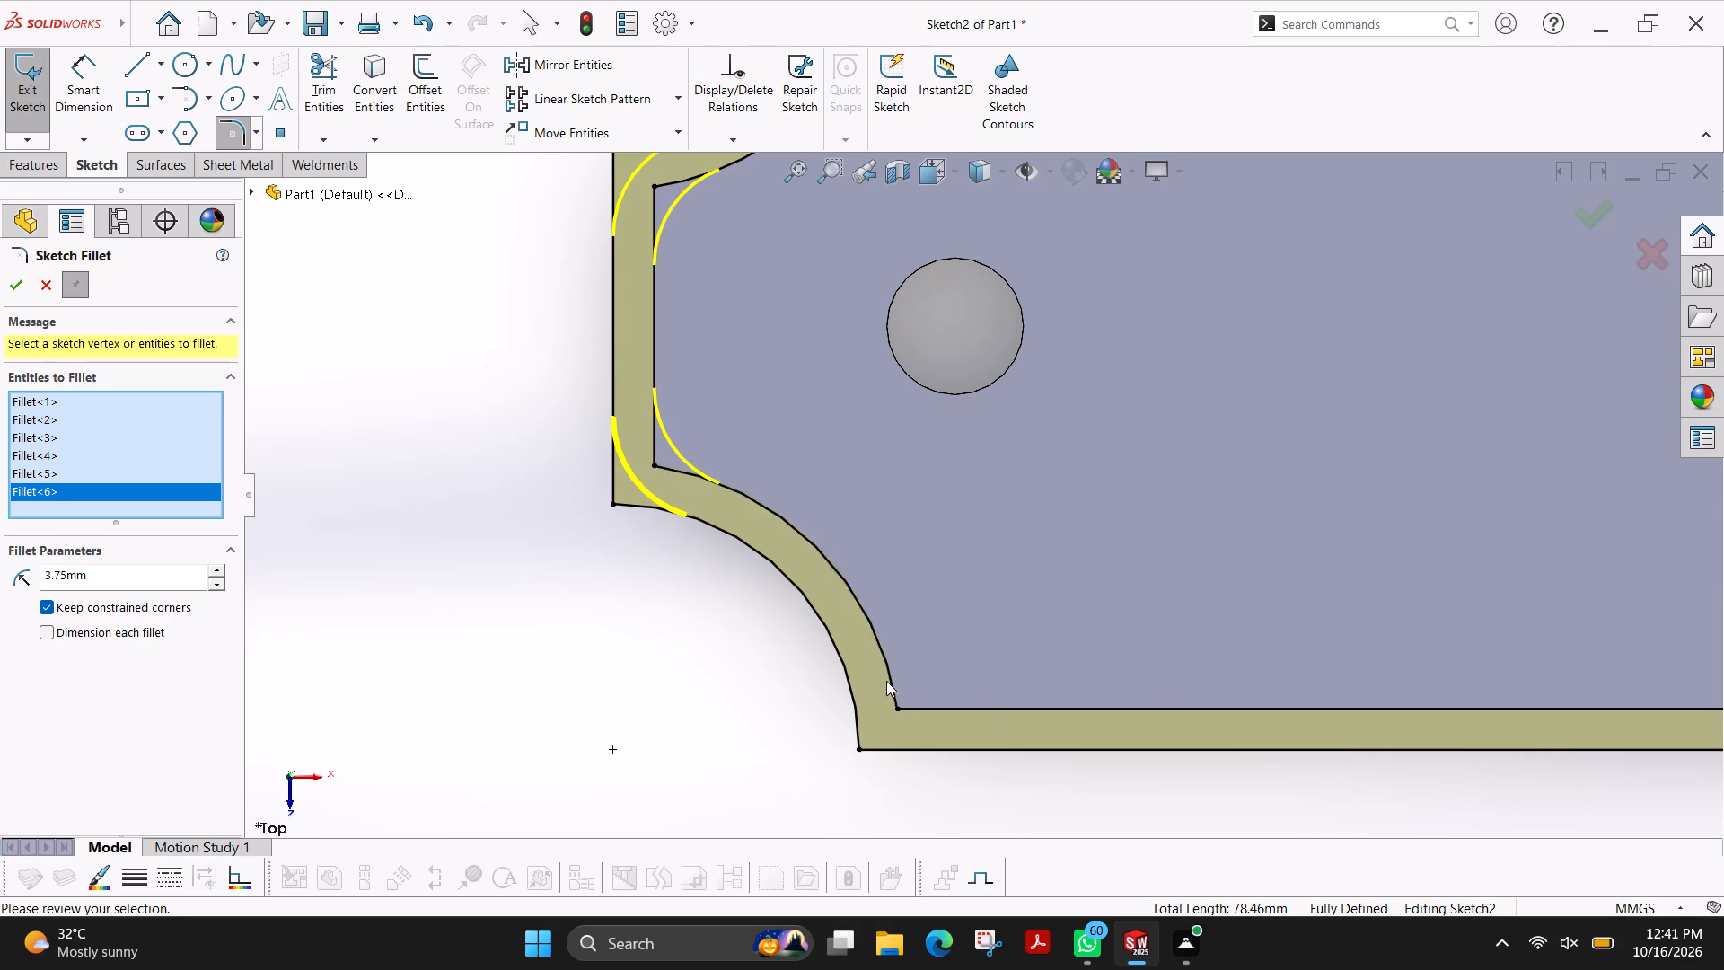
click(886, 669)
click(956, 709)
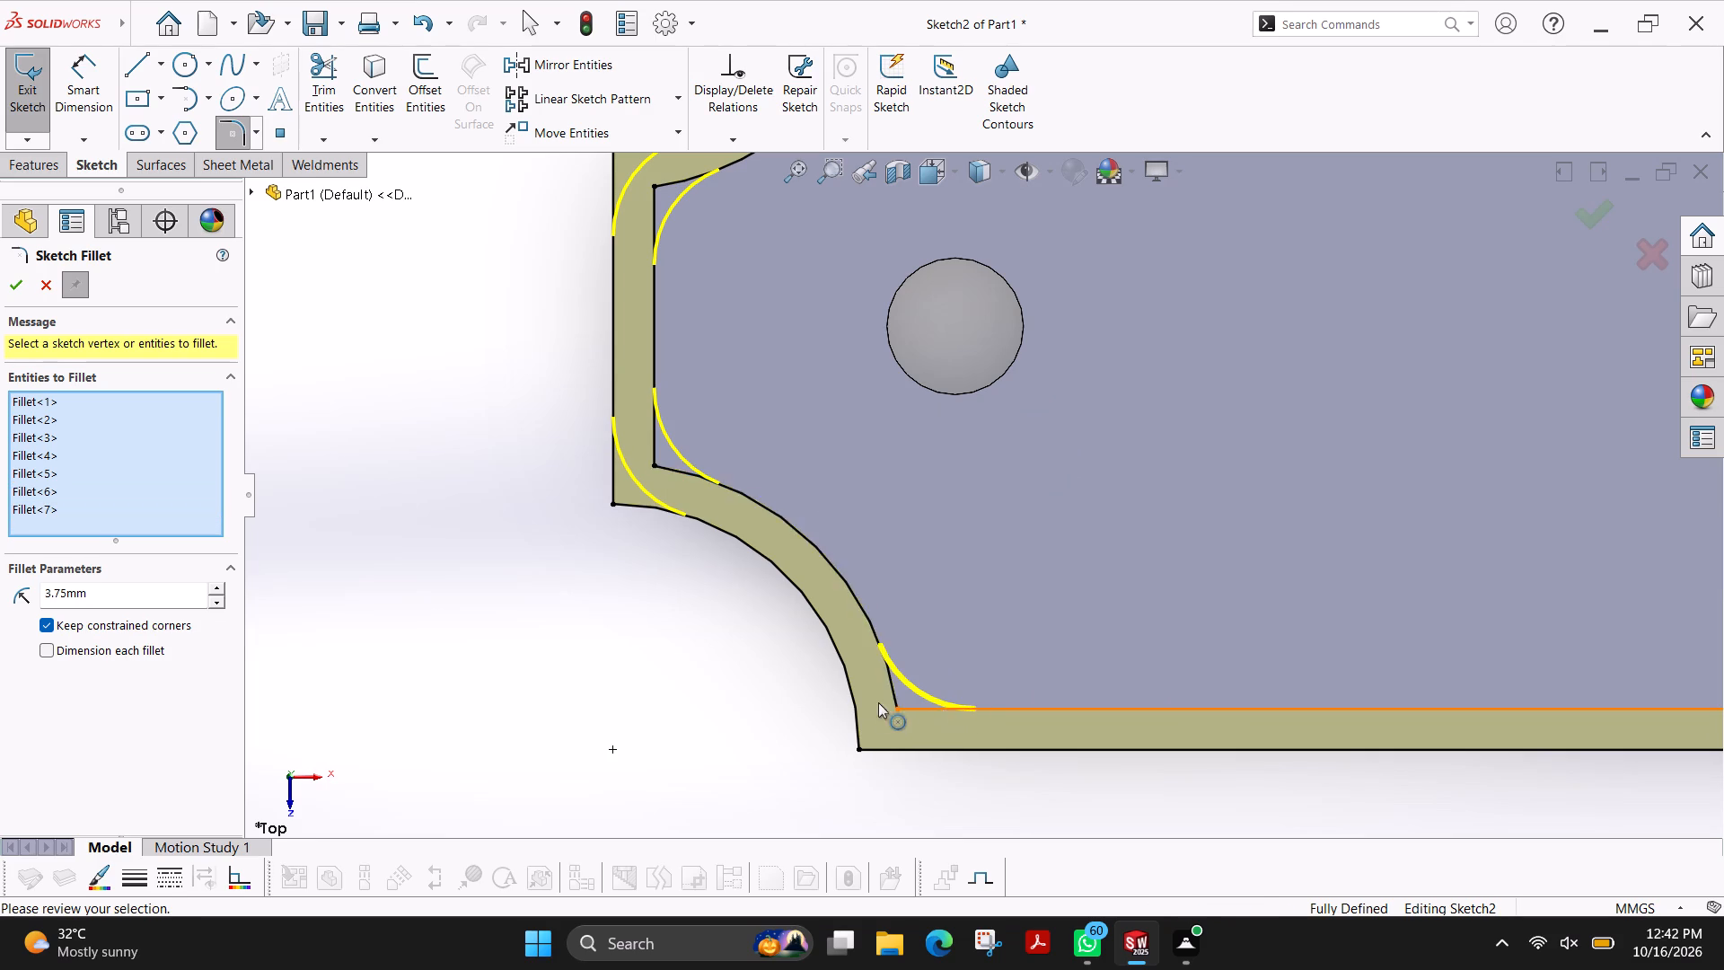
click(850, 690)
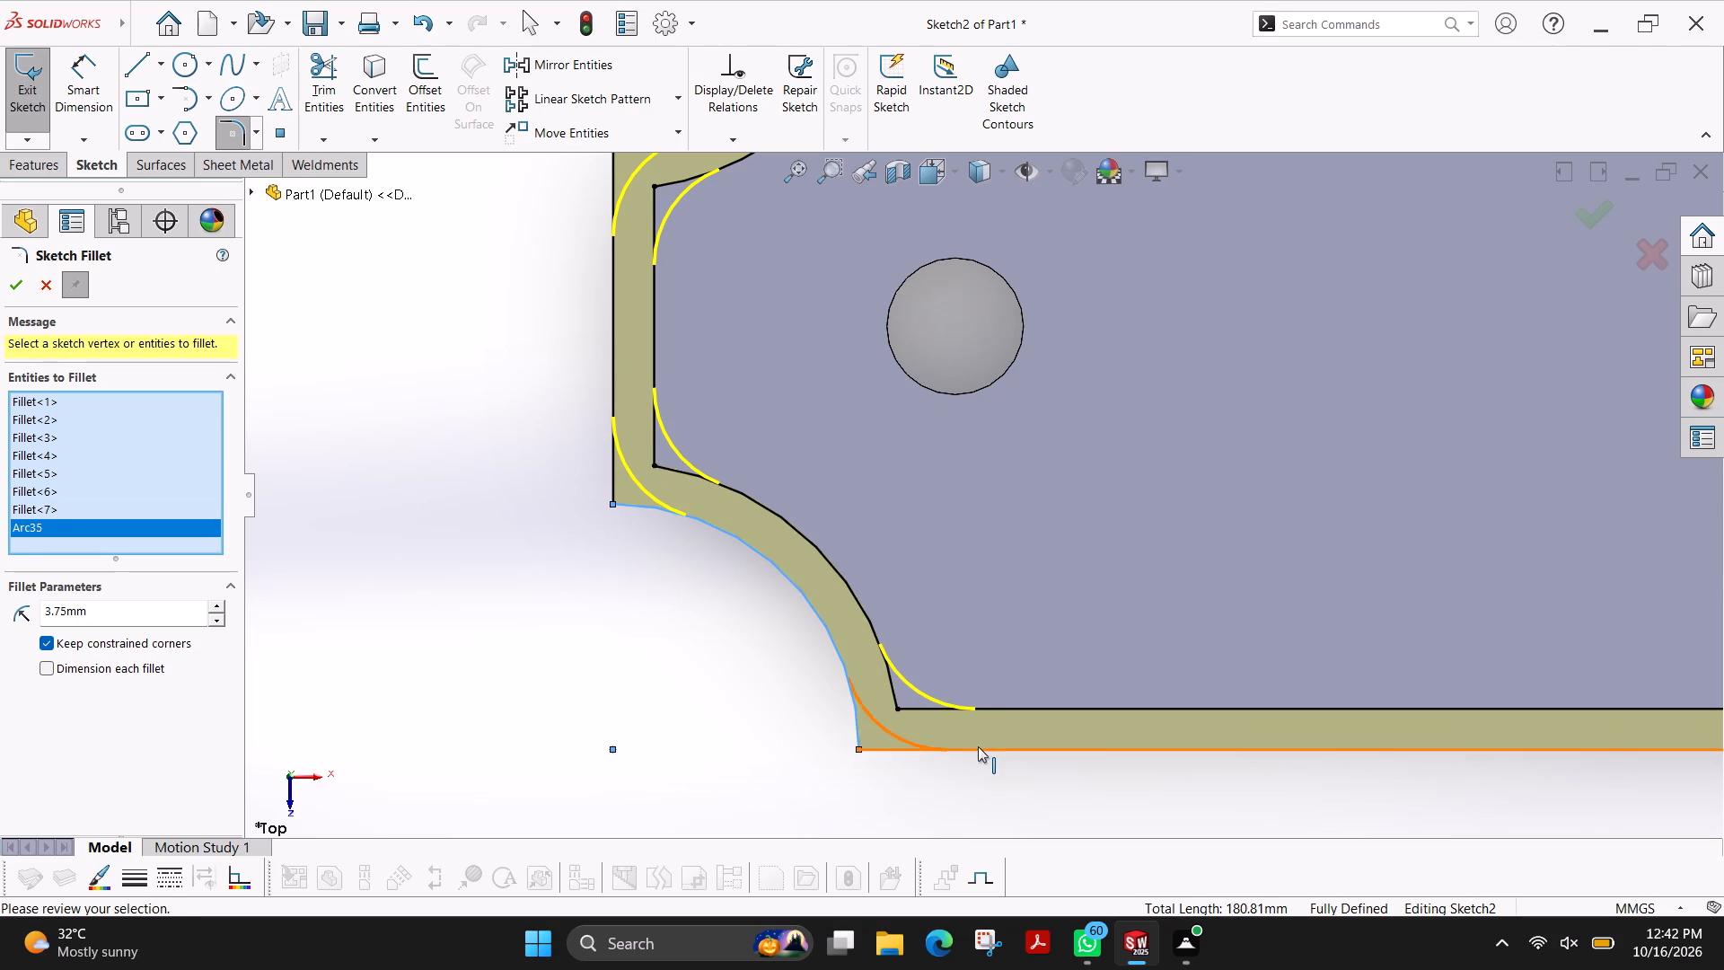
click(978, 746)
Add 3.75 mm sketch fillets to the inner and outer rim profiles where the bottom edge meets the lower-right notch arc.
scroll(1126, 736, up, 6)
scroll(1571, 548, up, 3)
scroll(1562, 546, down, 2)
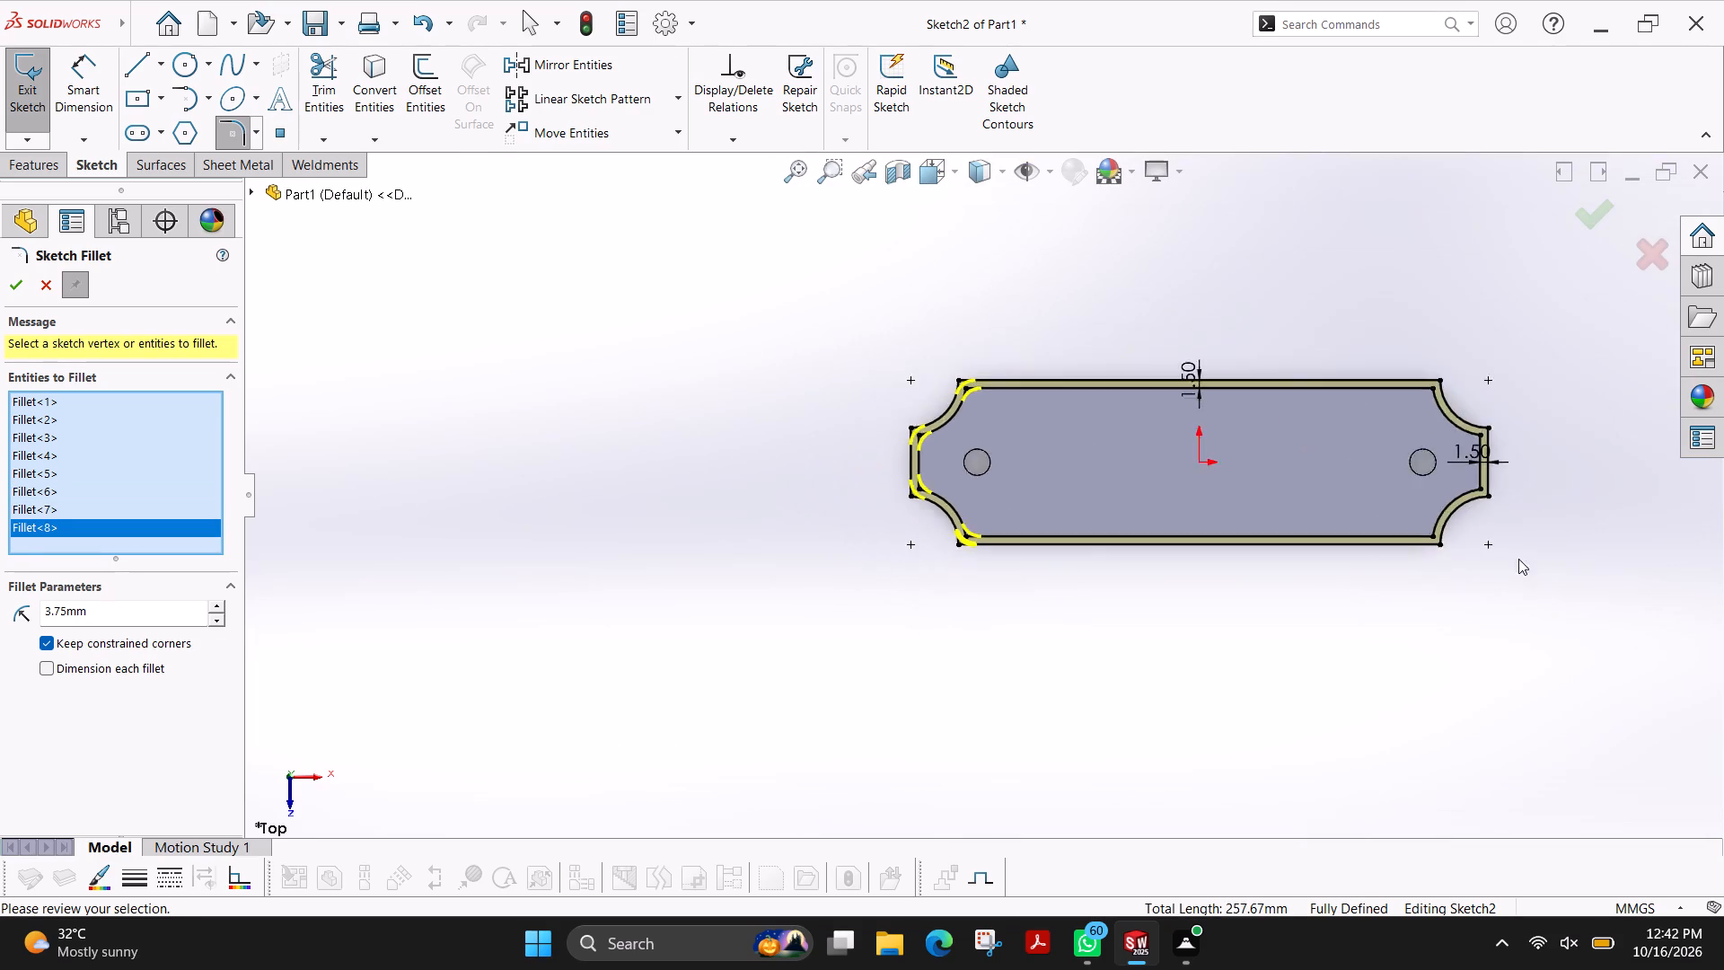
scroll(1518, 559, down, 2)
scroll(1134, 429, down, 4)
scroll(1486, 636, down, 1)
click(1406, 620)
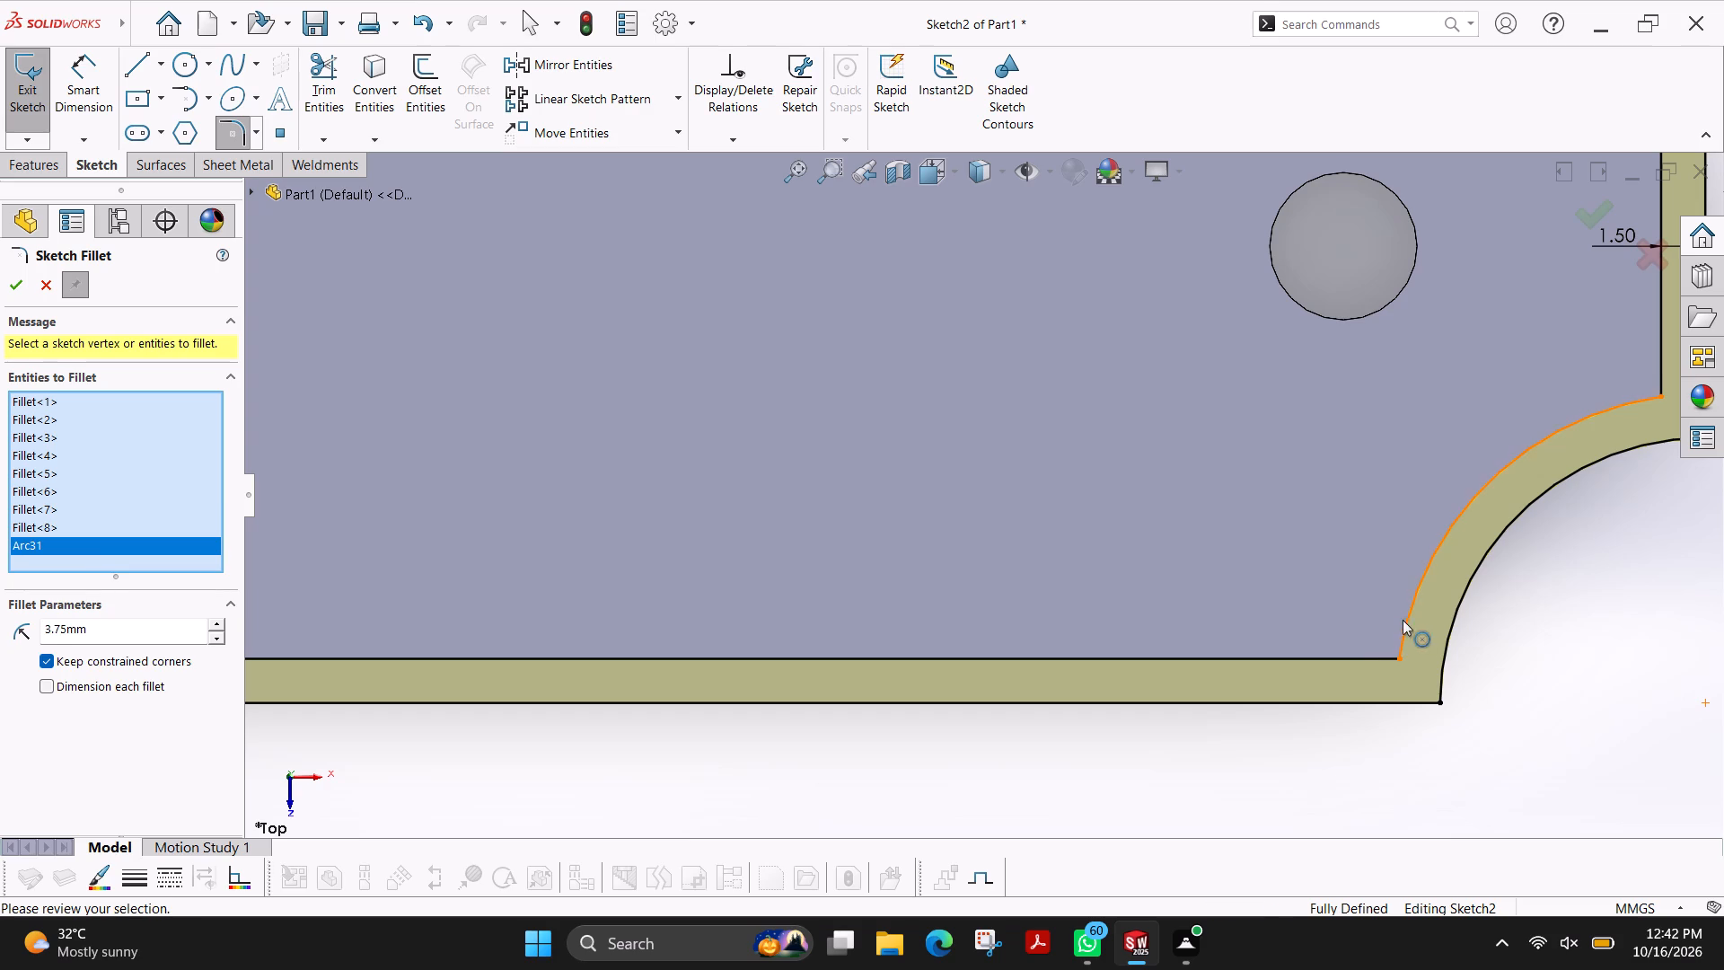
click(1318, 657)
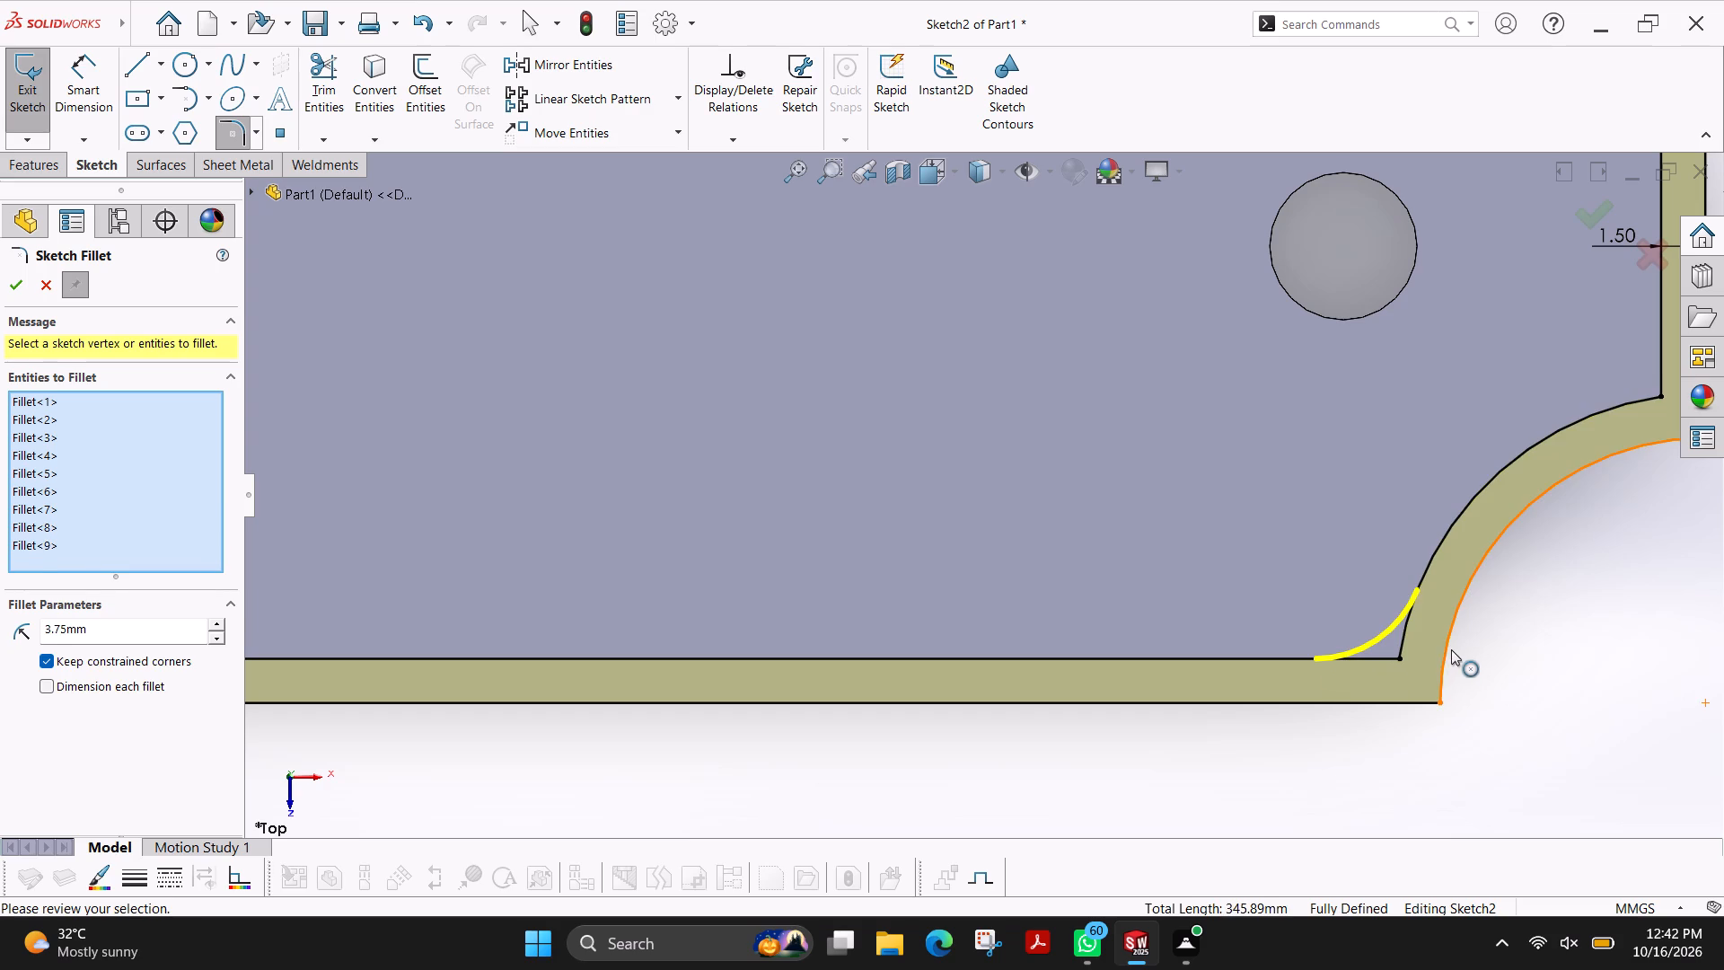
click(1446, 649)
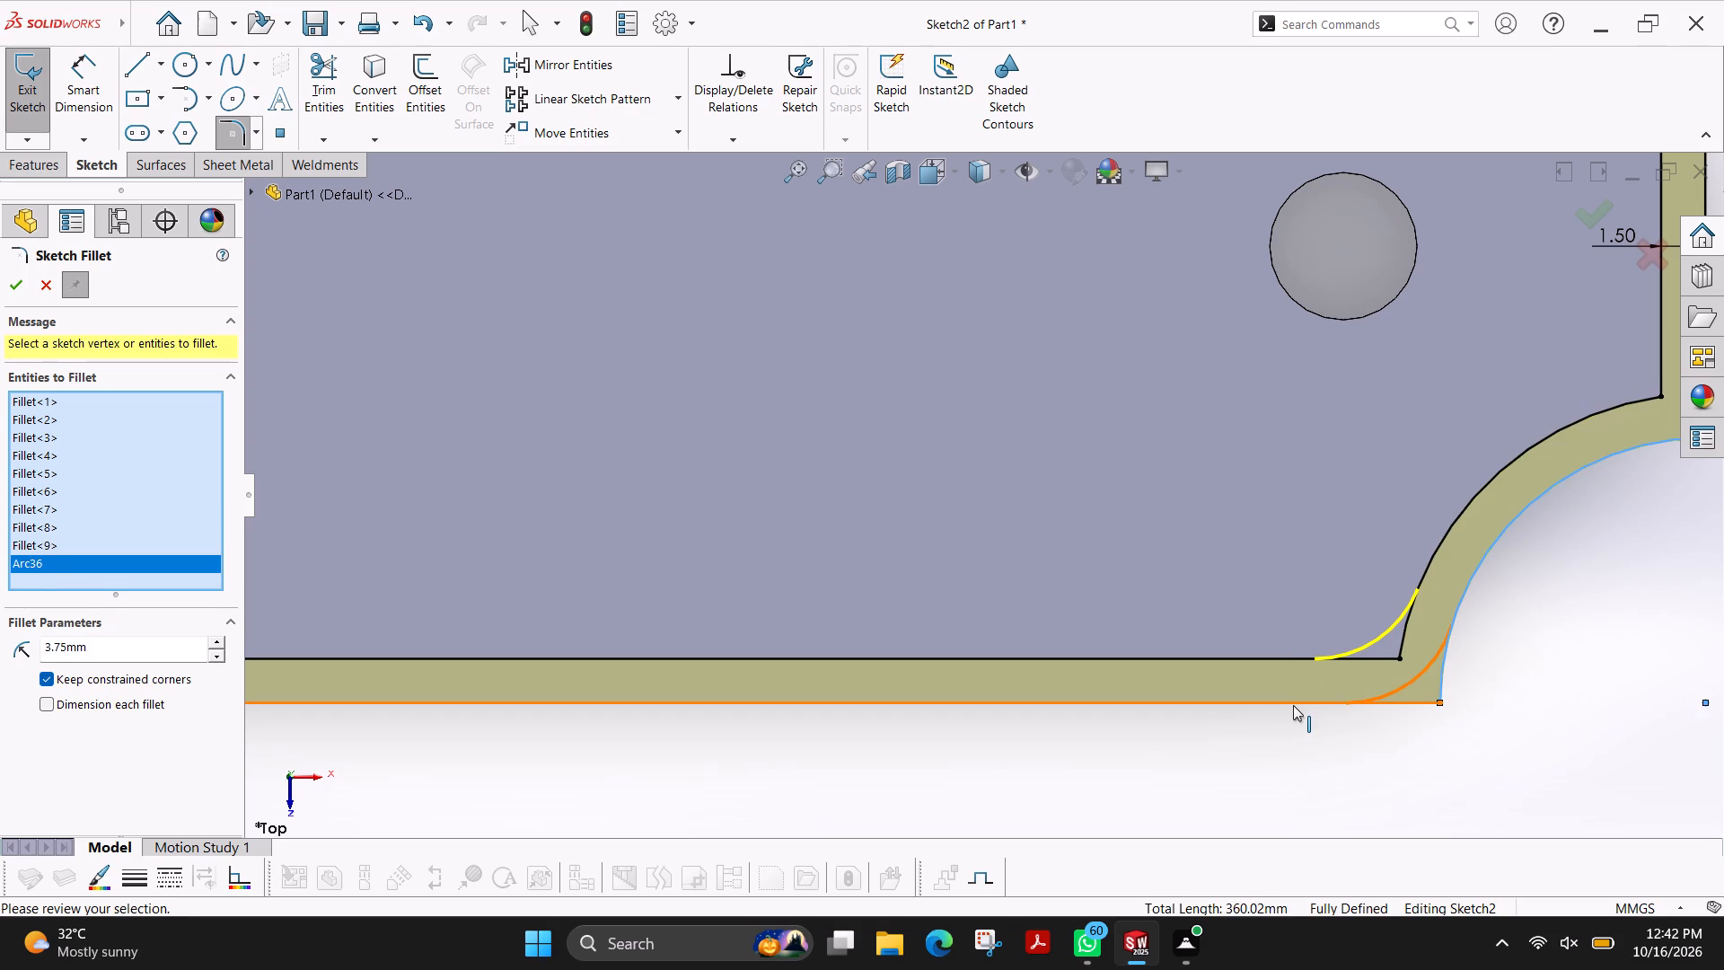
click(1293, 705)
Add 3.75 mm sketch fillets to the outer and inner rim profiles where the lower-right notch arc meets the right end edge.
scroll(1579, 531, up, 5)
scroll(1271, 429, down, 6)
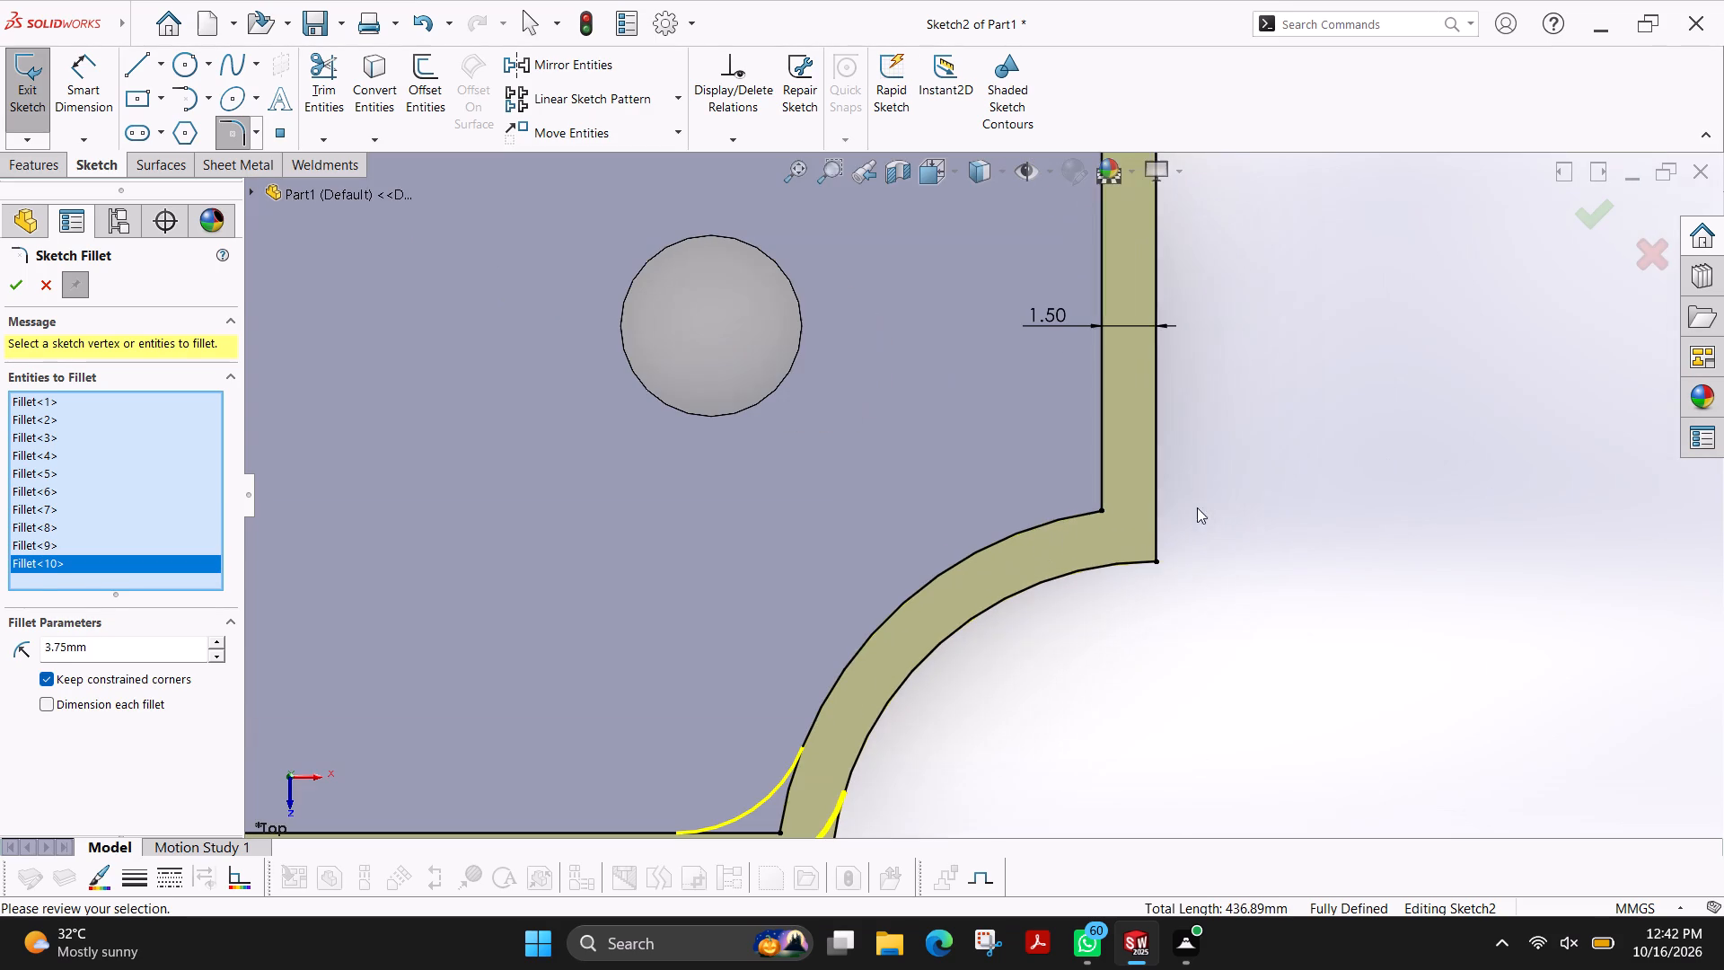
click(1113, 562)
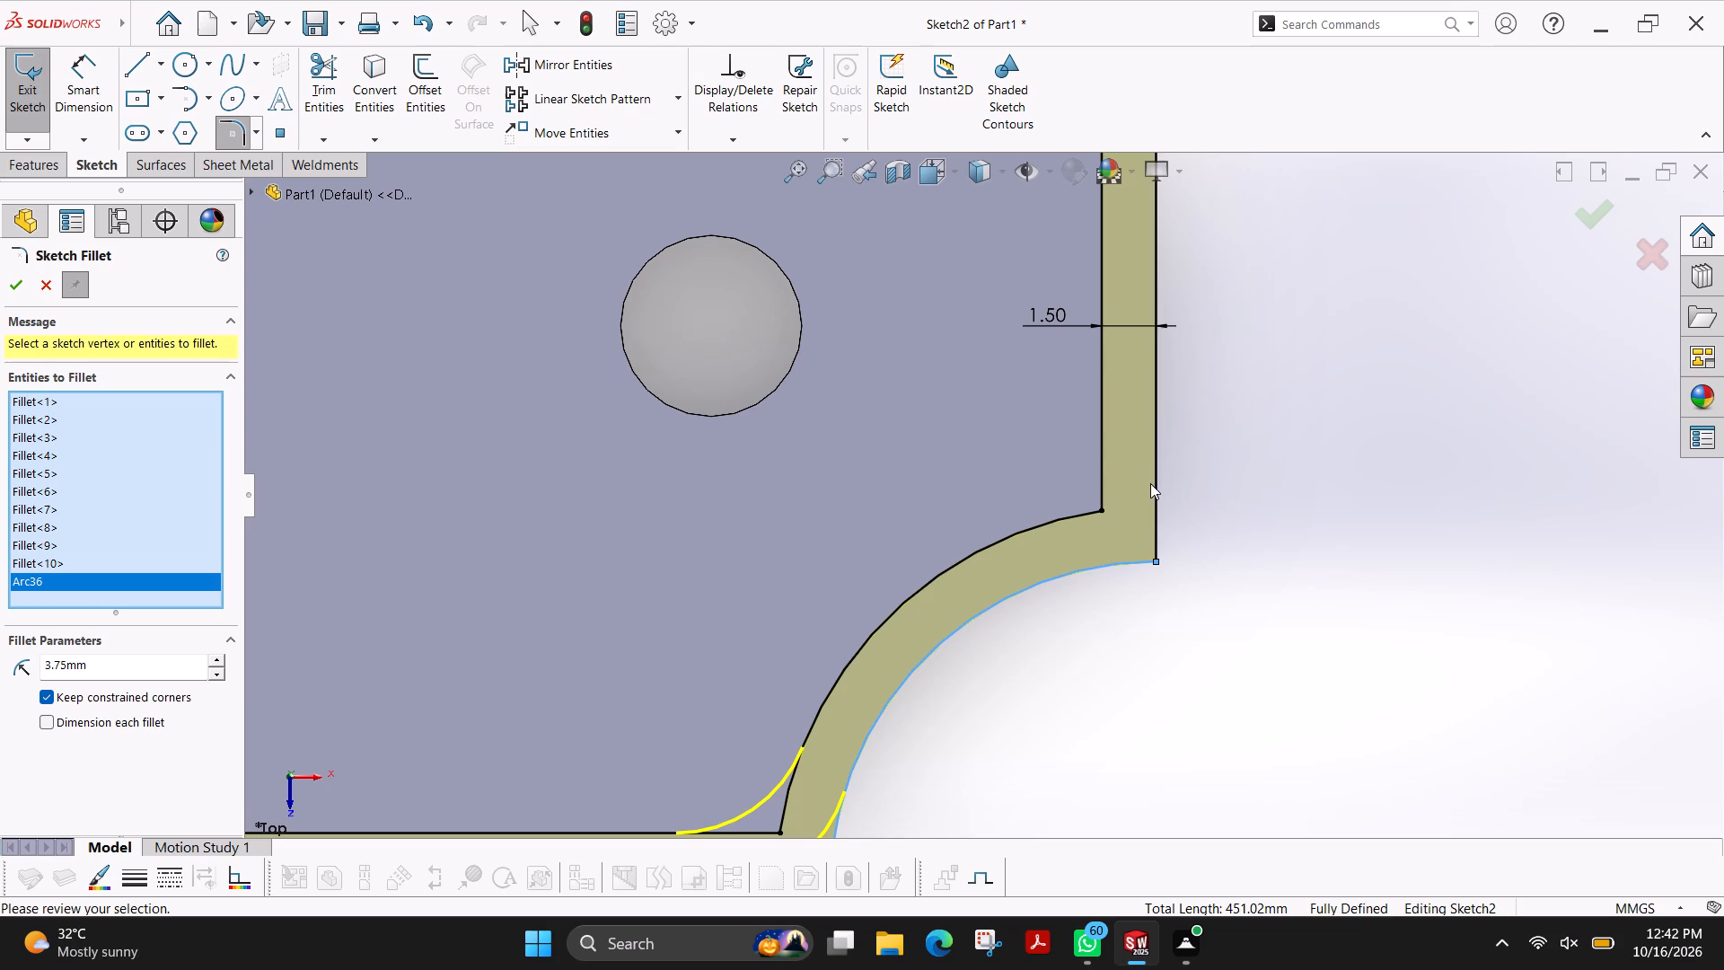
click(1157, 481)
click(1095, 459)
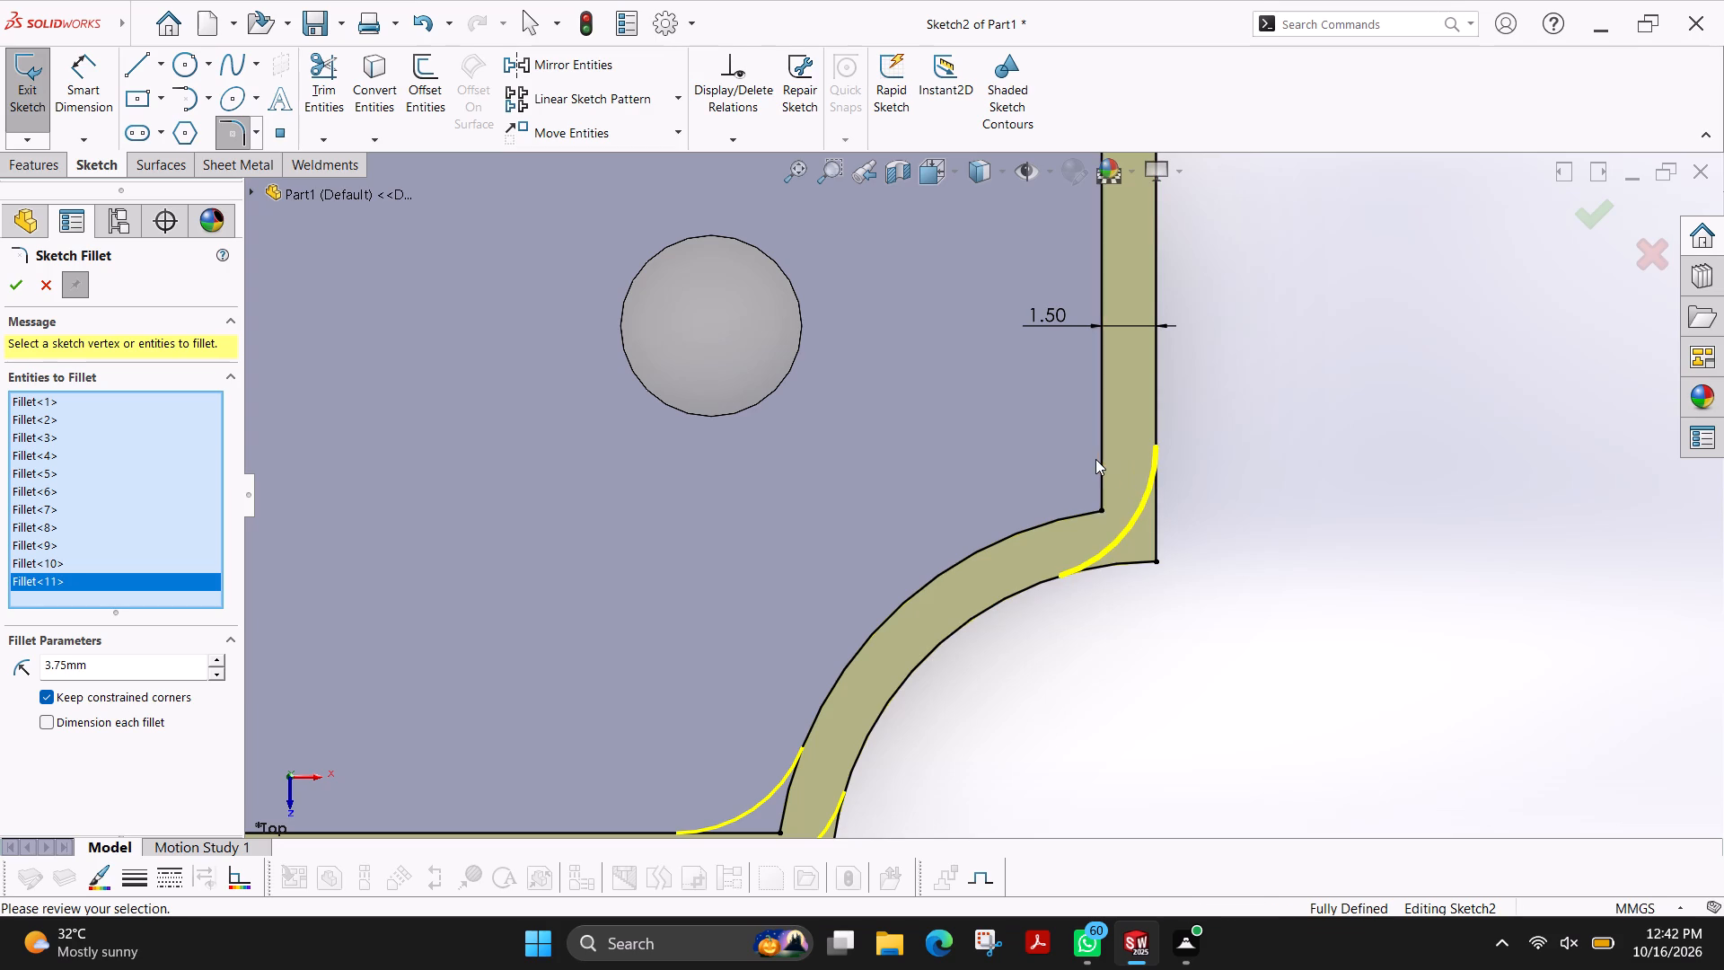
click(1100, 458)
click(998, 545)
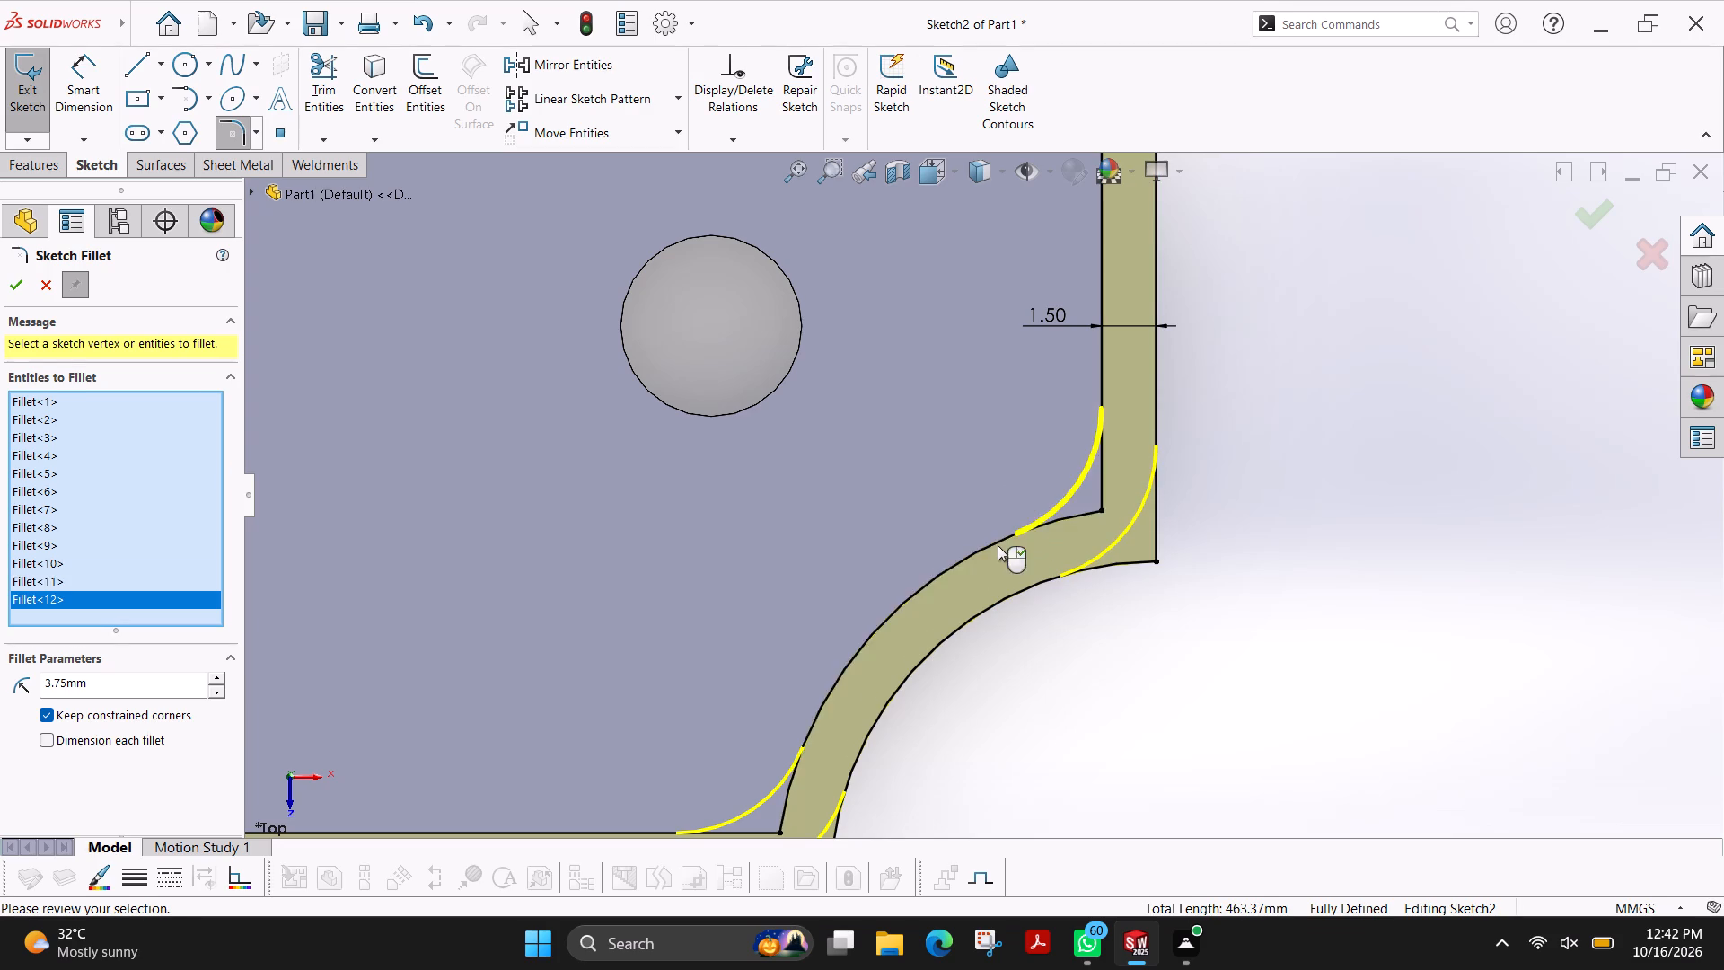
Add 3.75 mm sketch fillets to the inner and outer rim profiles where the right end edge meets the upper-right notch arc.
scroll(1013, 447, up, 4)
scroll(1012, 342, down, 4)
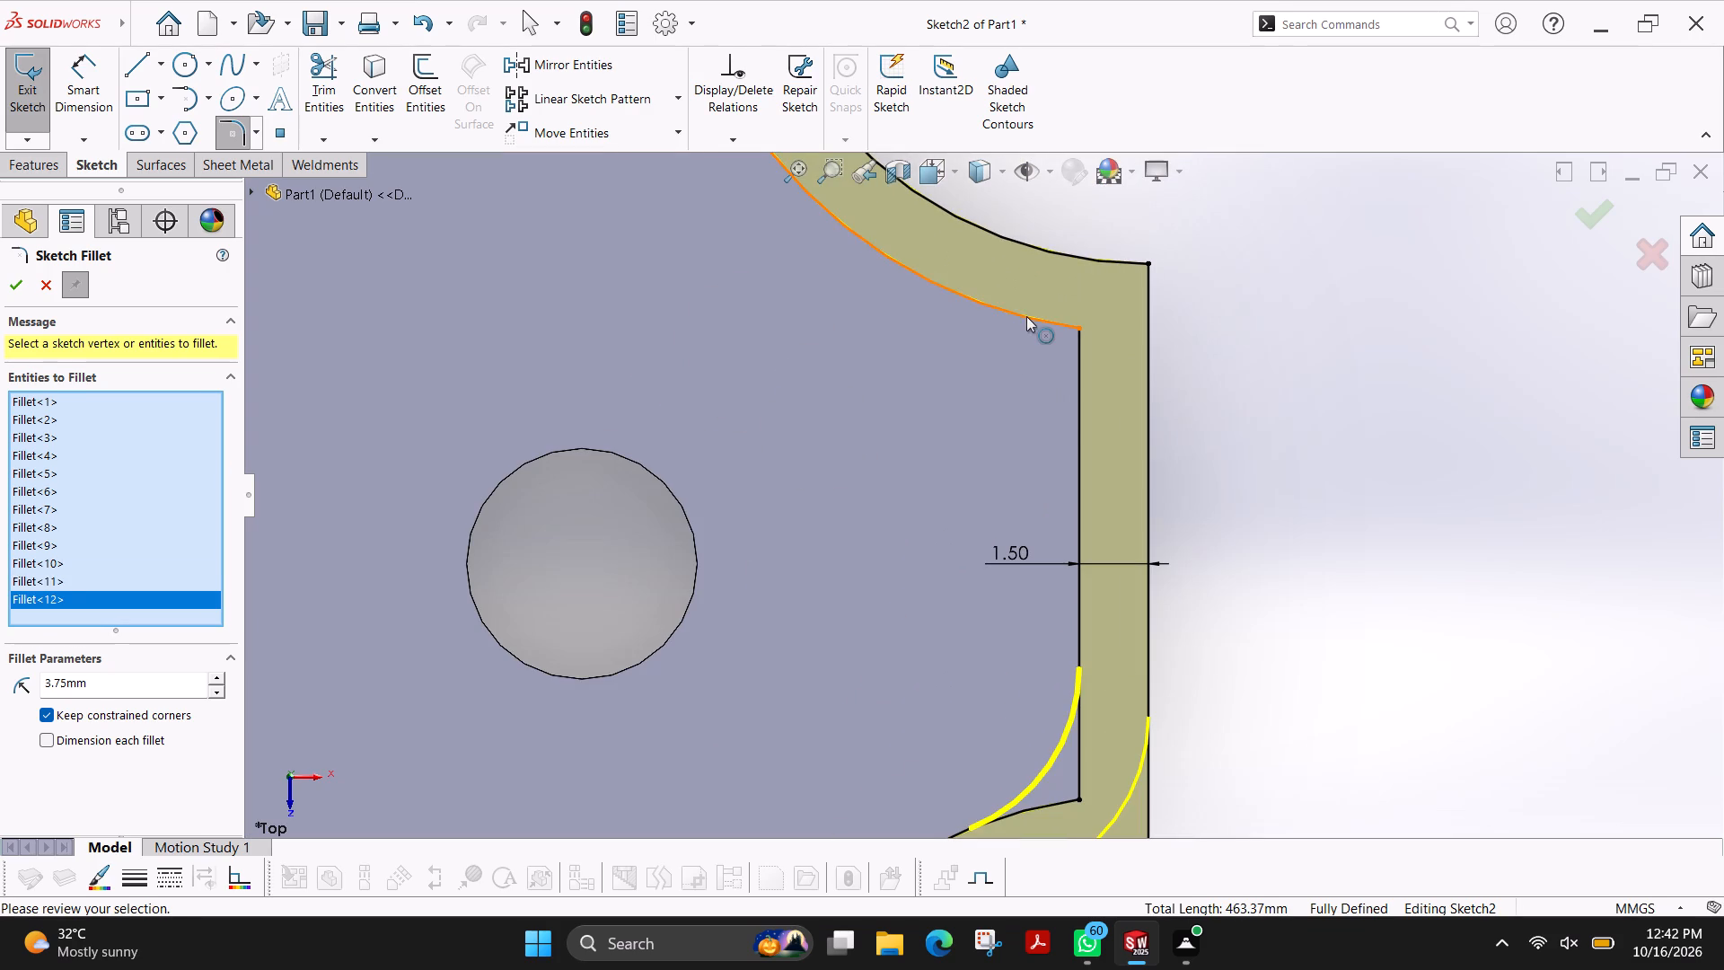
click(1026, 316)
click(1077, 419)
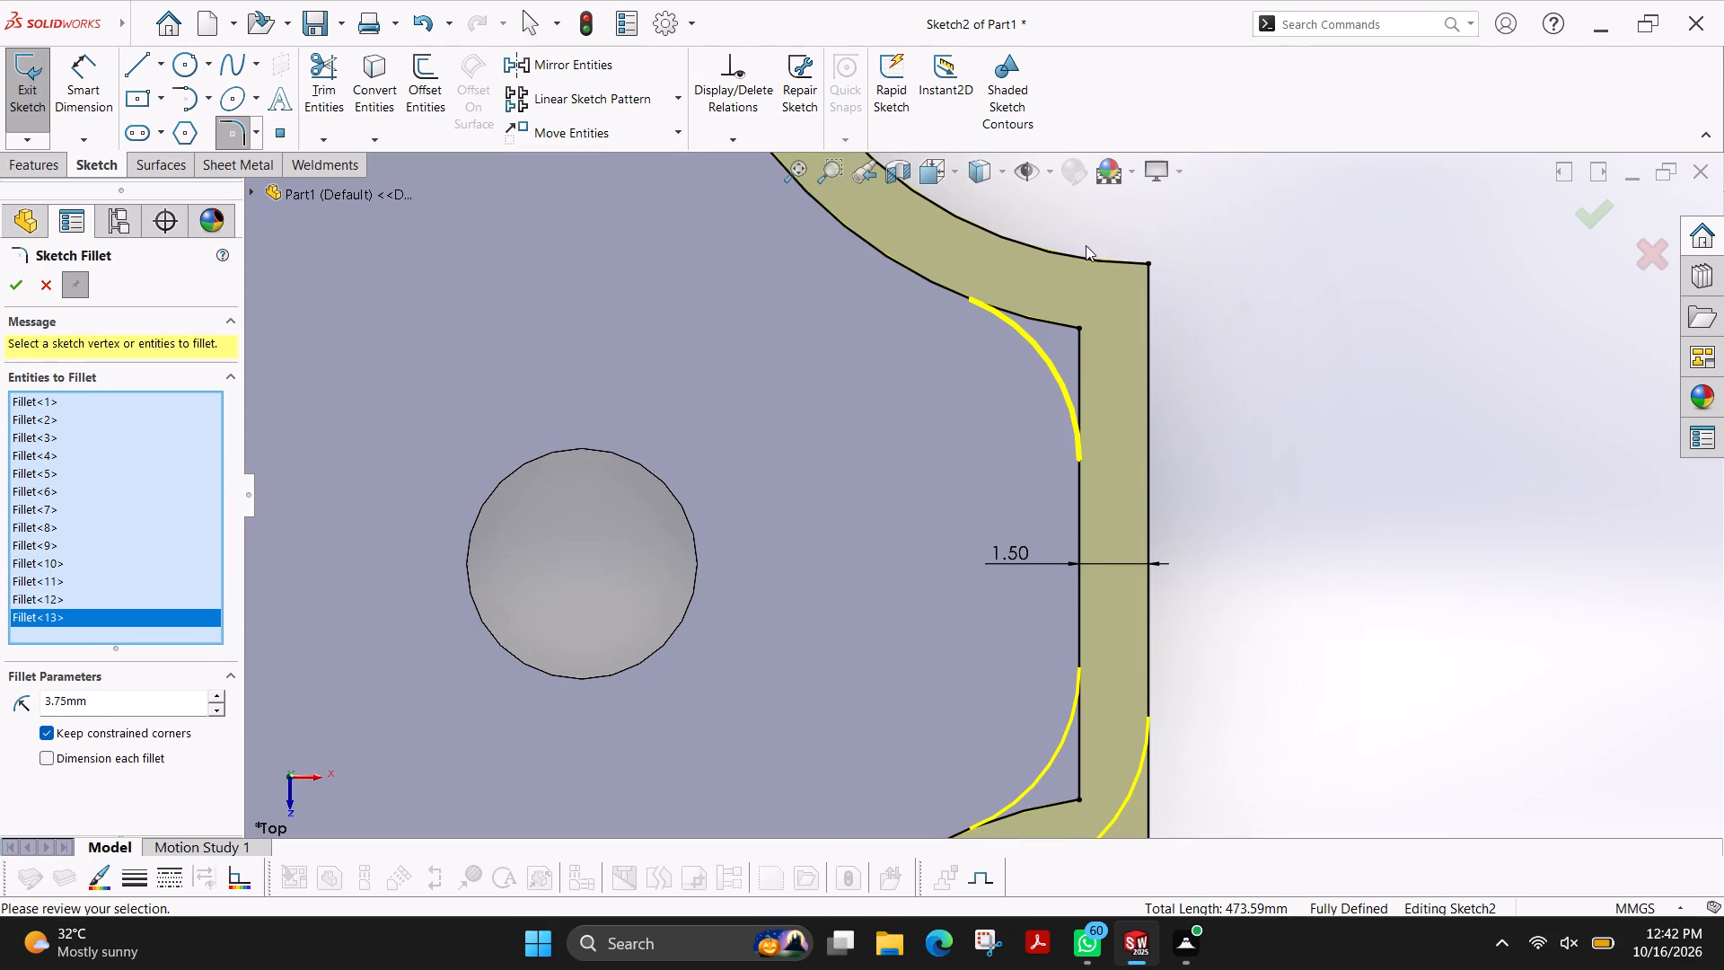
click(1086, 260)
click(1145, 414)
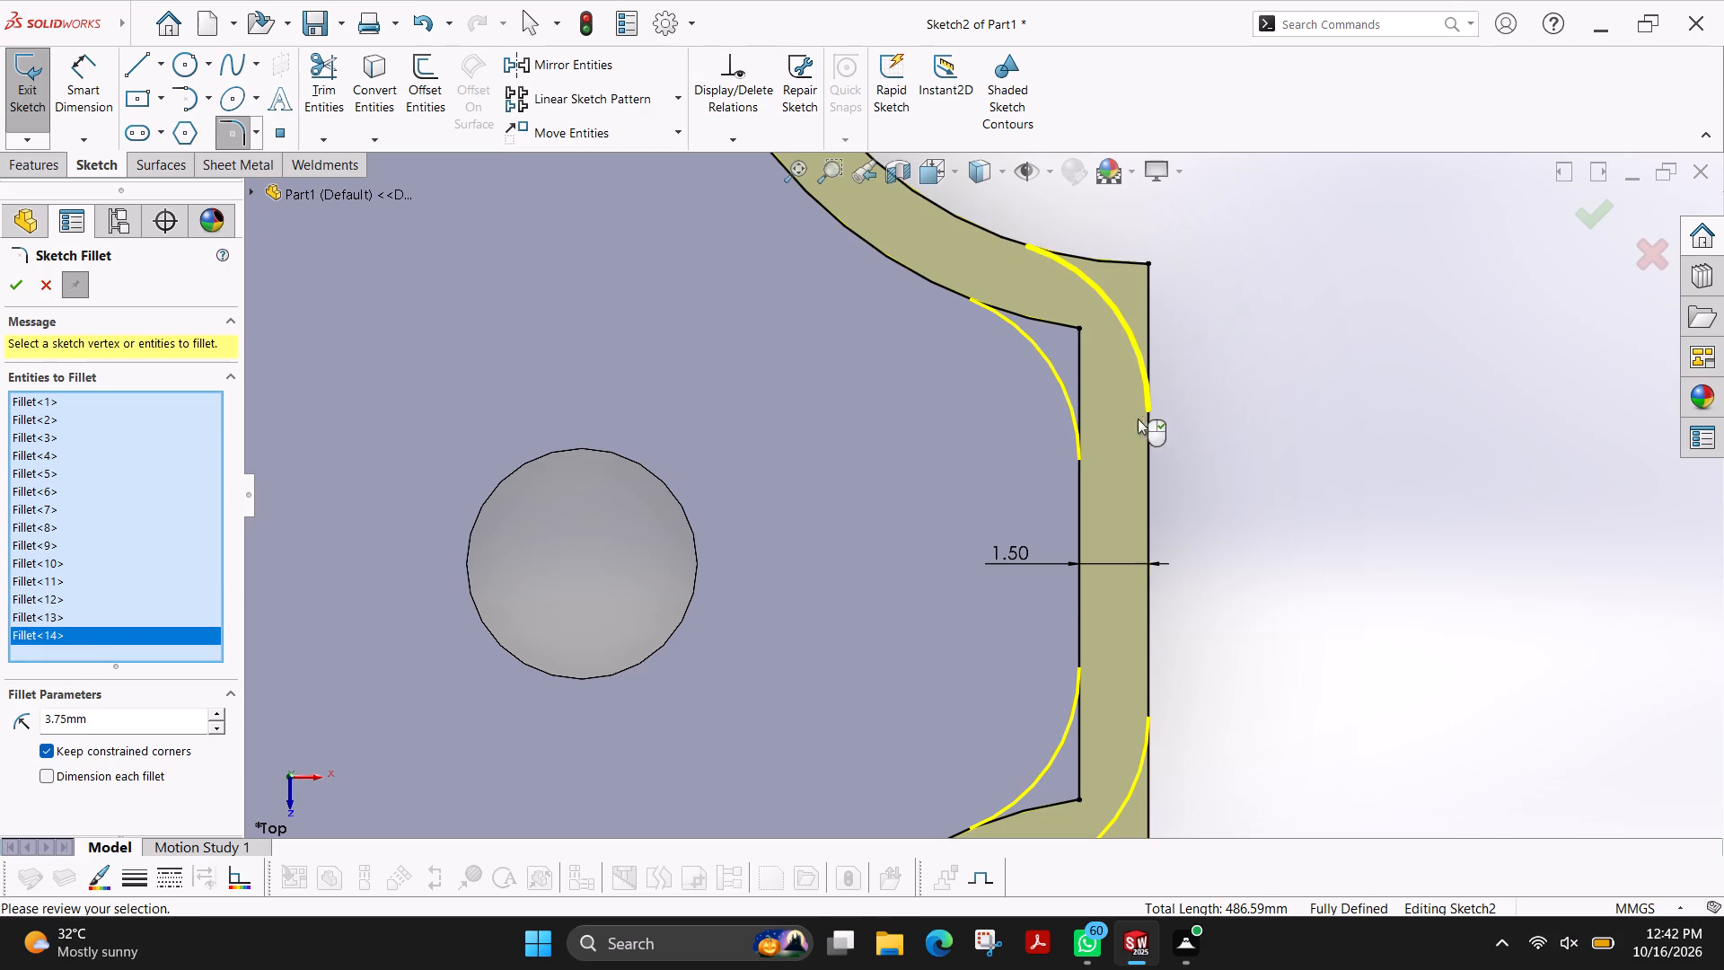
Add 3.75 mm sketch fillets to both rim profiles where the upper-right notch arc meets the top edge, and apply all the fillets.
scroll(704, 418, up, 2)
scroll(779, 338, up, 6)
scroll(779, 338, down, 5)
scroll(1183, 500, down, 3)
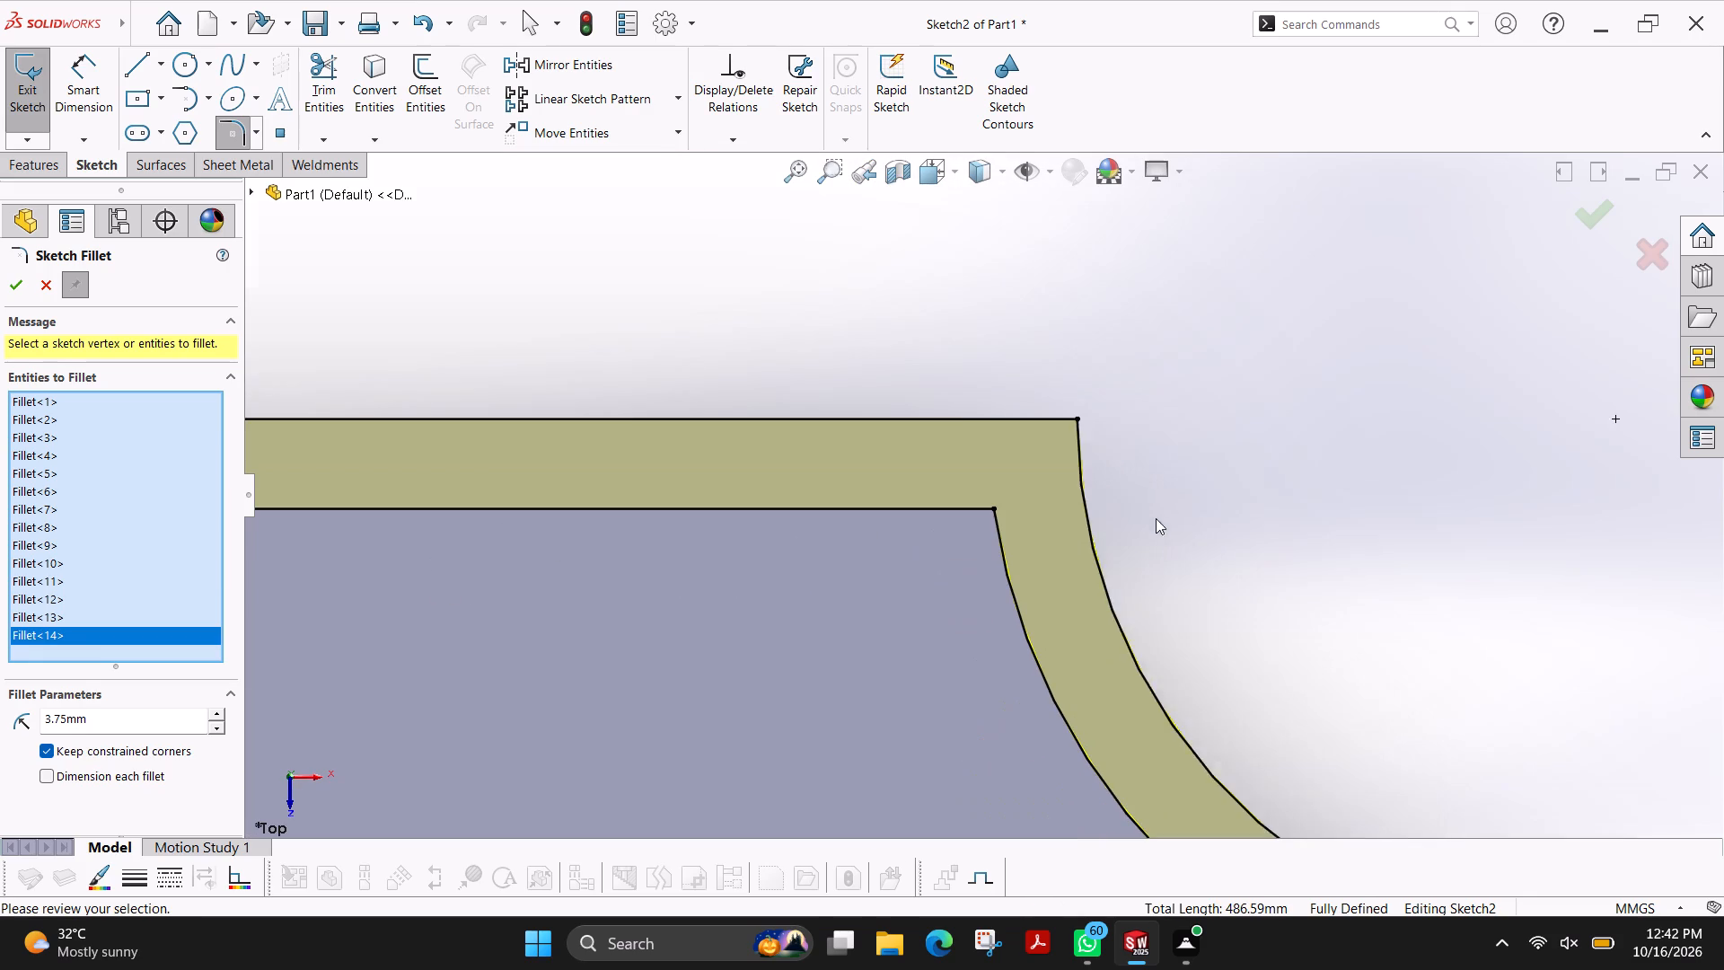
click(938, 416)
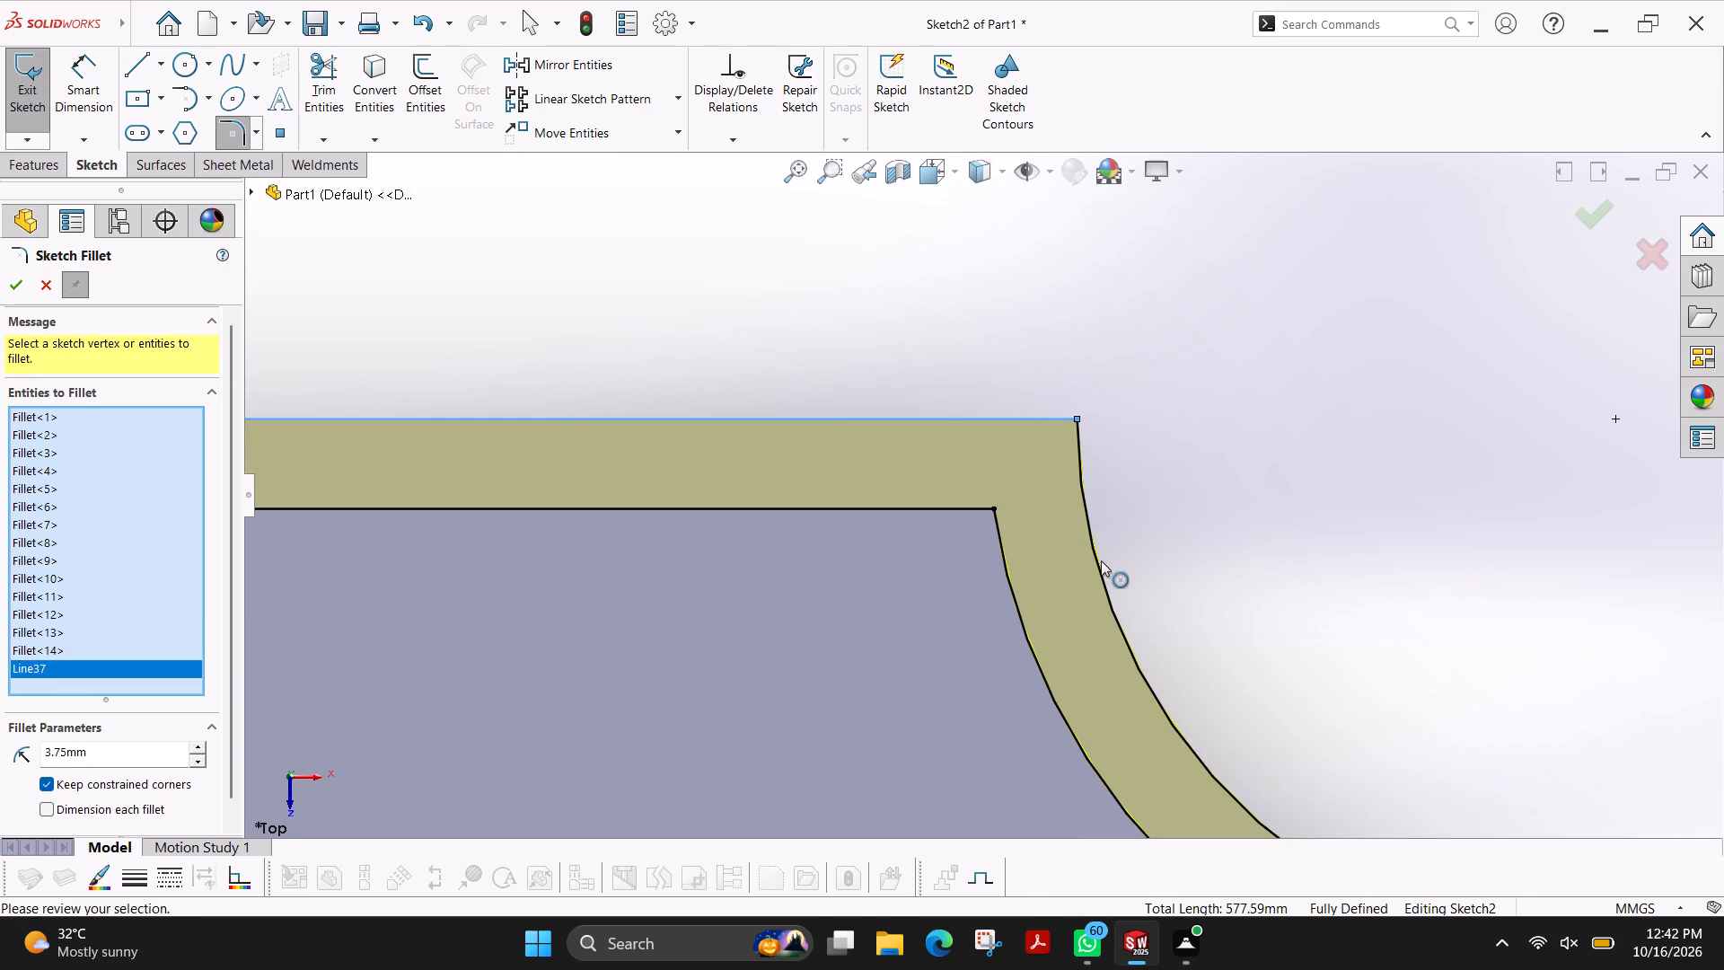
click(1107, 584)
click(858, 509)
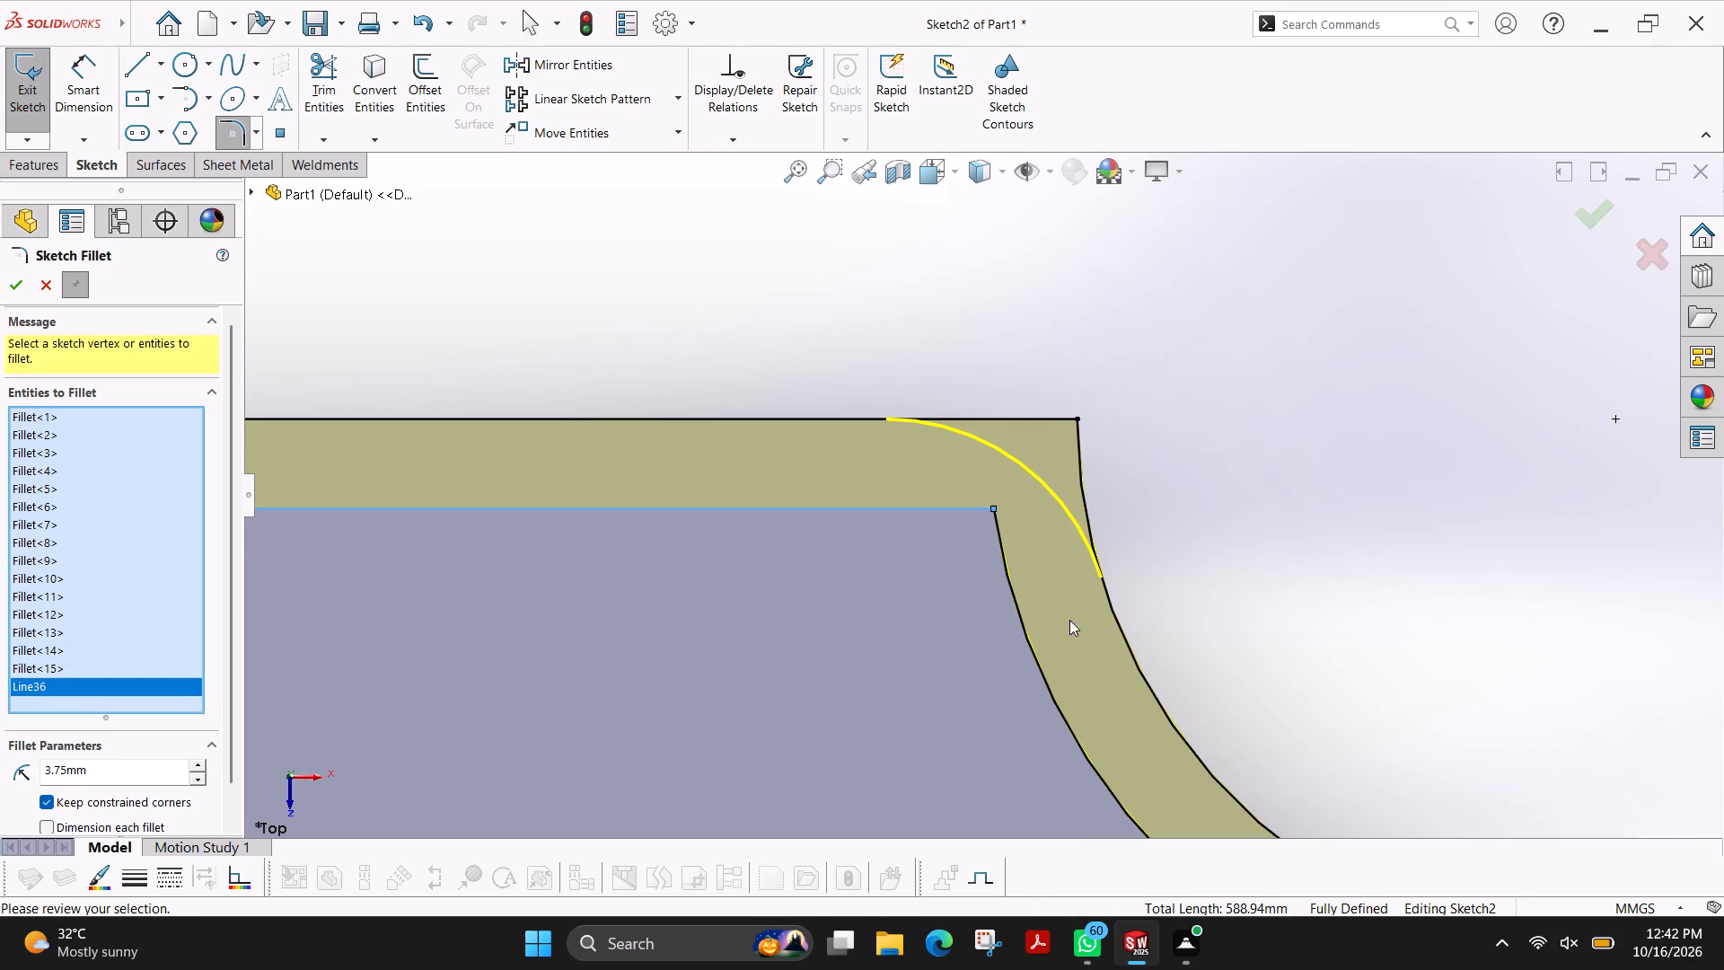
click(1053, 694)
scroll(722, 587, up, 8)
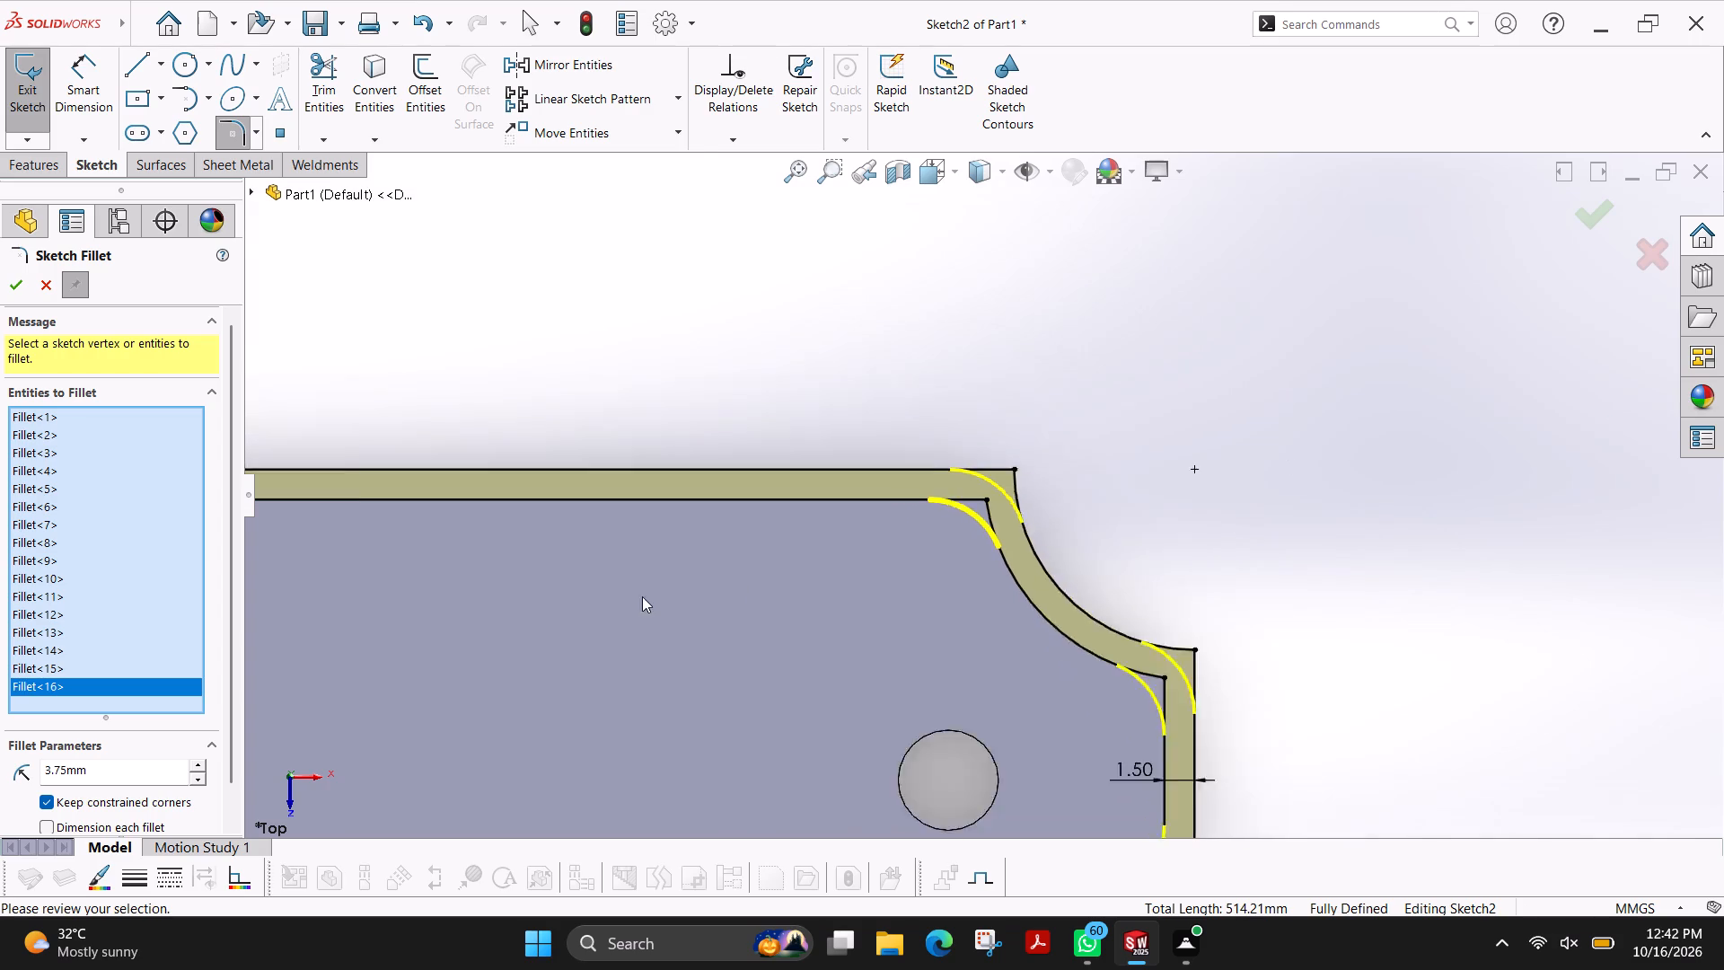
scroll(642, 596, up, 7)
scroll(639, 466, down, 3)
scroll(1034, 651, up, 2)
scroll(950, 623, down, 3)
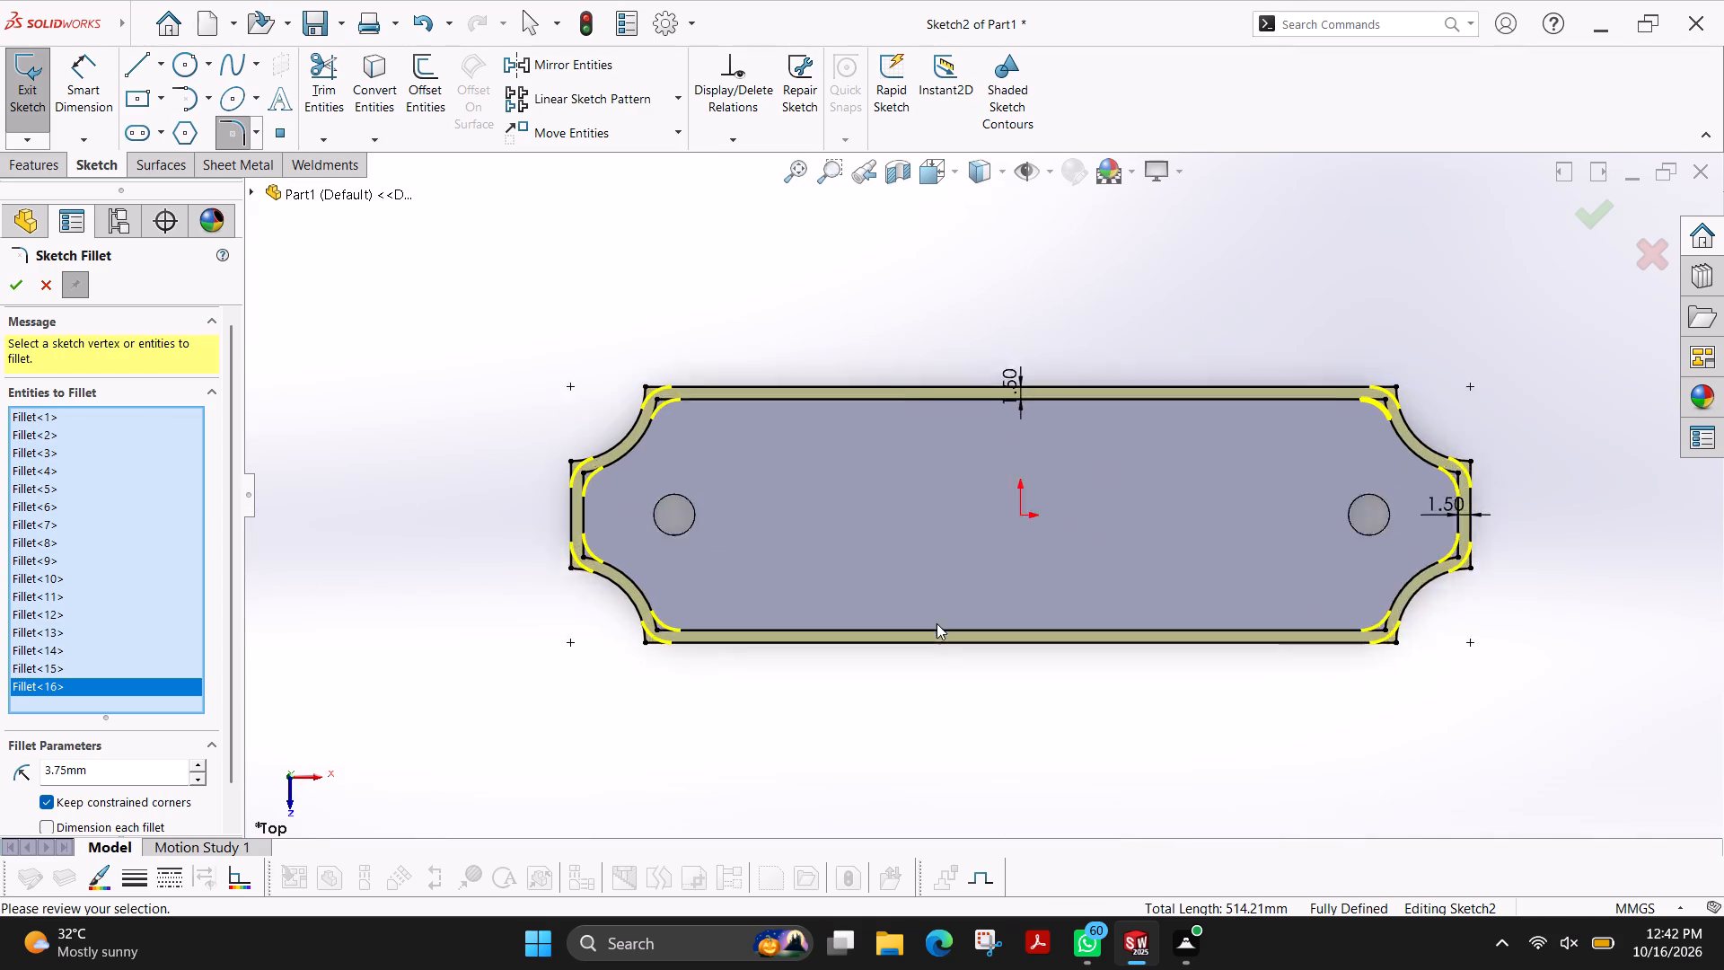
scroll(937, 623, down, 1)
click(13, 289)
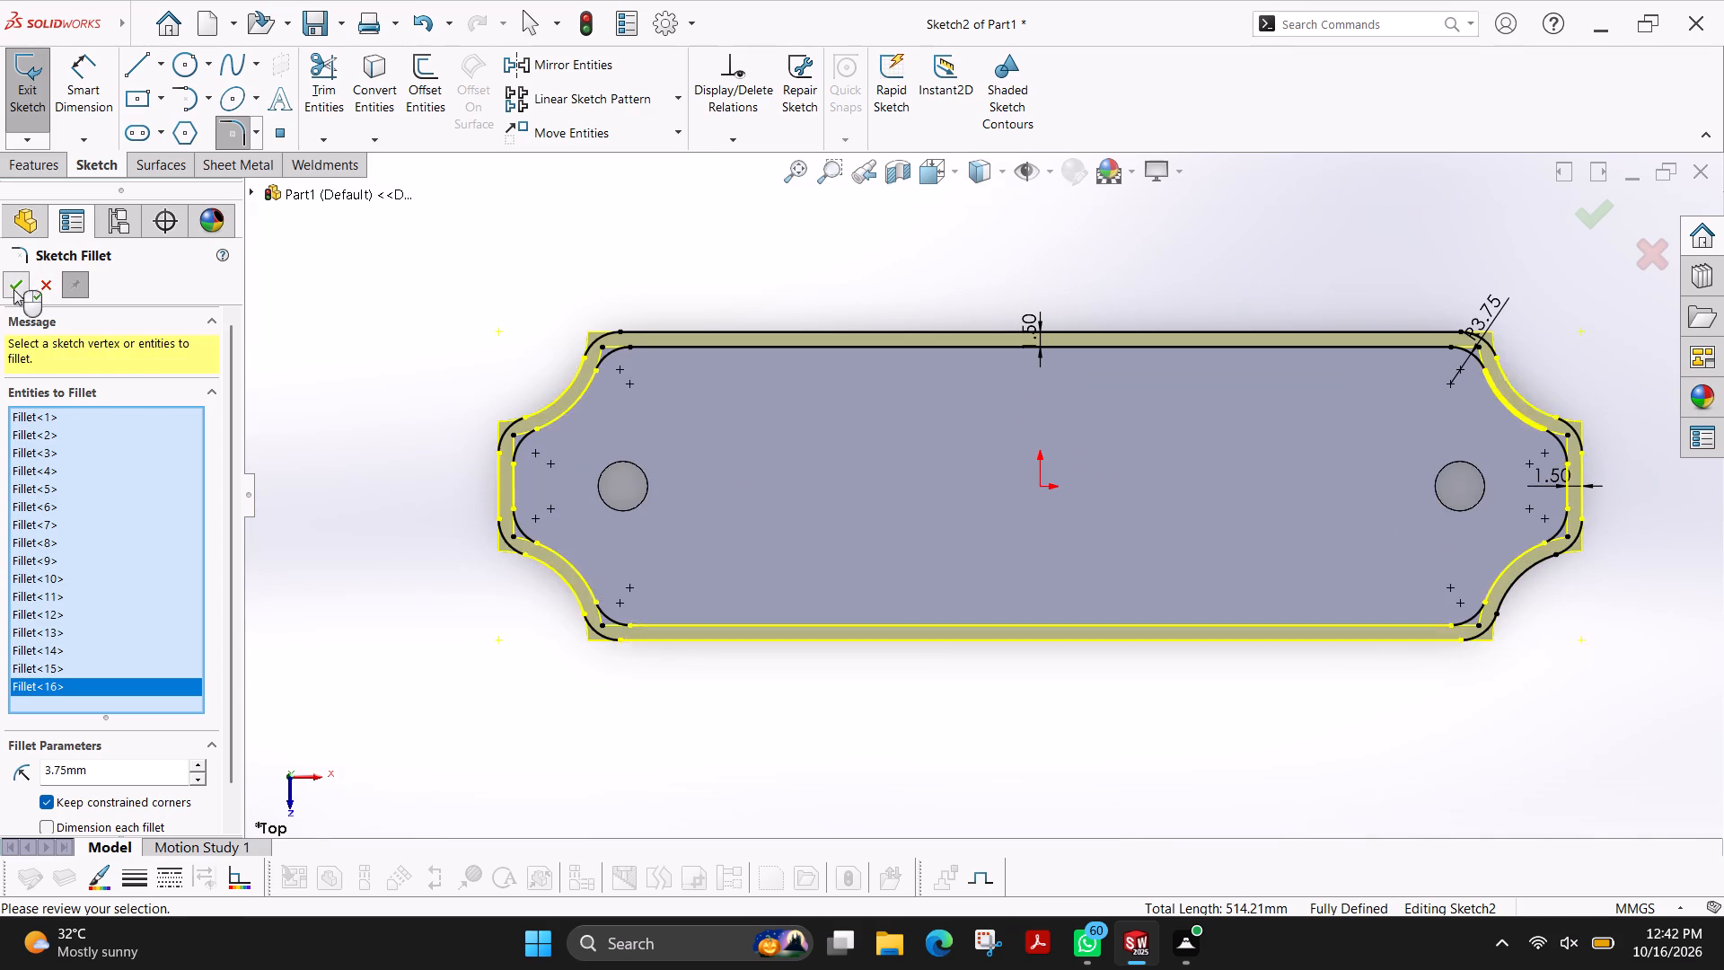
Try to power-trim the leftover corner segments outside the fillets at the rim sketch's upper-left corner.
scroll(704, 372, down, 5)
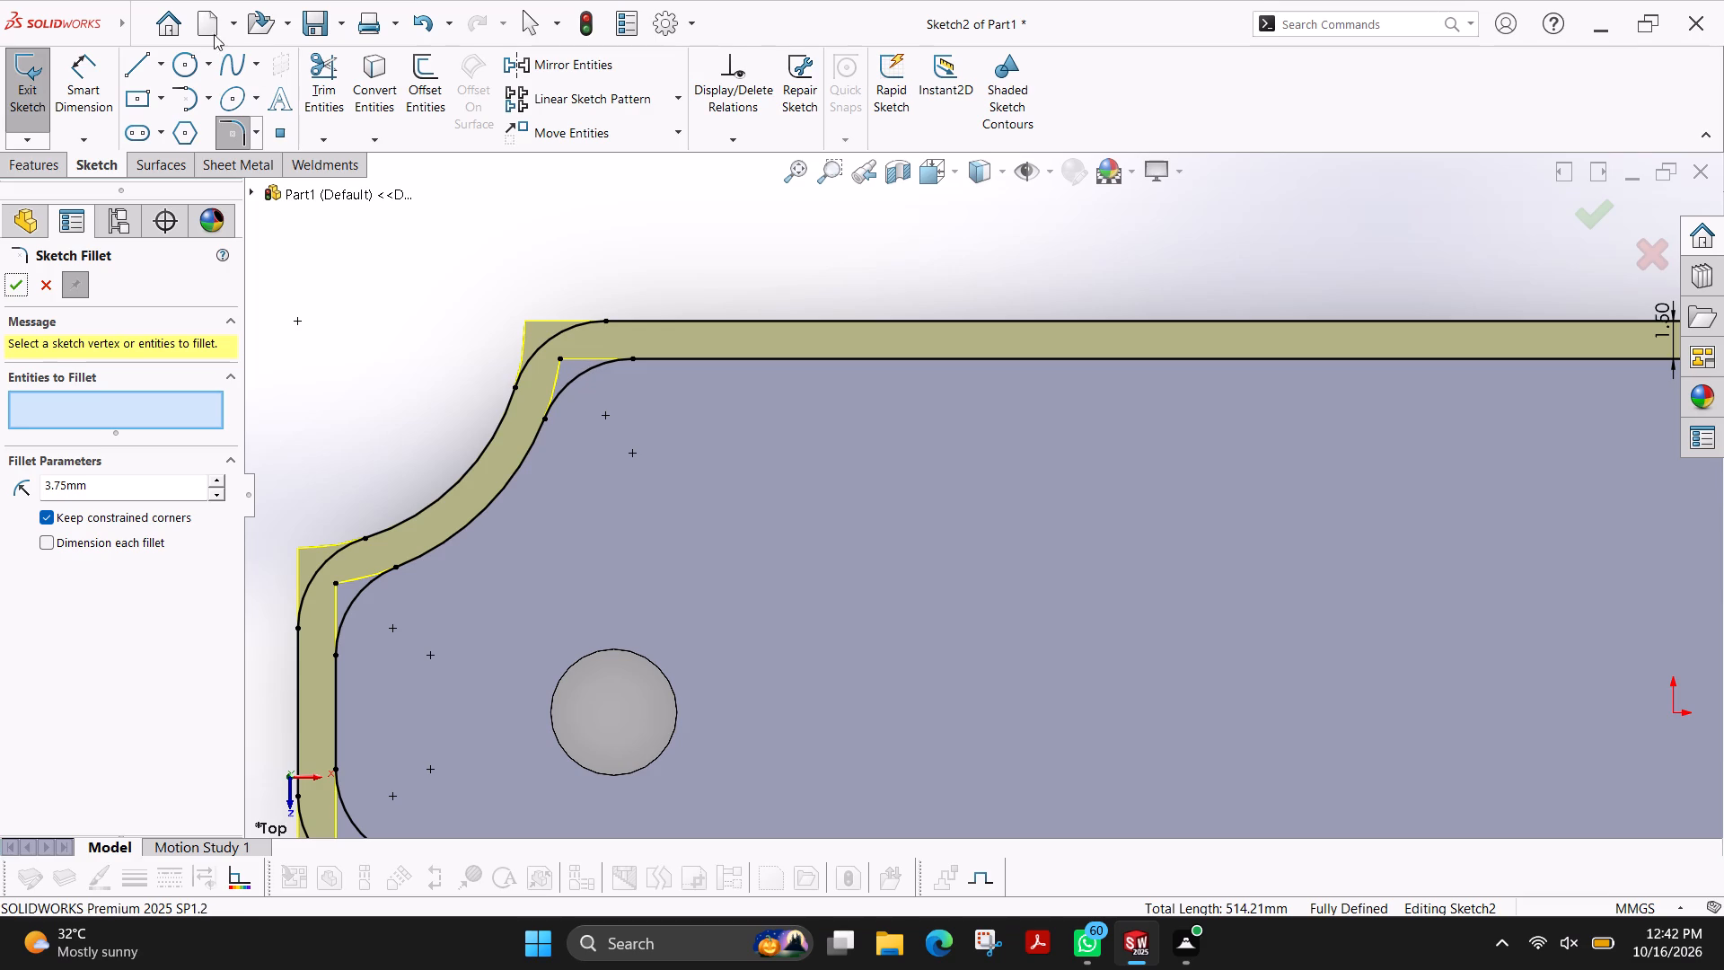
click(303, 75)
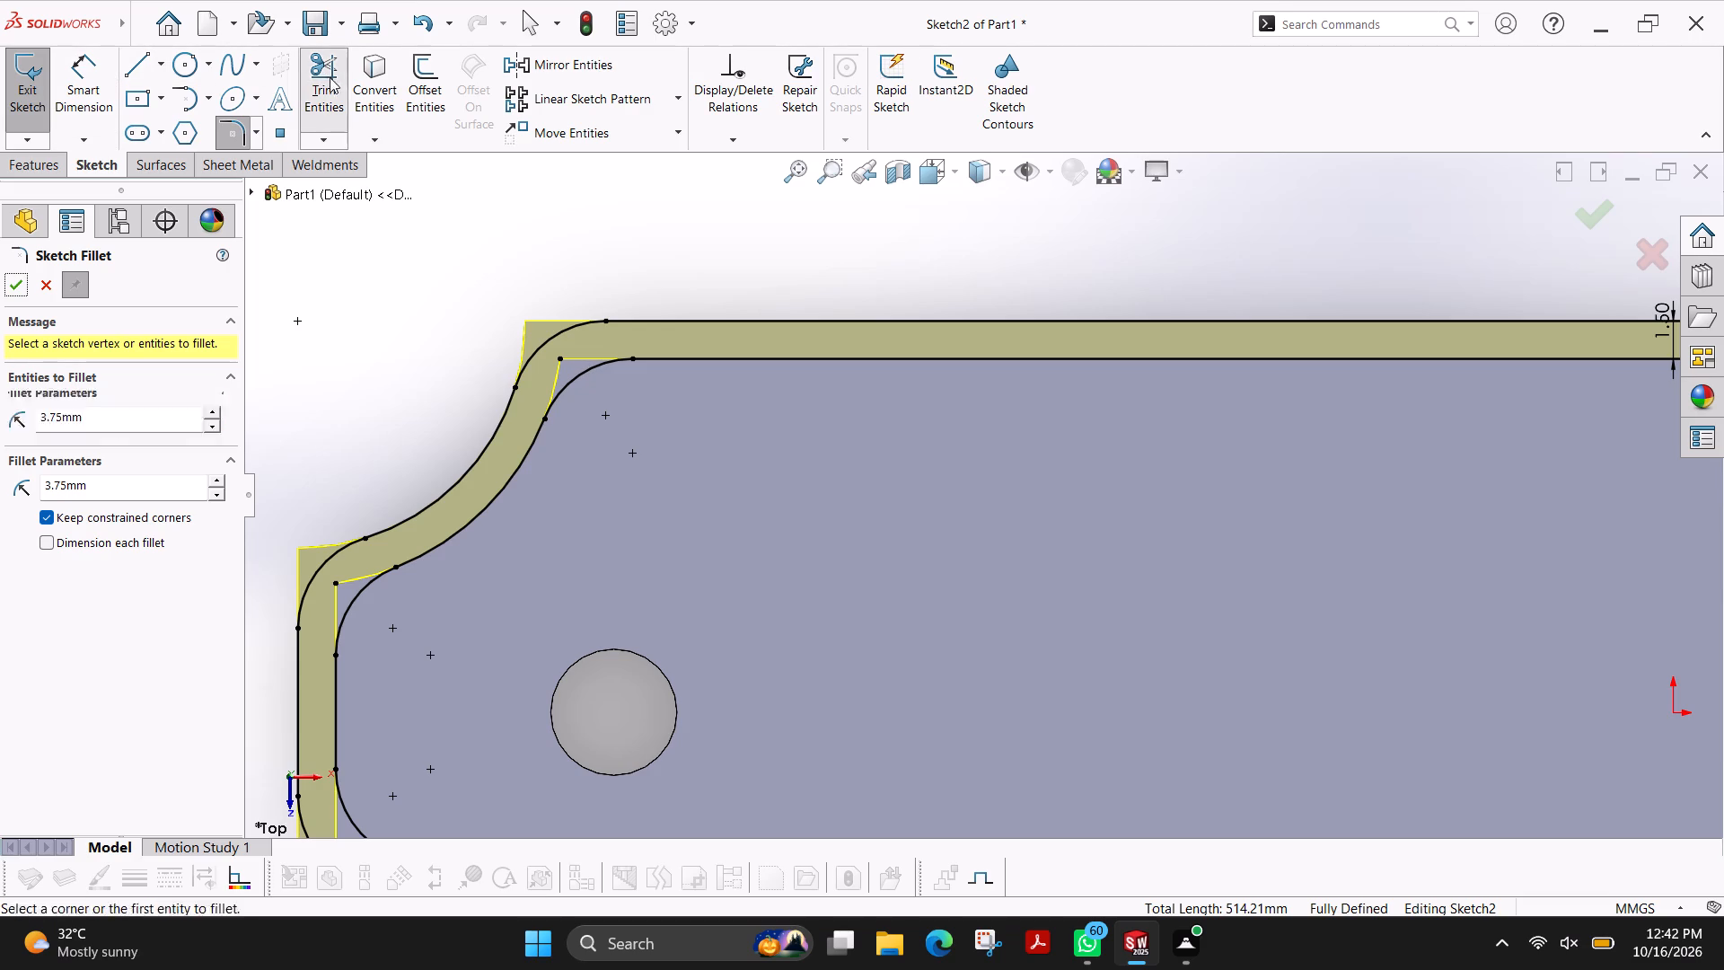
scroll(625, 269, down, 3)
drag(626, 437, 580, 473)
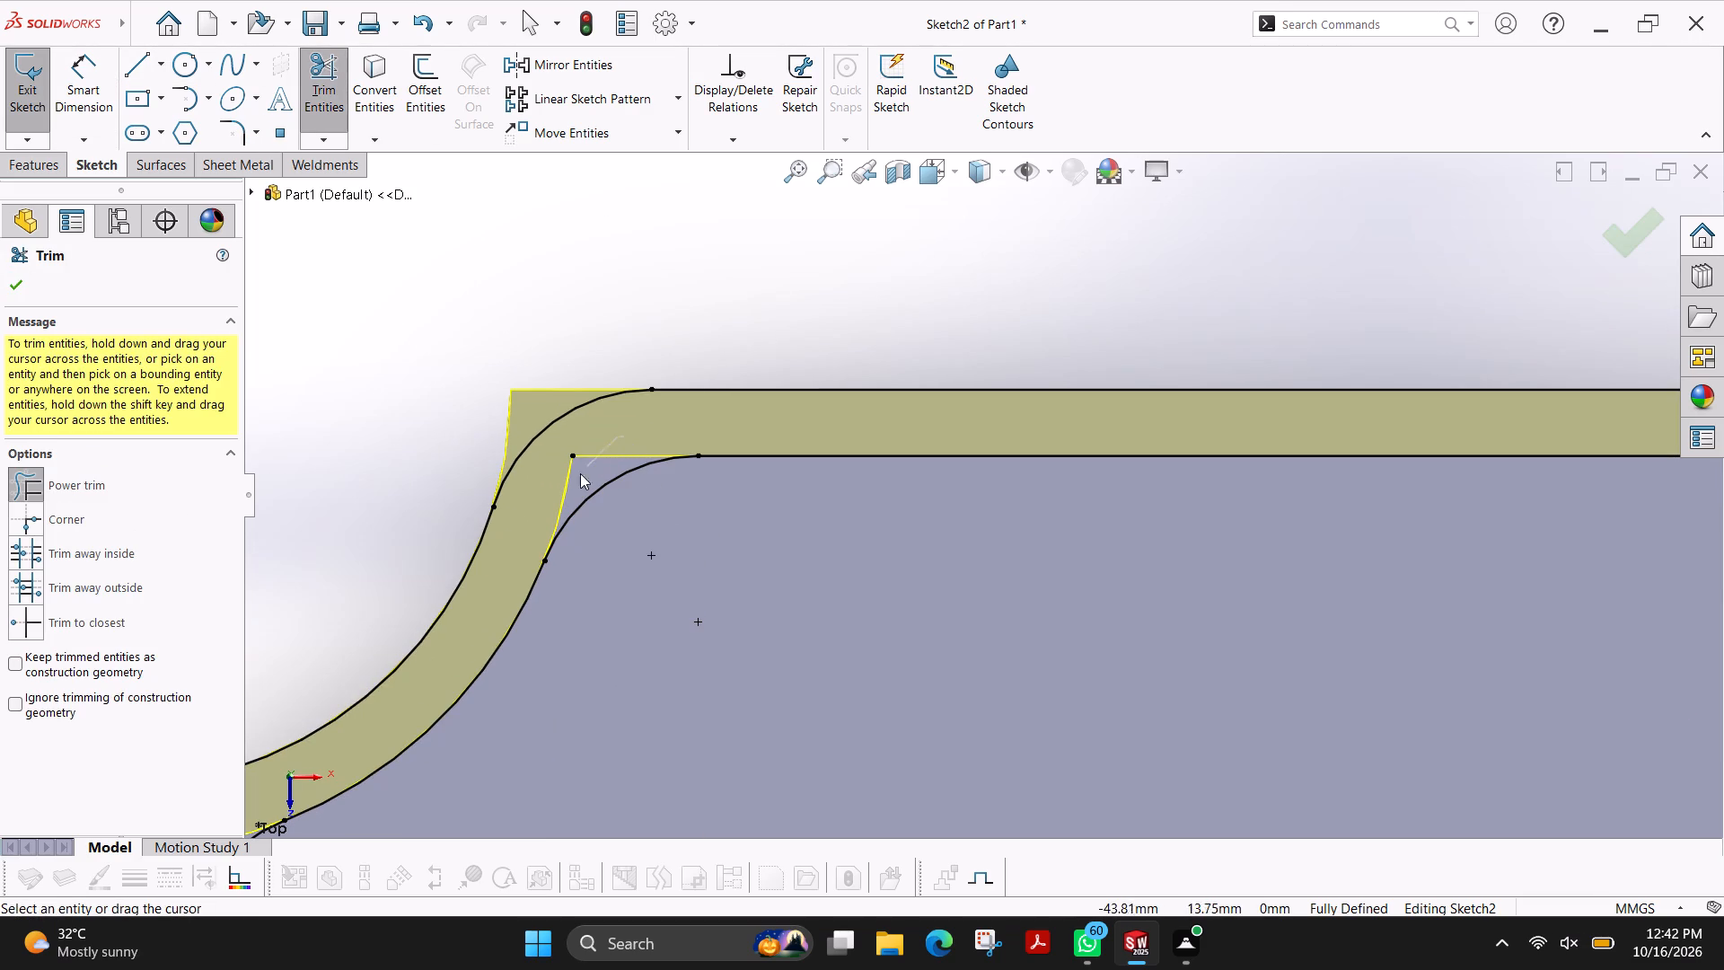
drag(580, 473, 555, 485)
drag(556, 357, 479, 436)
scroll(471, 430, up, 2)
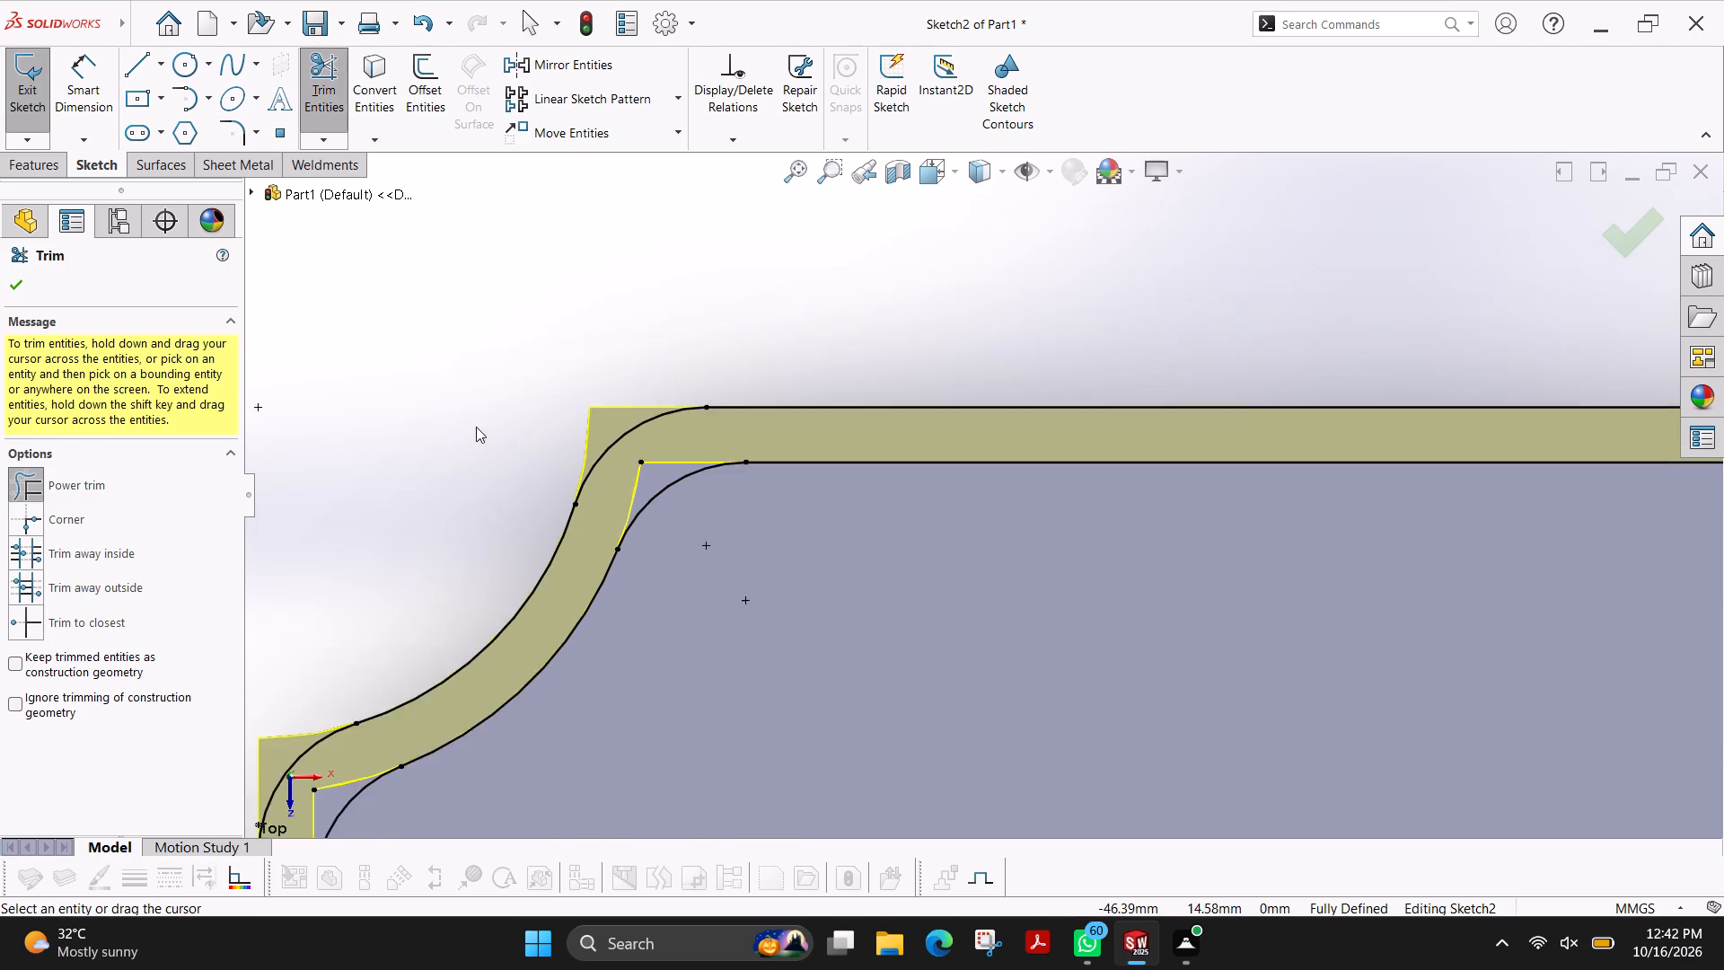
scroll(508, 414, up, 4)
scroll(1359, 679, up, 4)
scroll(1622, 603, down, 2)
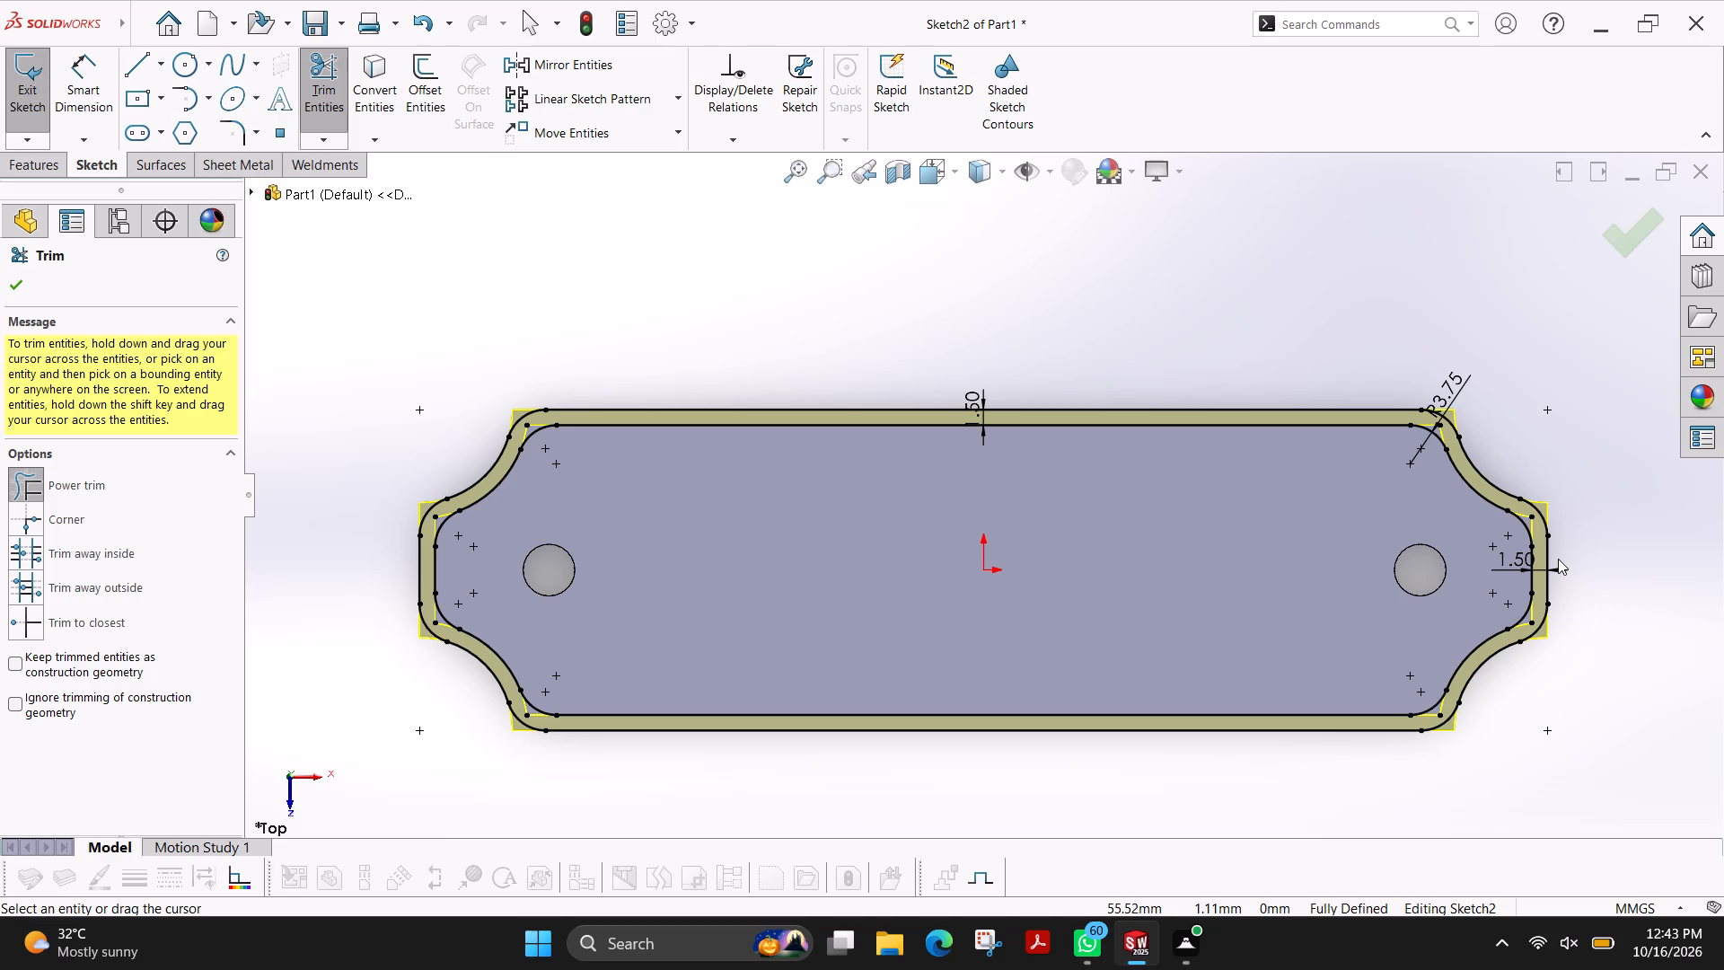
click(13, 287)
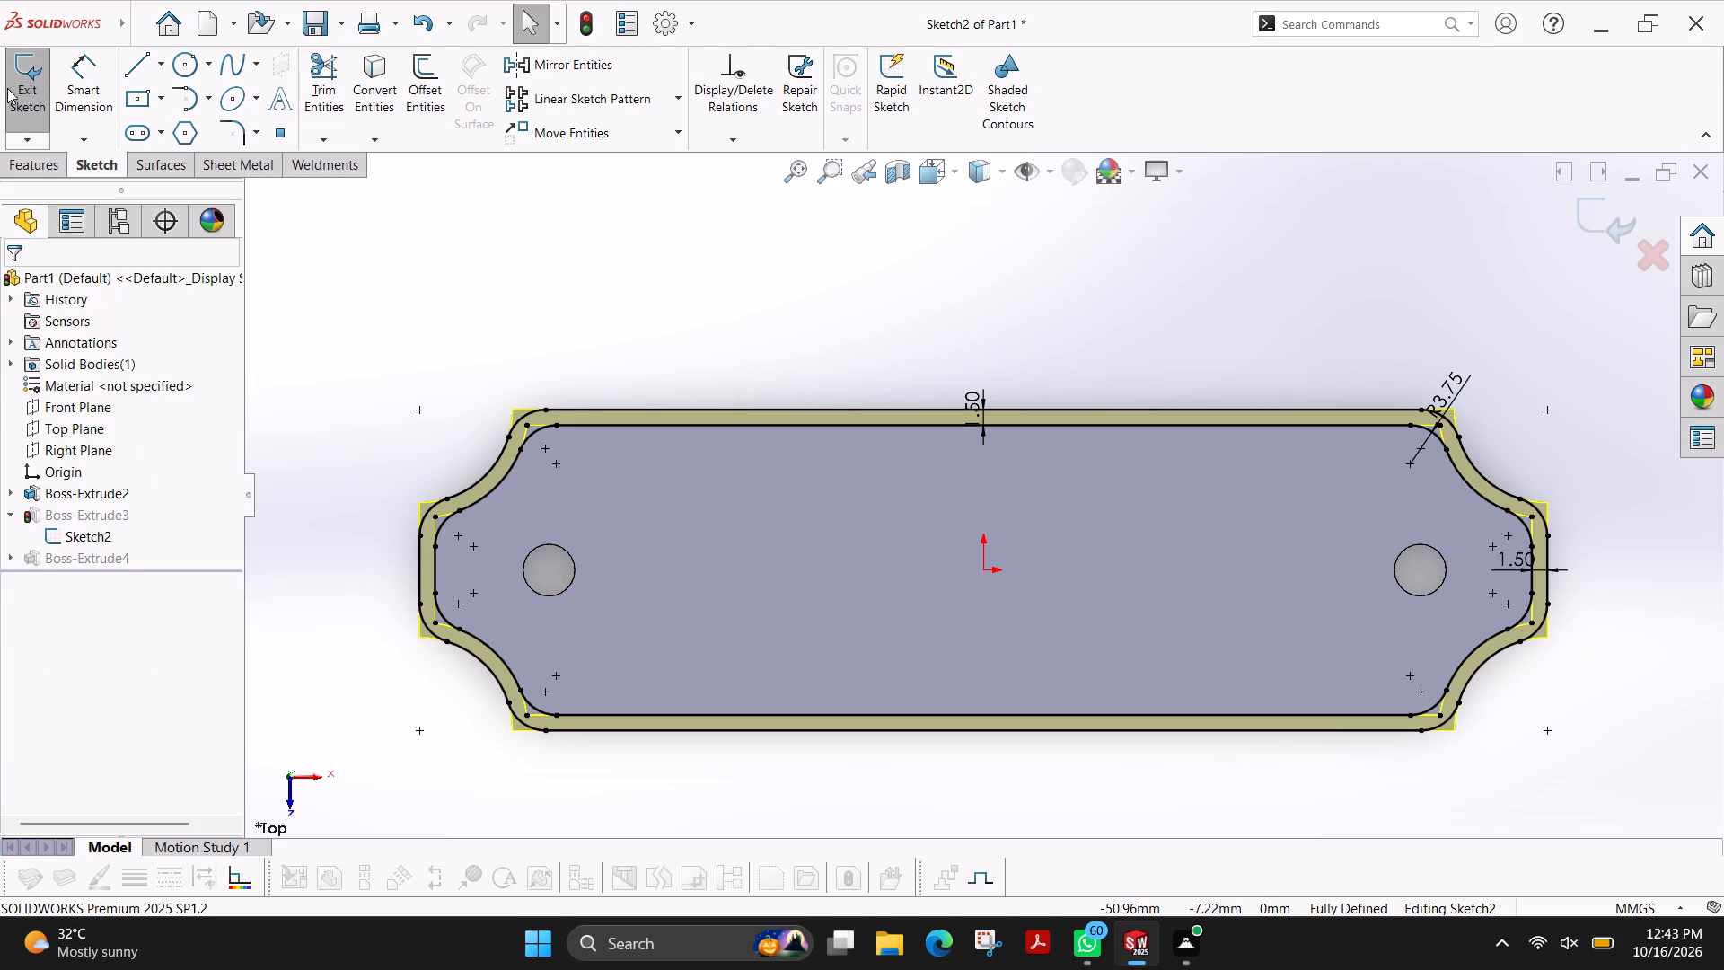
Exit the rim sketch and rebuild the part with the filleted rim profile.
click(10, 85)
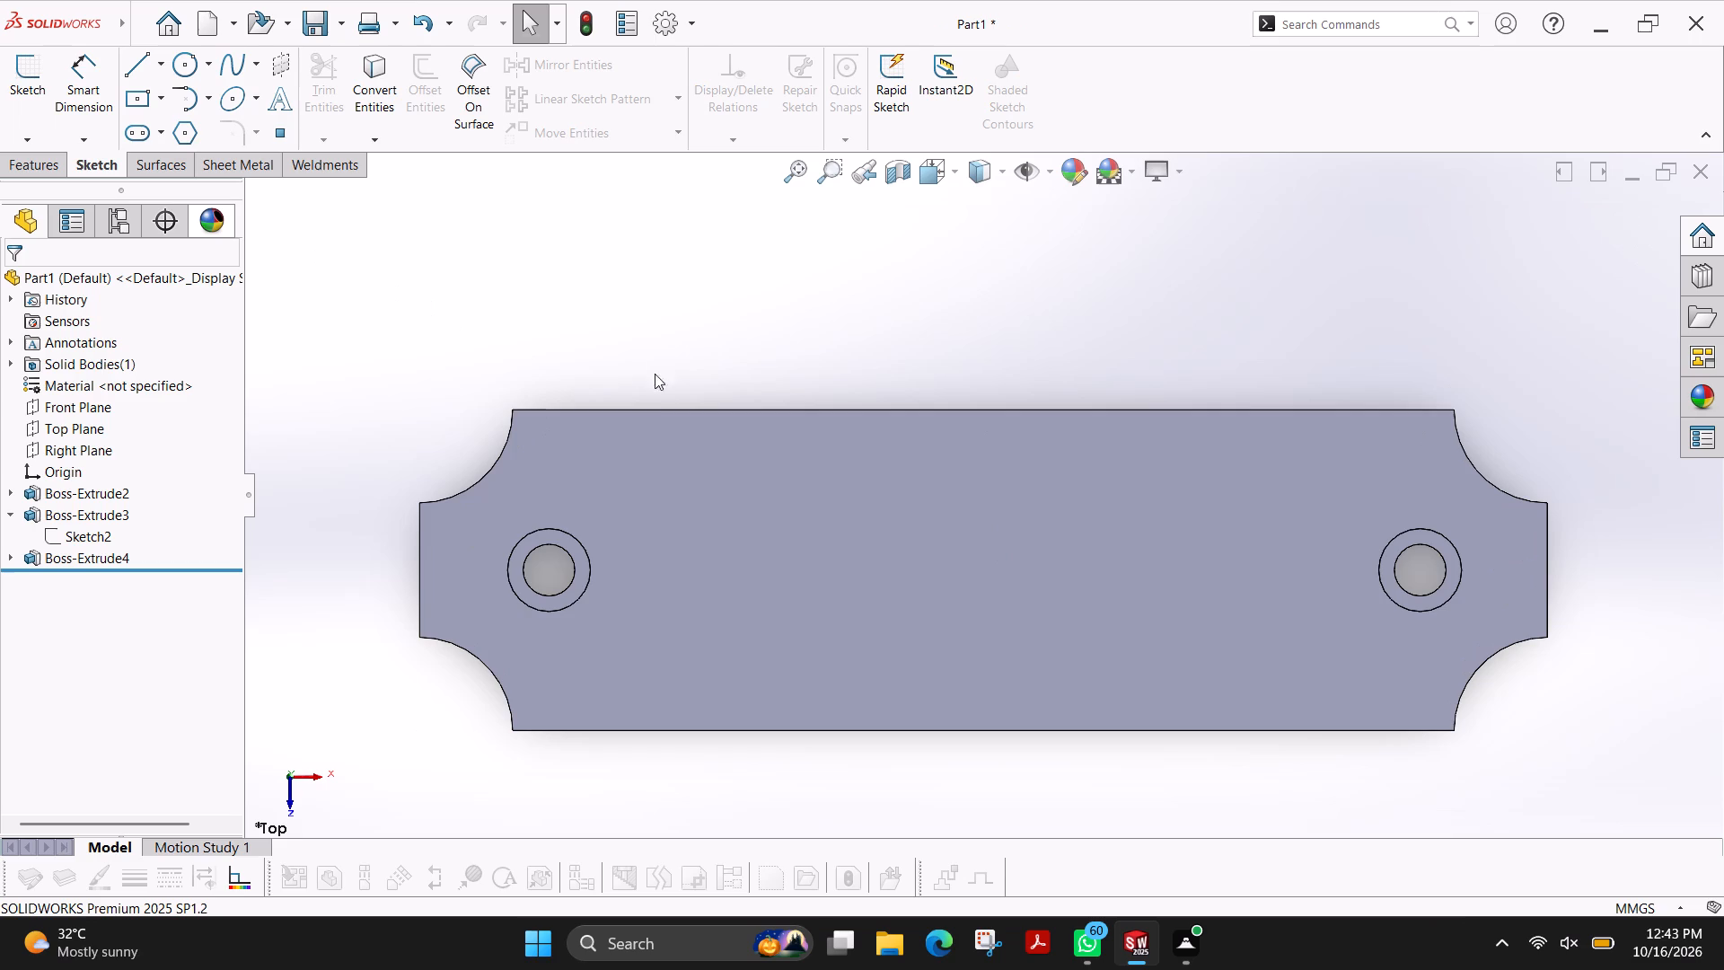
Examine the rim's rounded corners against the plate's notched corners from both faces and along the edges.
scroll(717, 300, up, 1)
scroll(816, 332, up, 1)
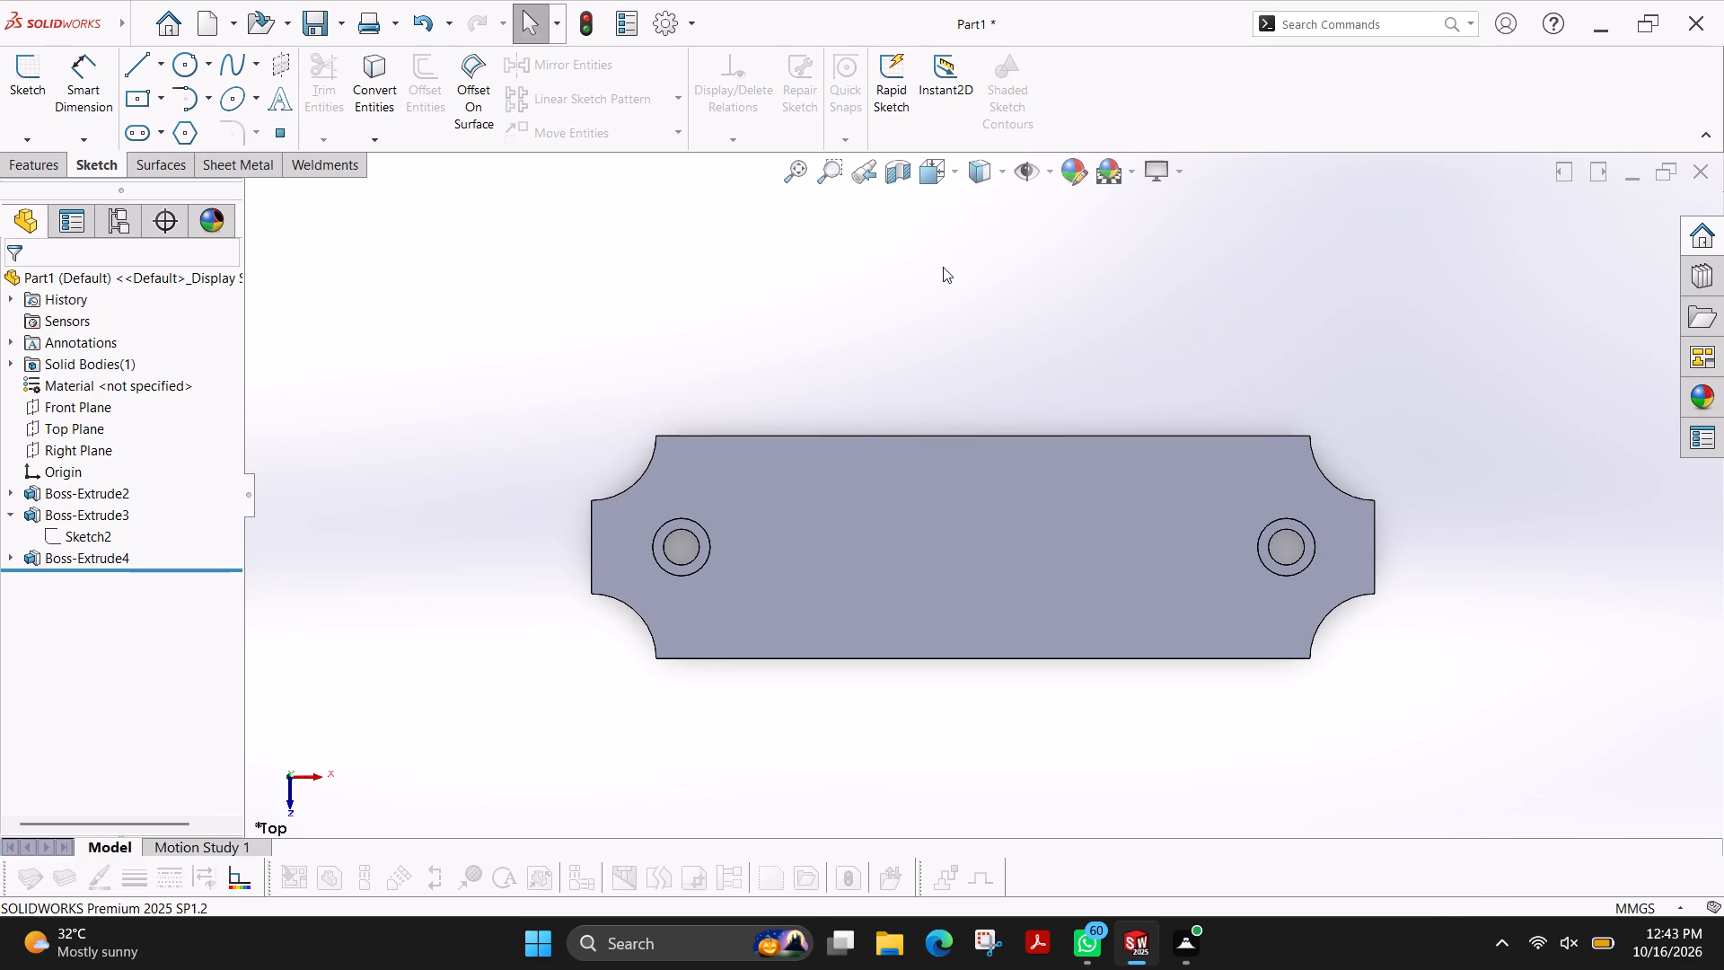
ctrl+shift+middle_drag(946, 269, 682, 498)
ctrl+shift+scroll(738, 496, up, 1)
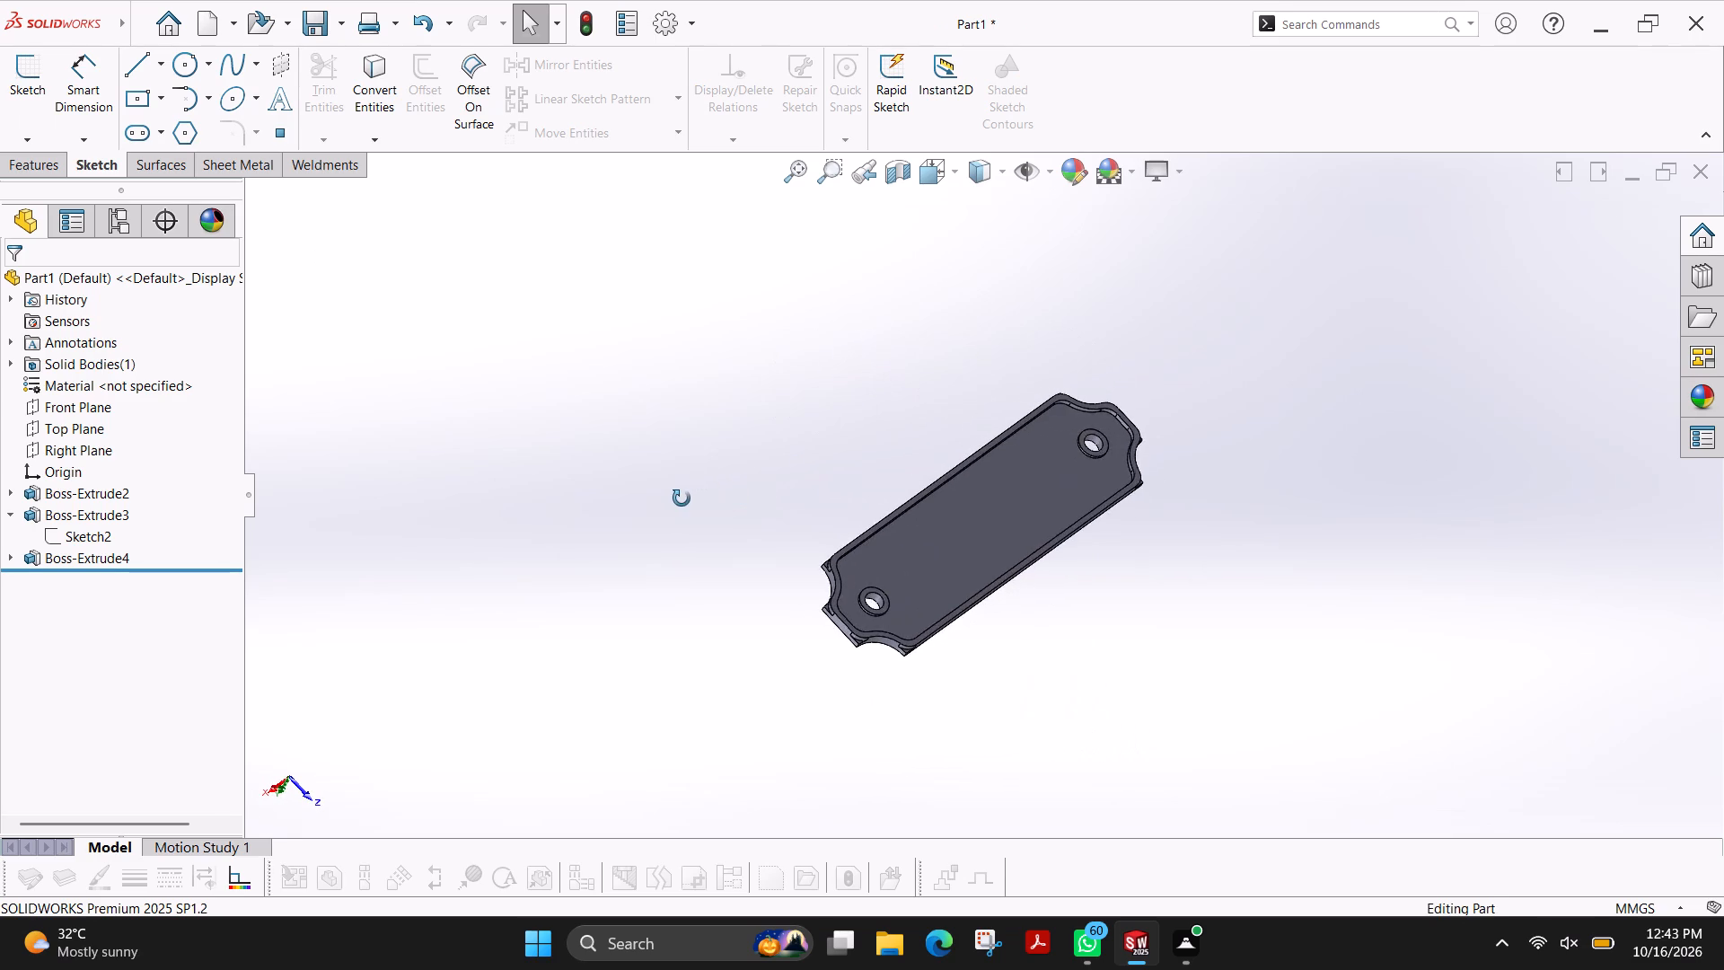
ctrl+shift+middle_drag(682, 498, 680, 498)
scroll(955, 571, down, 2)
scroll(805, 563, down, 6)
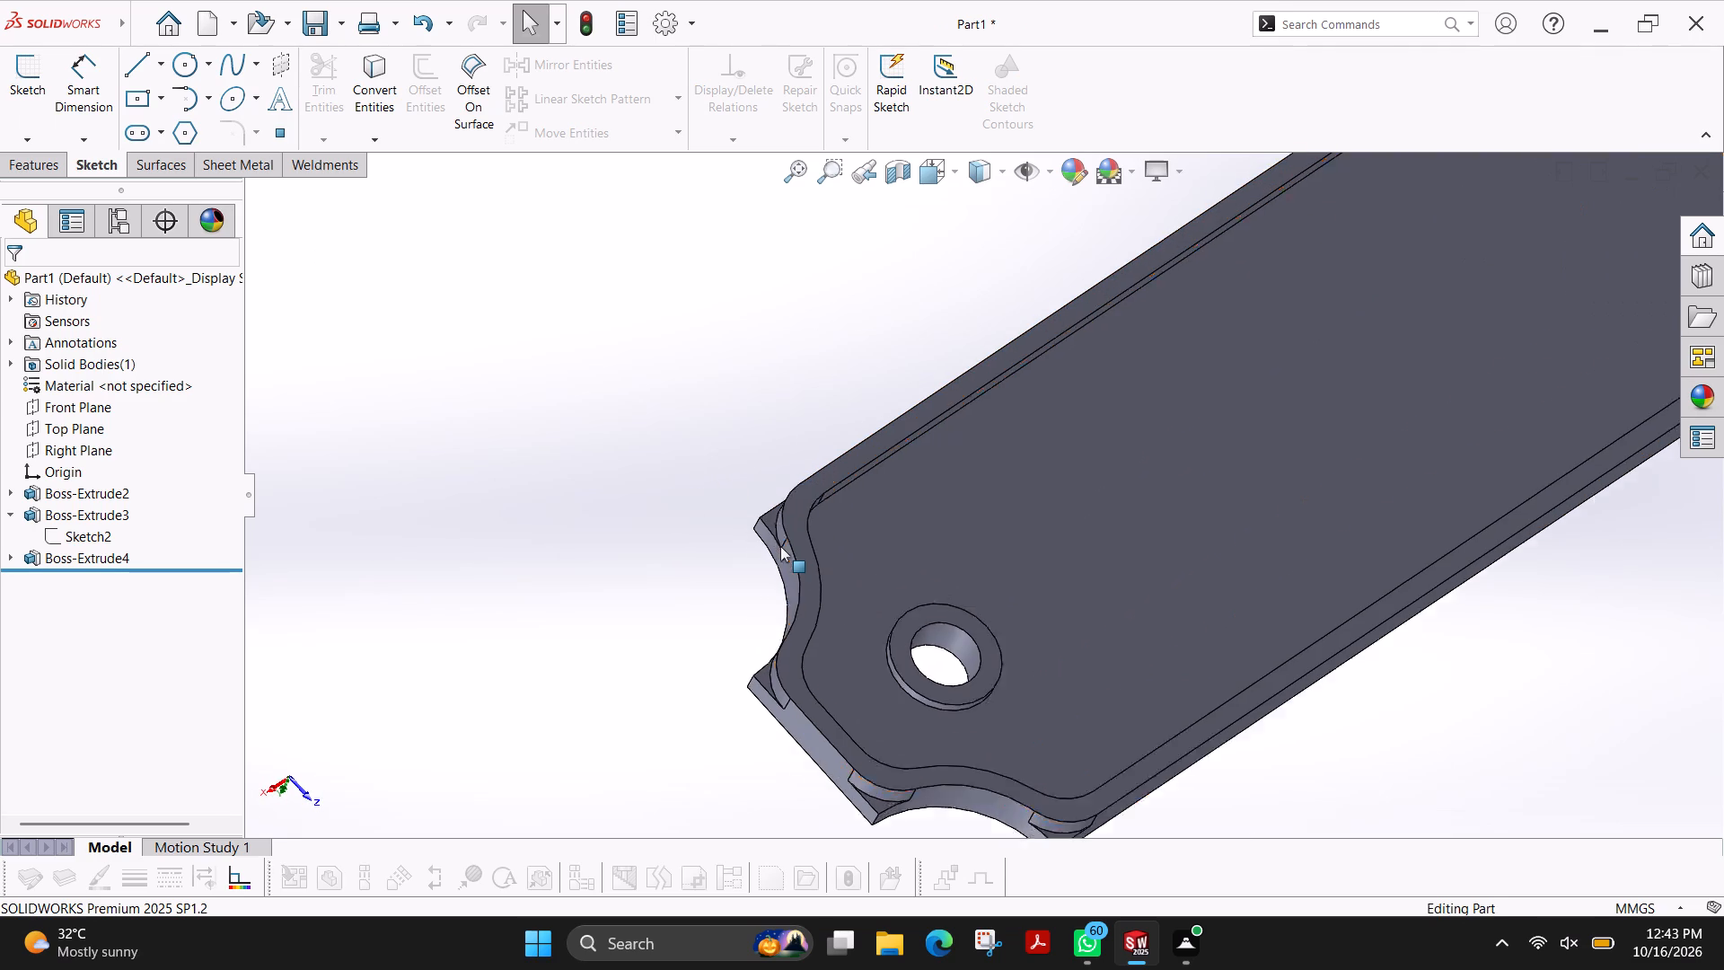
ctrl+shift+middle_drag(717, 534, 744, 526)
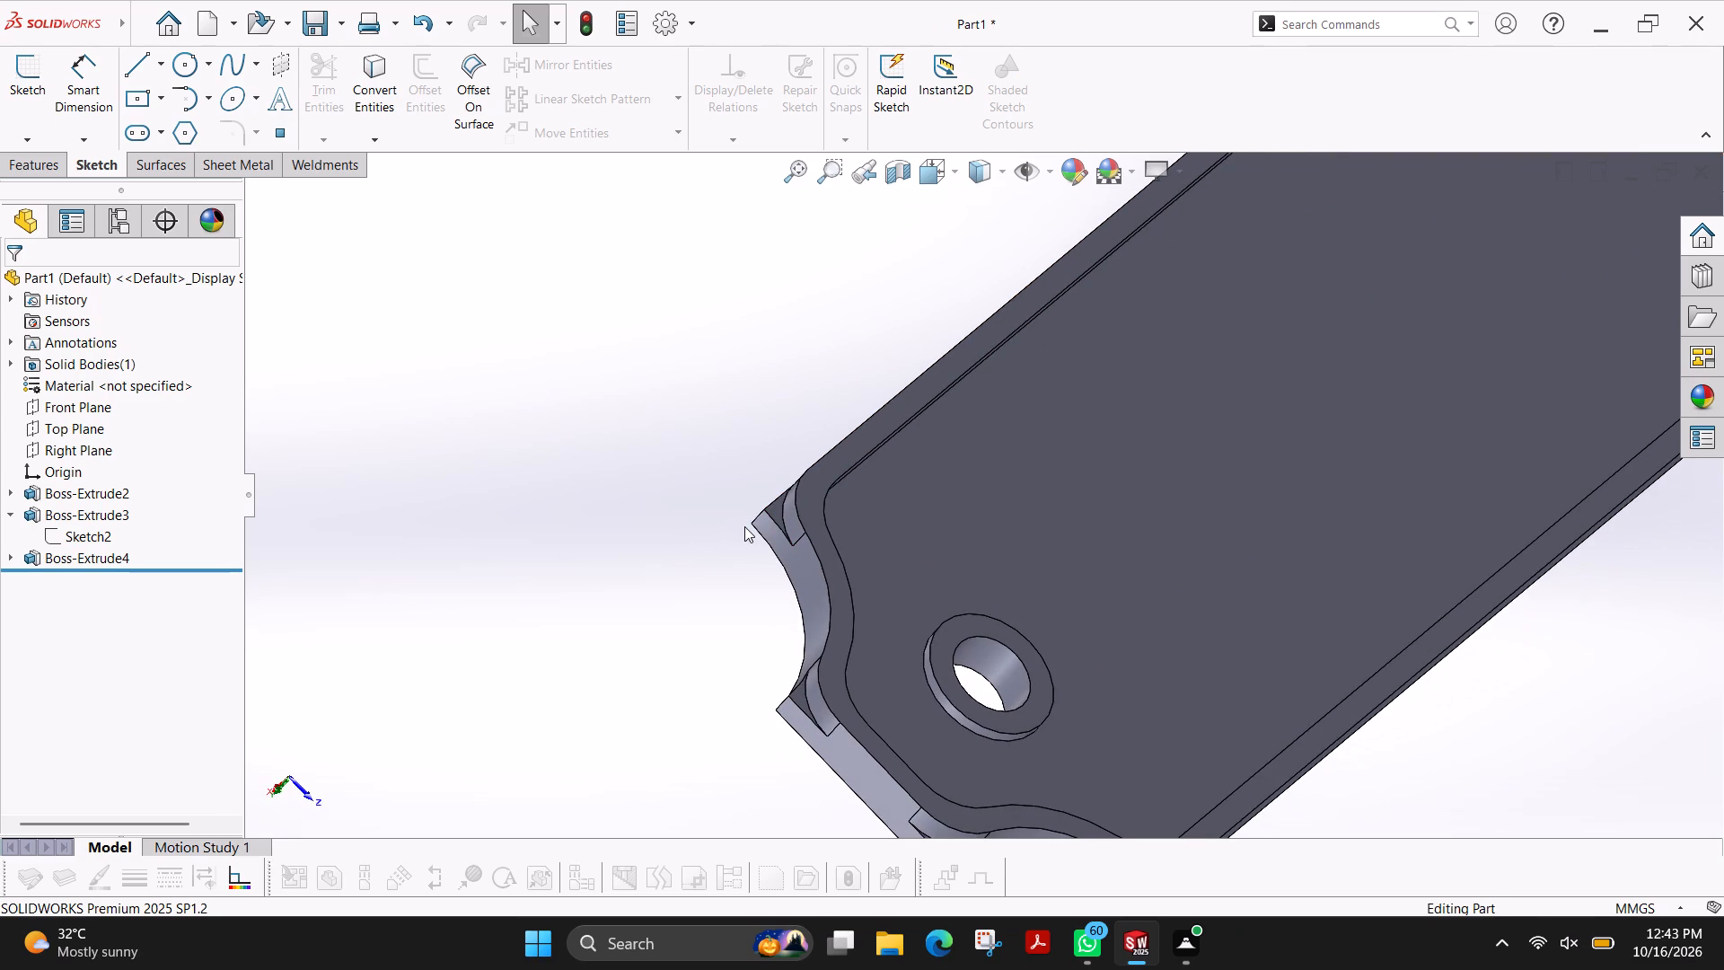
ctrl+shift+middle_drag(651, 569, 748, 527)
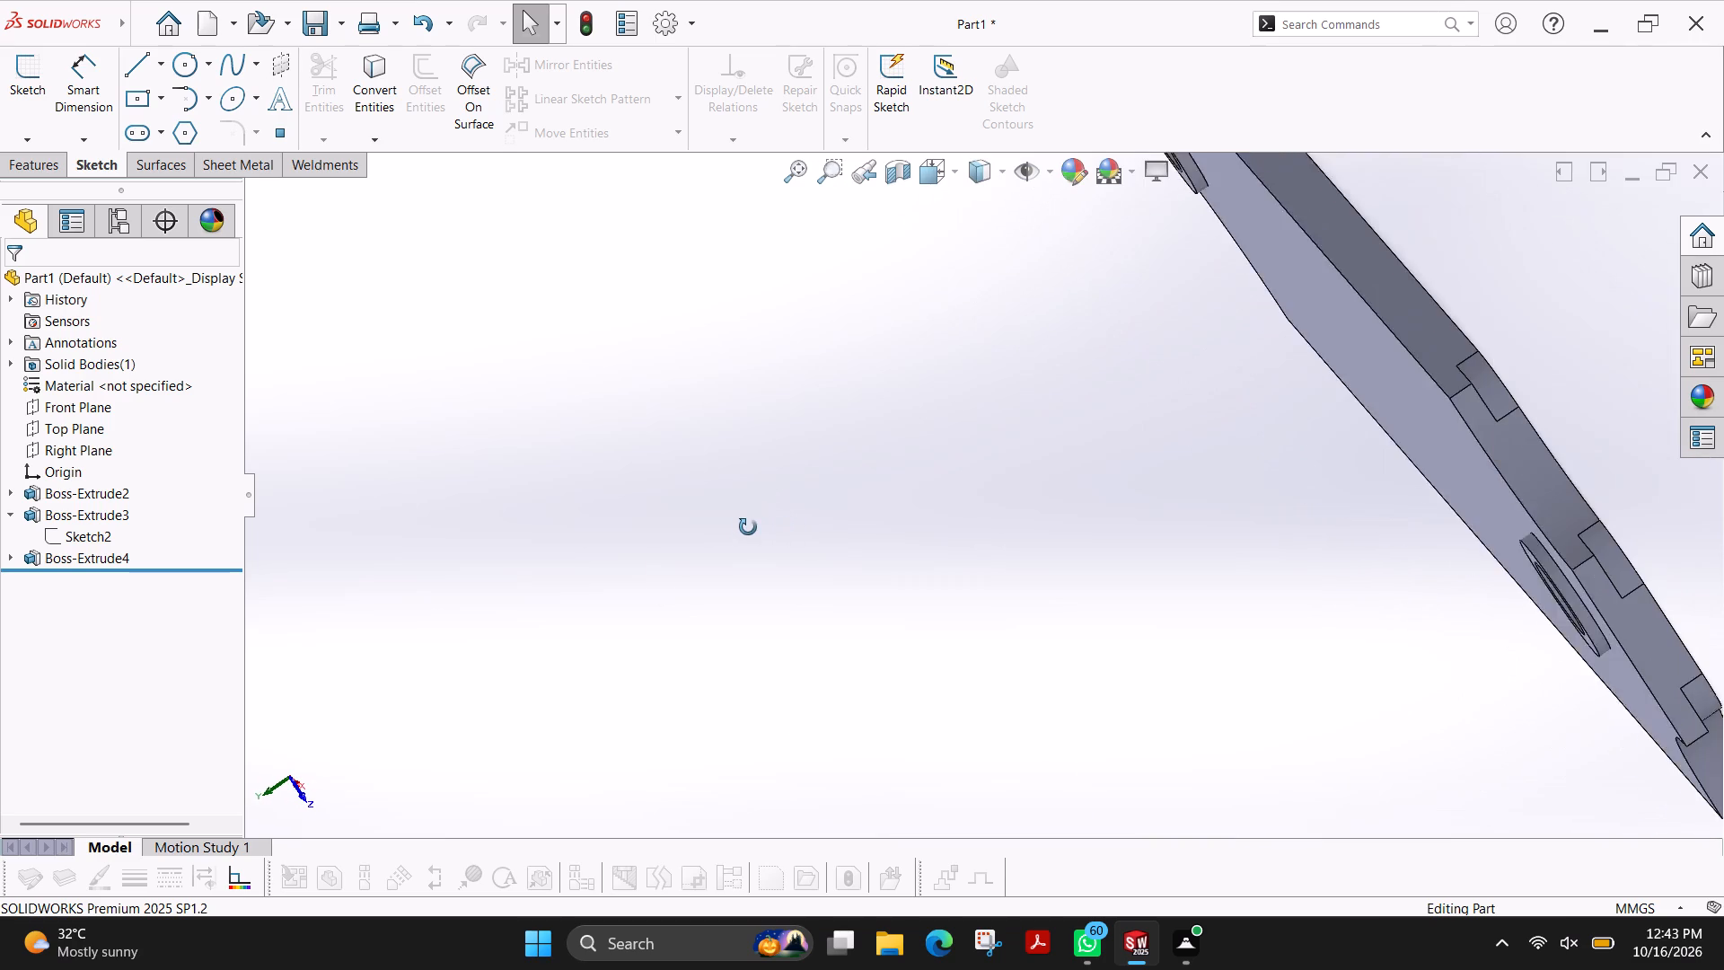
ctrl+shift+middle_drag(748, 527, 742, 527)
ctrl+scroll(1319, 544, down, 2)
scroll(1318, 543, up, 3)
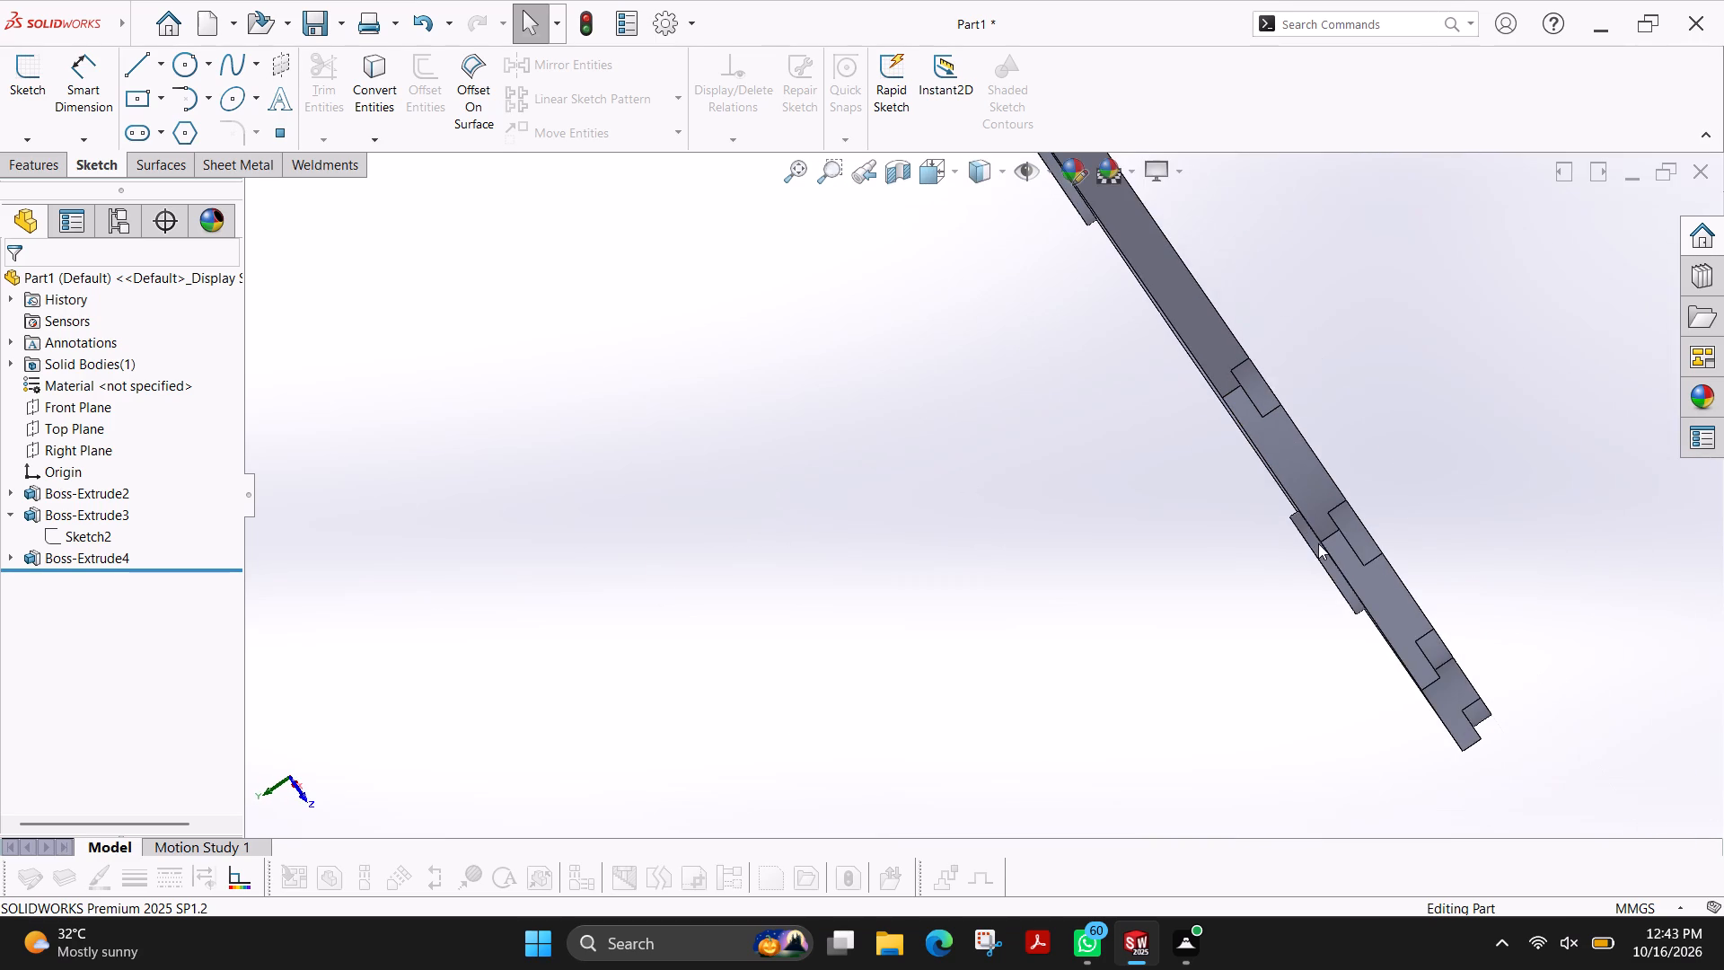
ctrl+shift+middle_drag(1080, 515, 1132, 457)
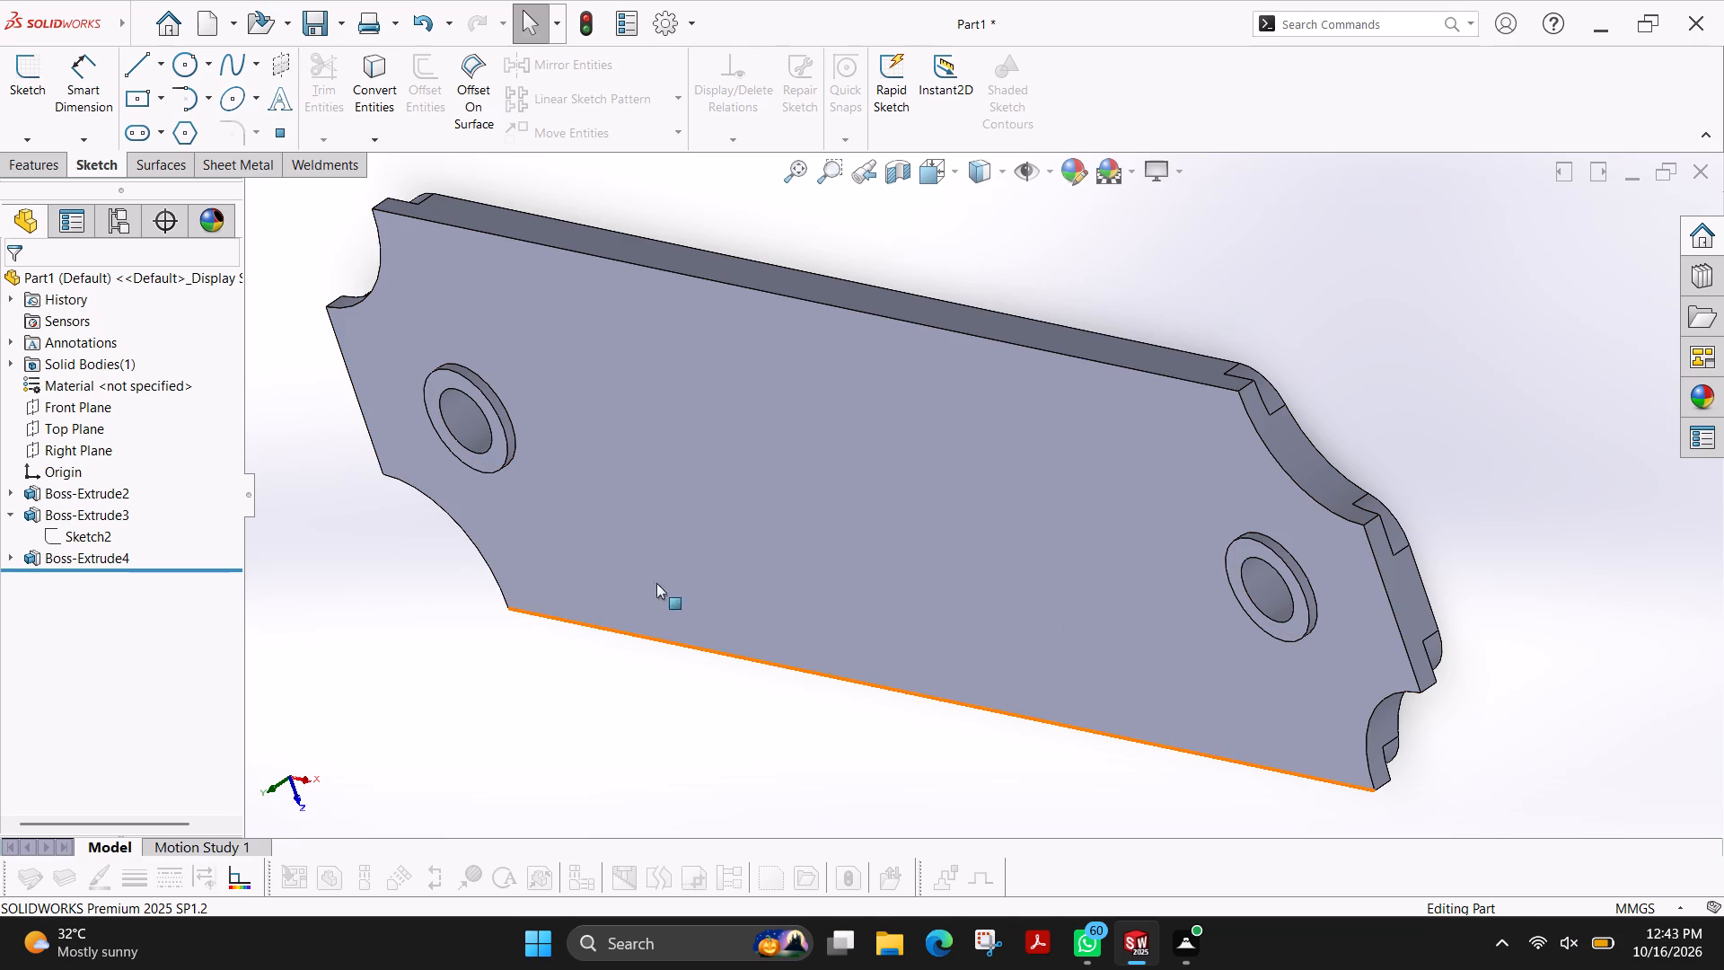
scroll(824, 516, up, 1)
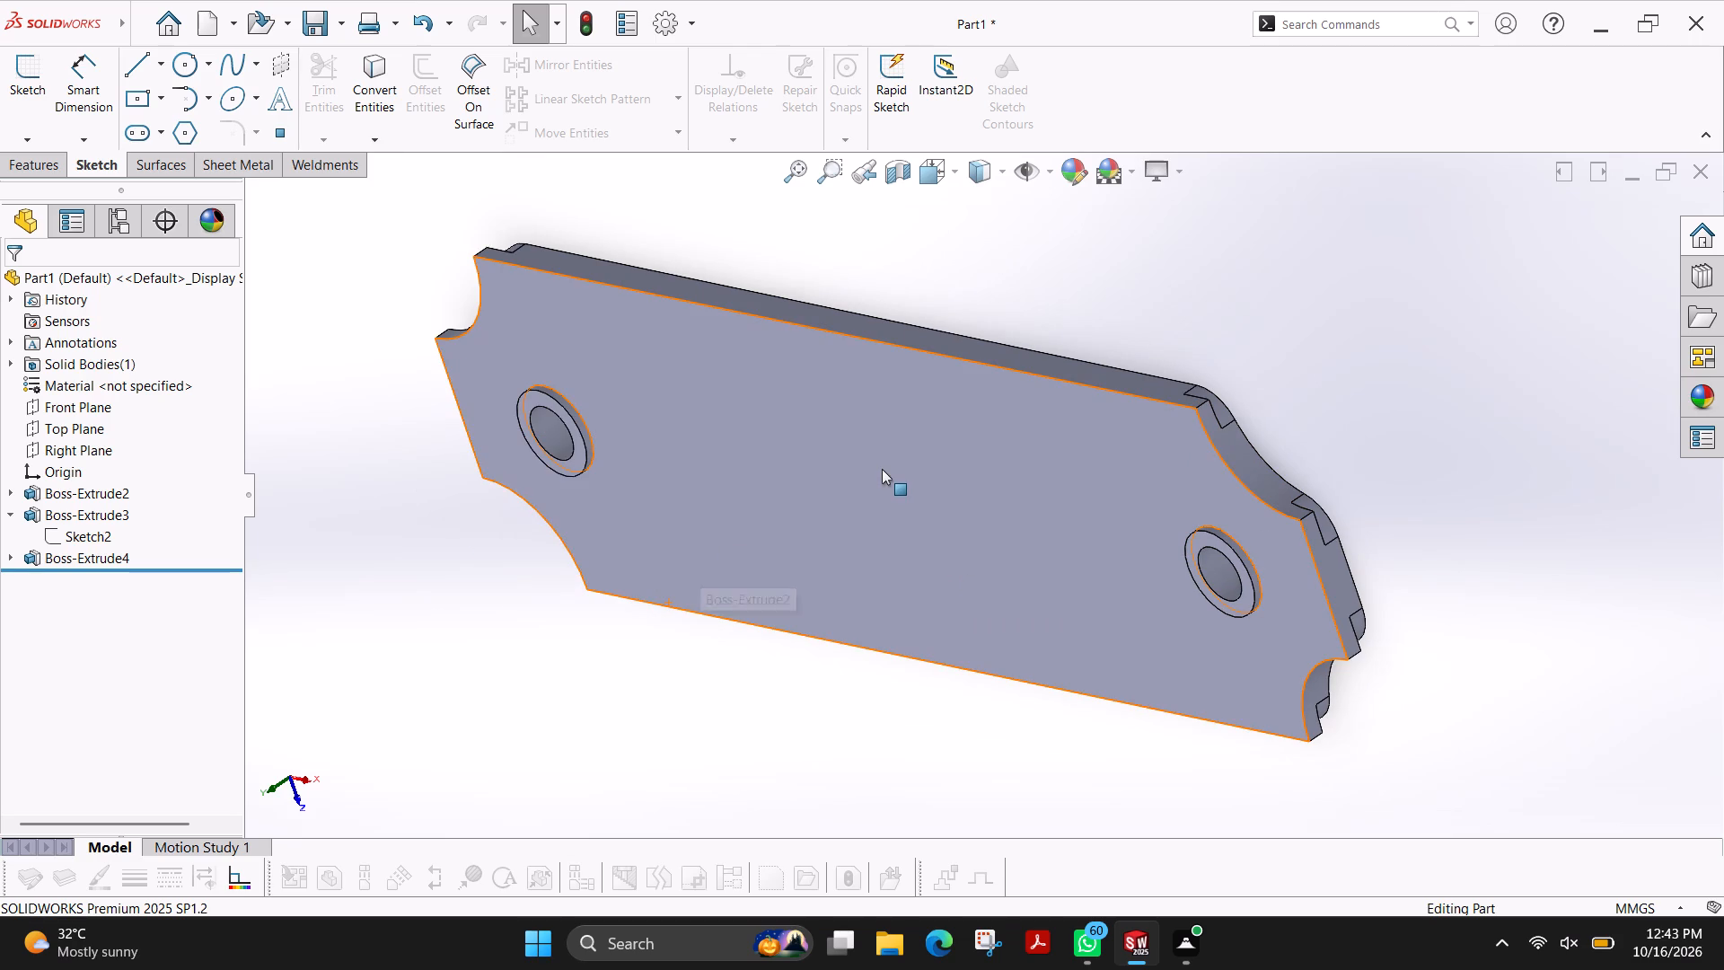
ctrl+shift+middle_drag(882, 469, 766, 513)
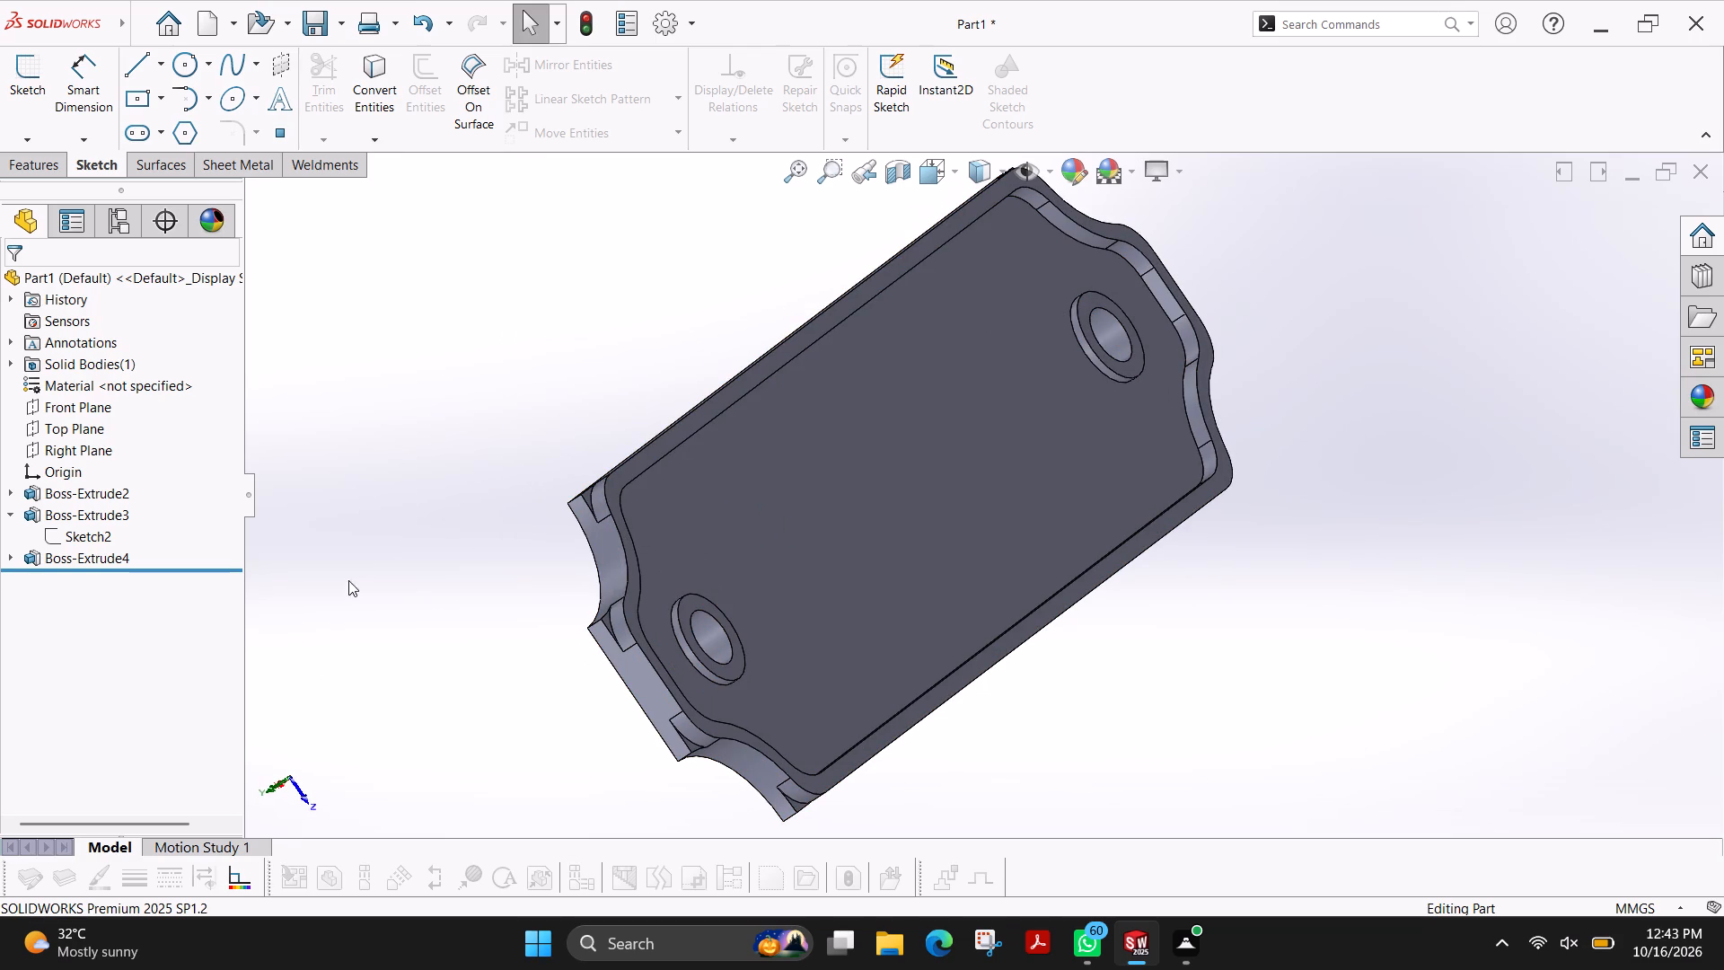
ctrl+shift+middle_drag(365, 572, 464, 539)
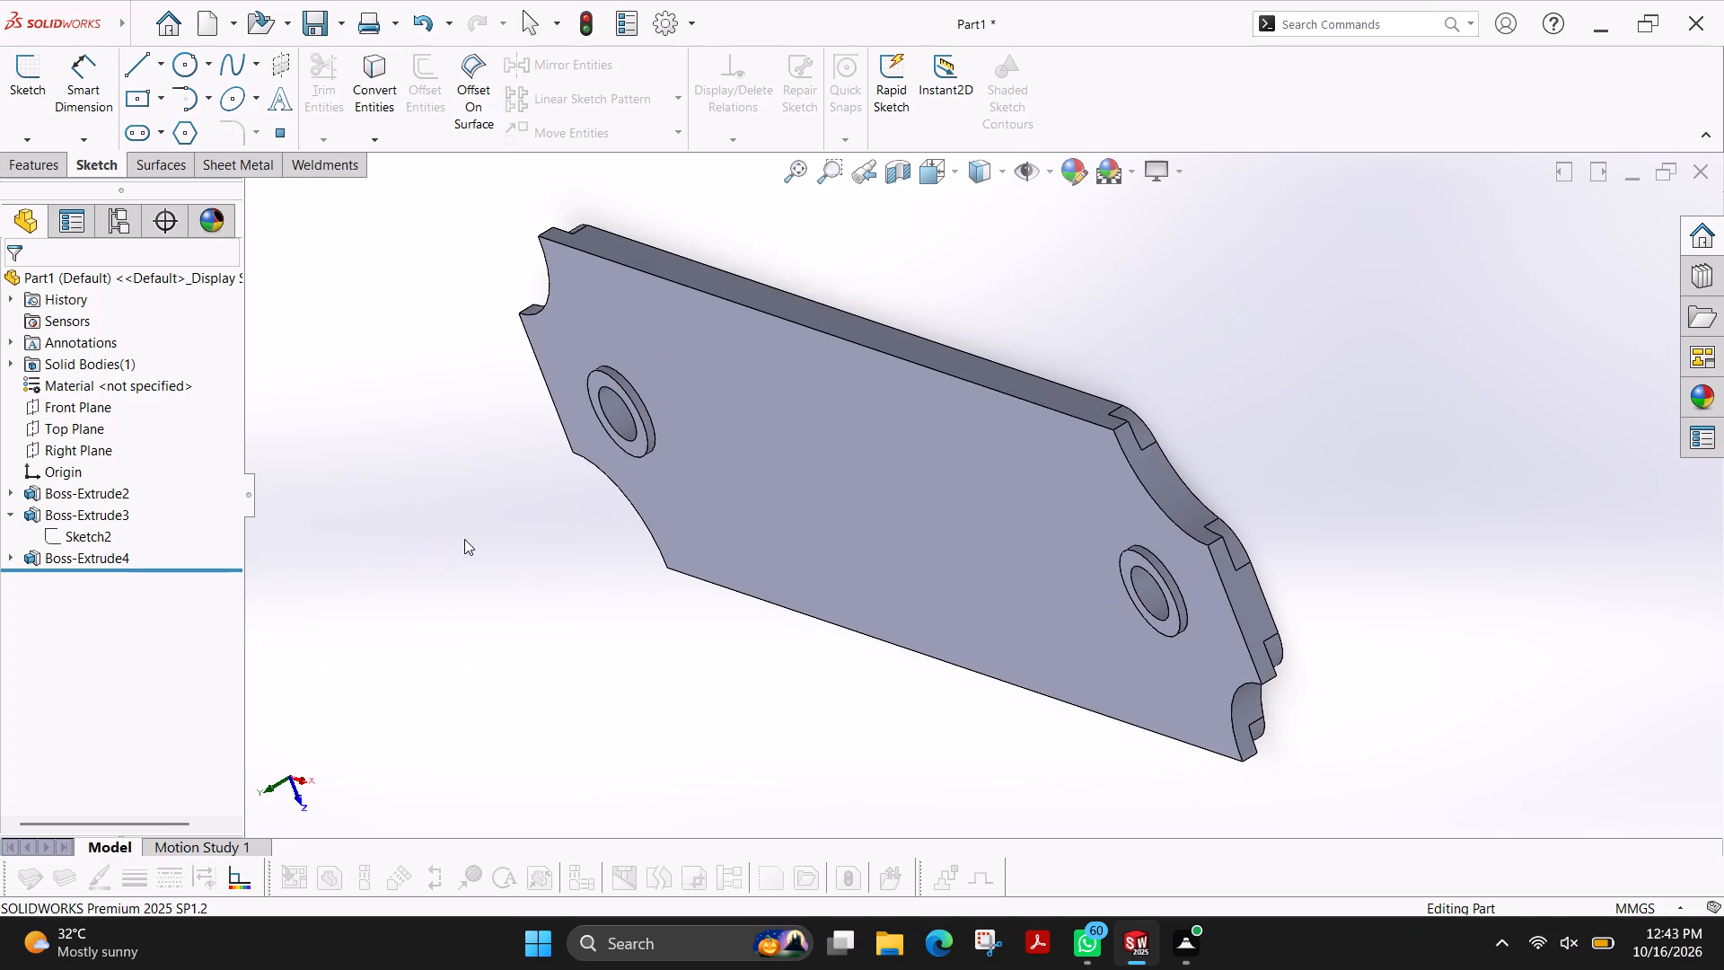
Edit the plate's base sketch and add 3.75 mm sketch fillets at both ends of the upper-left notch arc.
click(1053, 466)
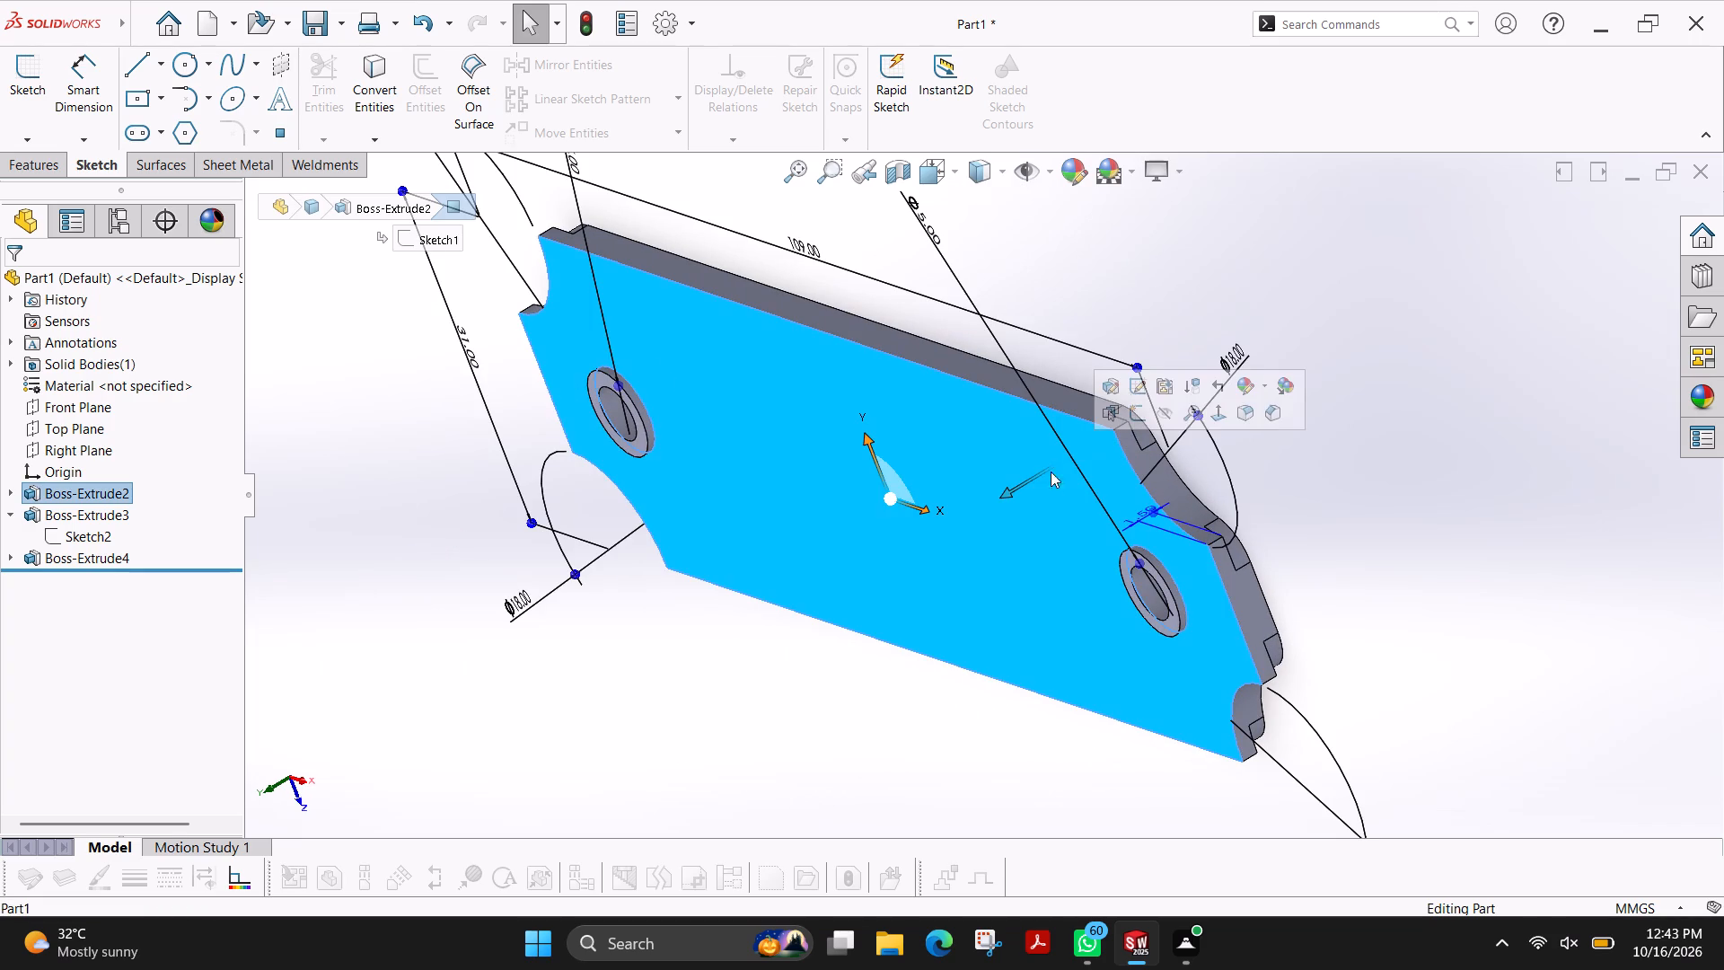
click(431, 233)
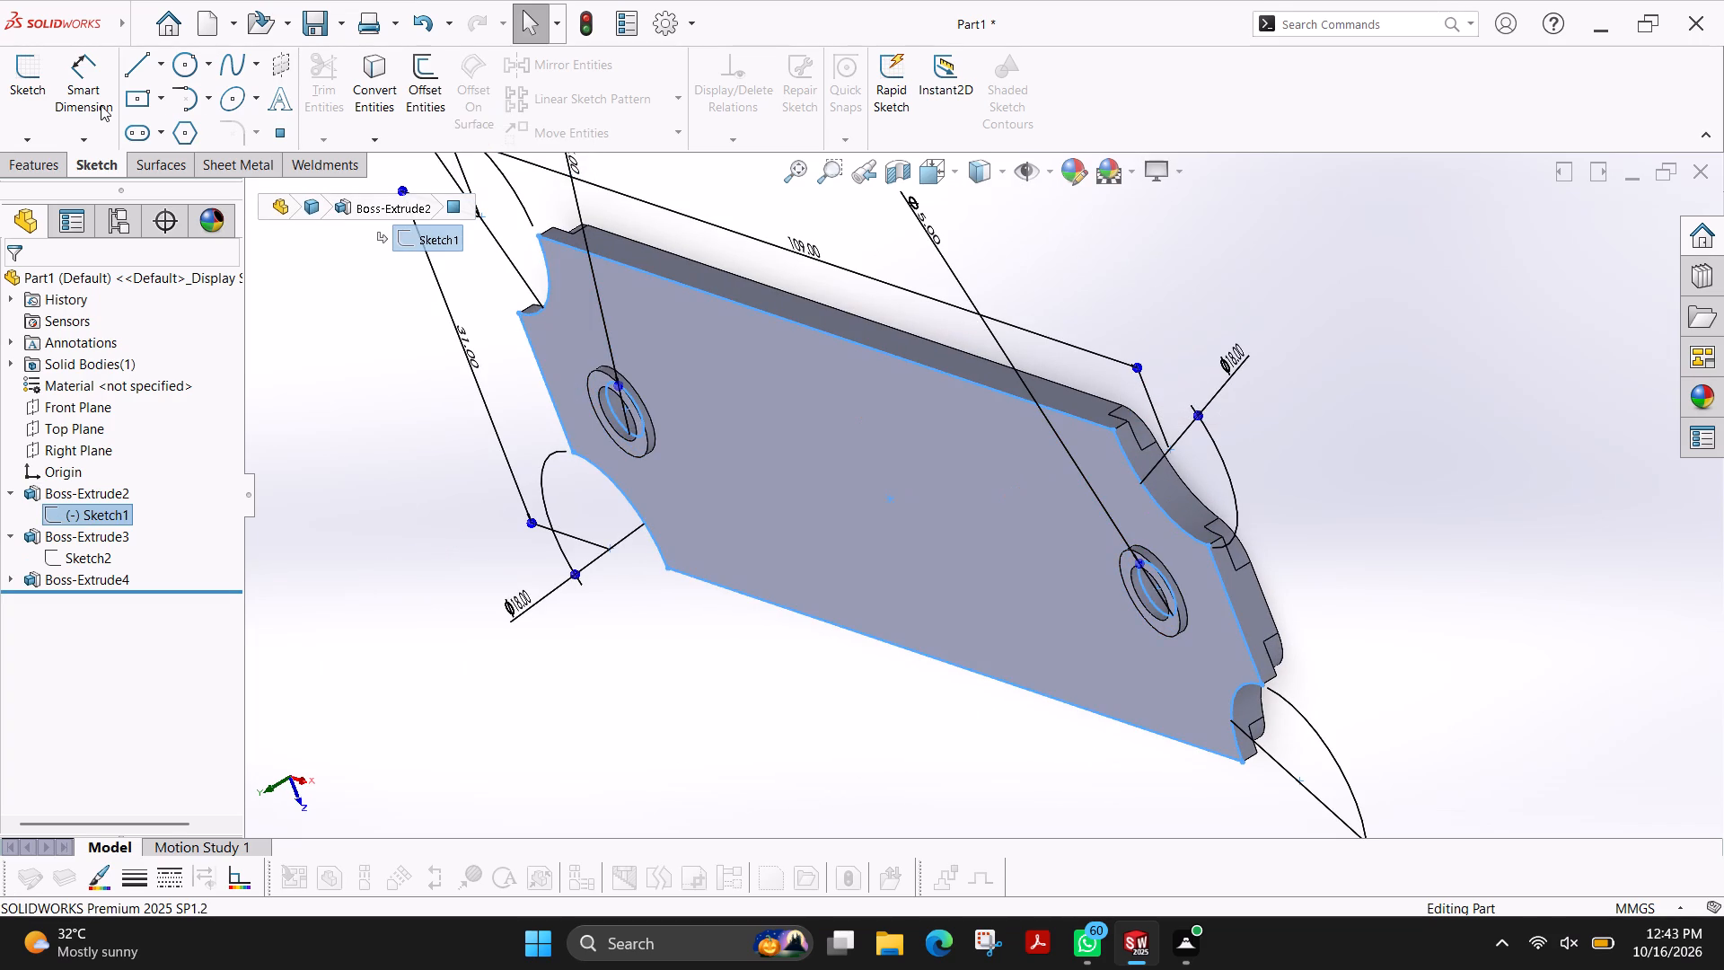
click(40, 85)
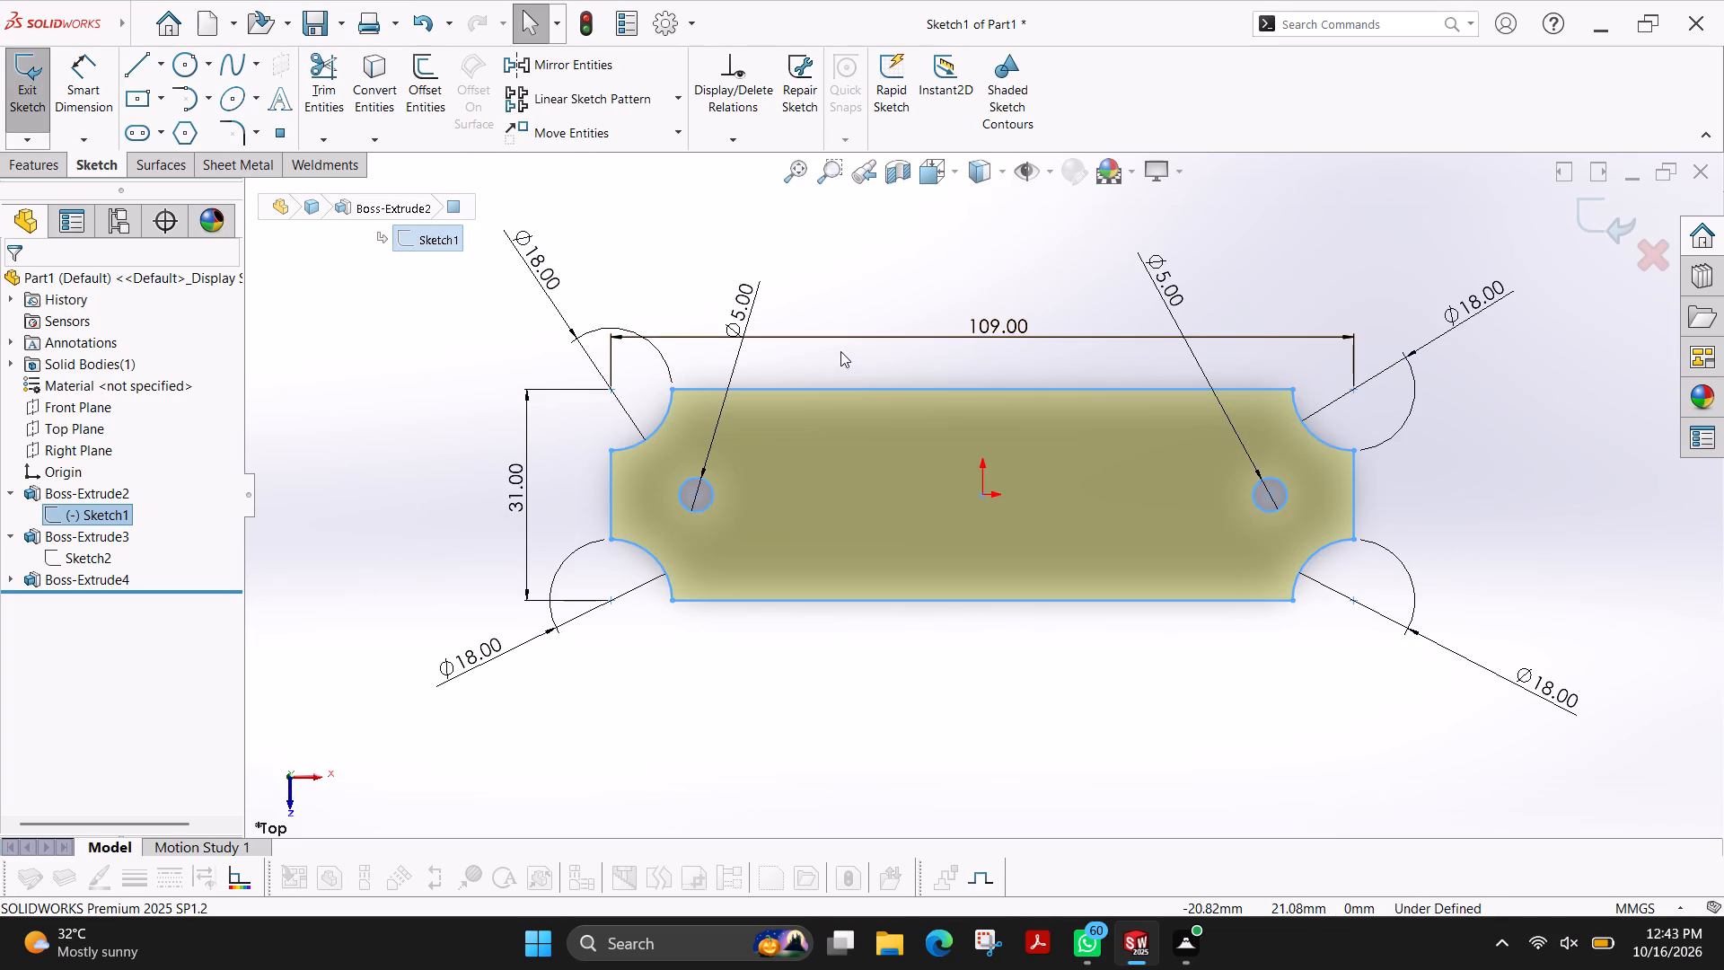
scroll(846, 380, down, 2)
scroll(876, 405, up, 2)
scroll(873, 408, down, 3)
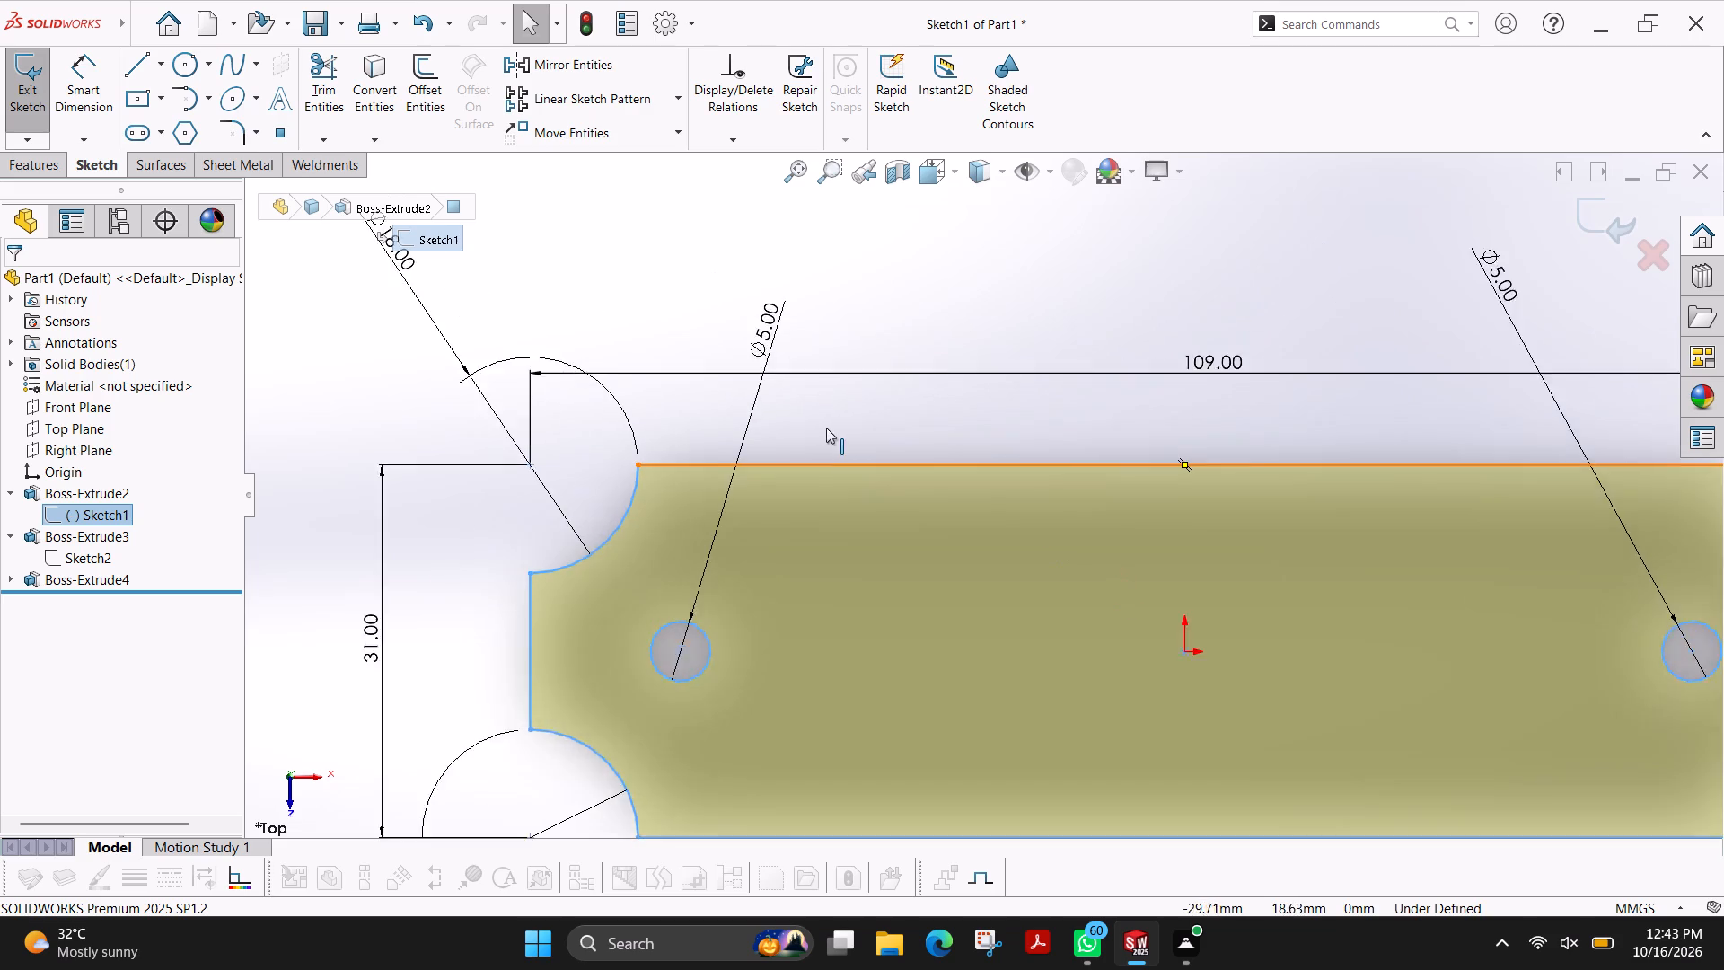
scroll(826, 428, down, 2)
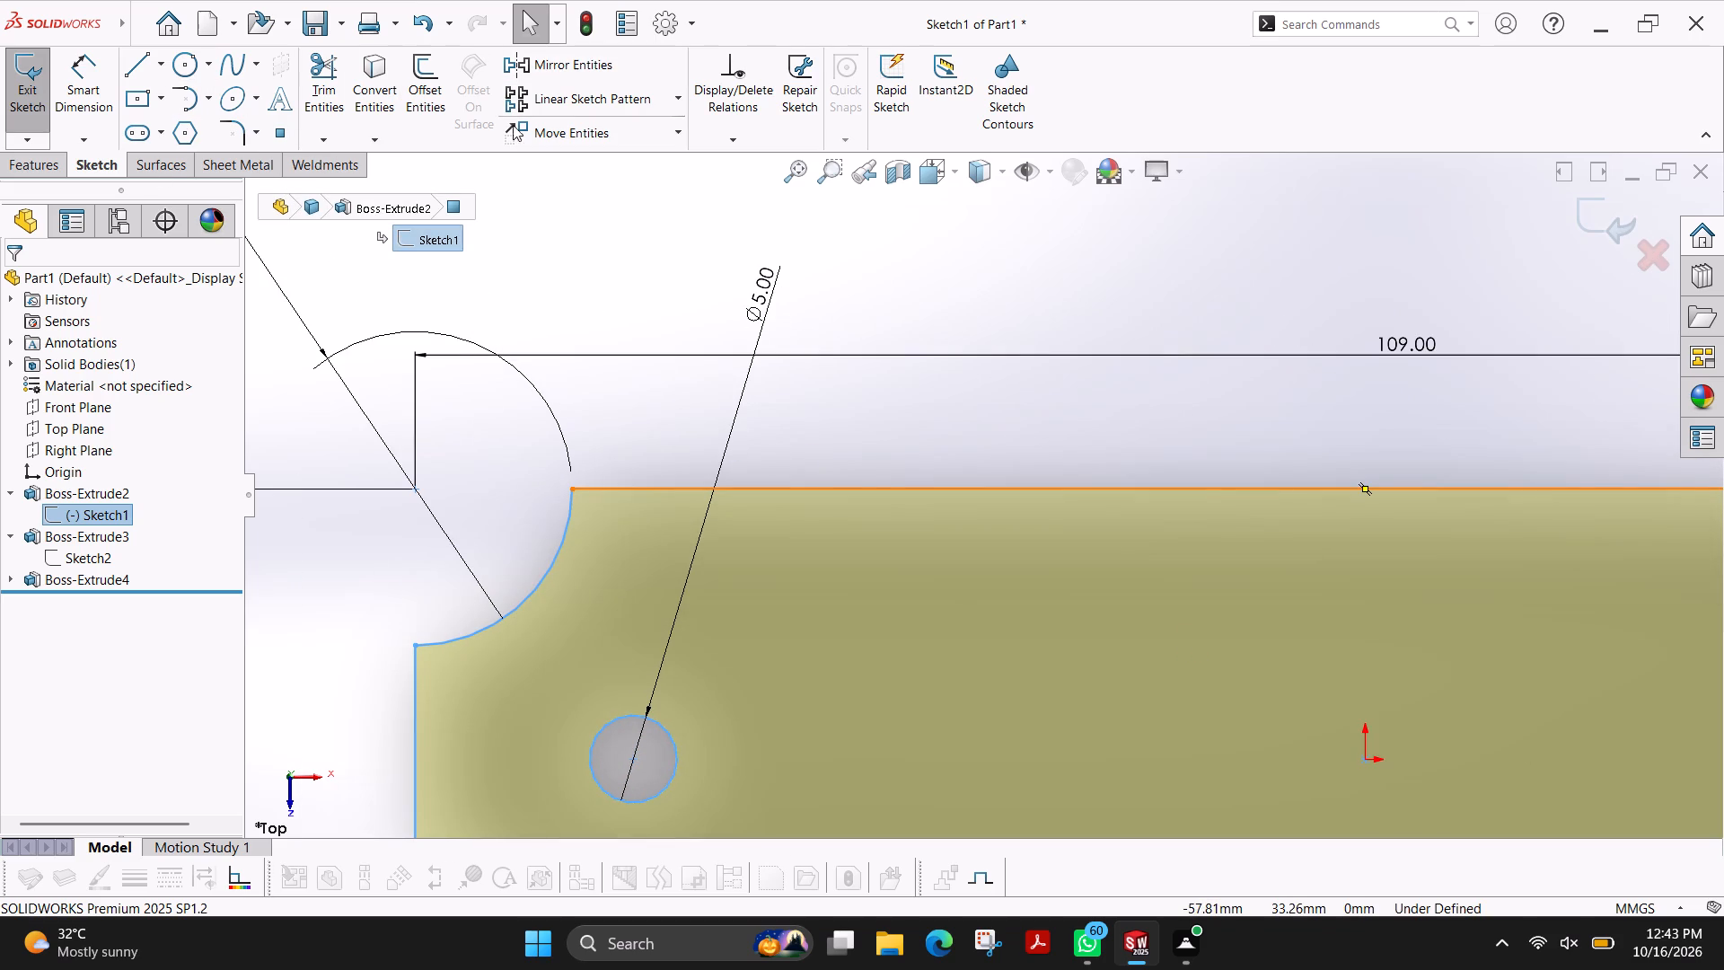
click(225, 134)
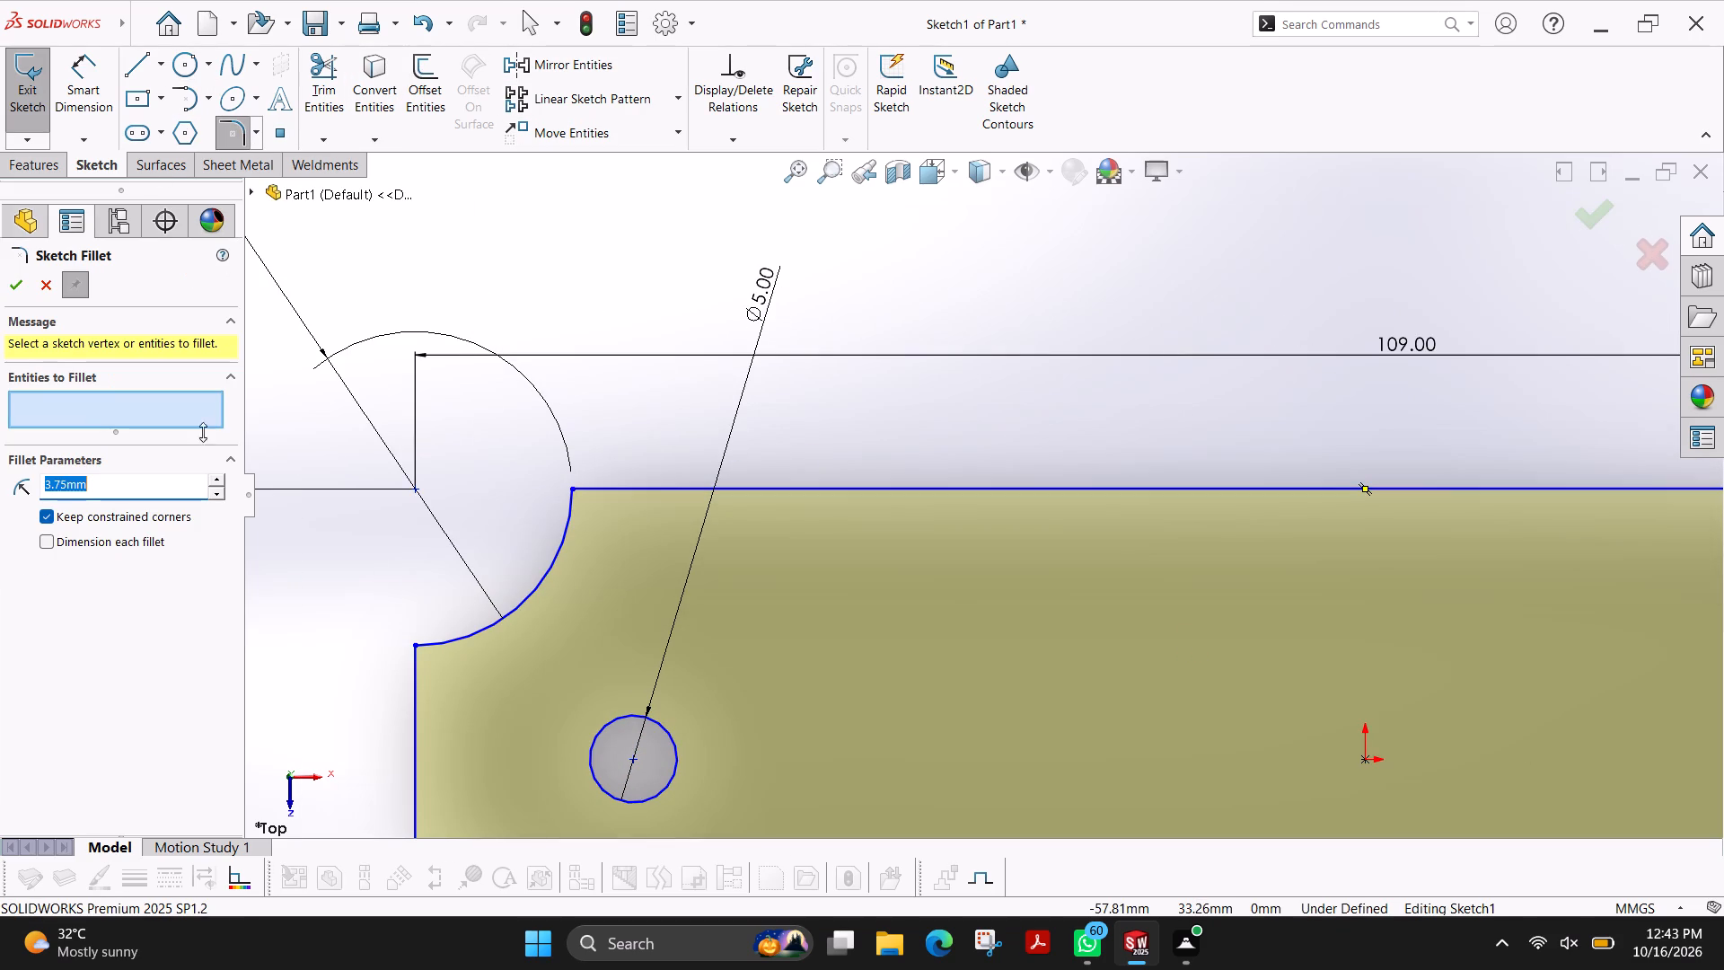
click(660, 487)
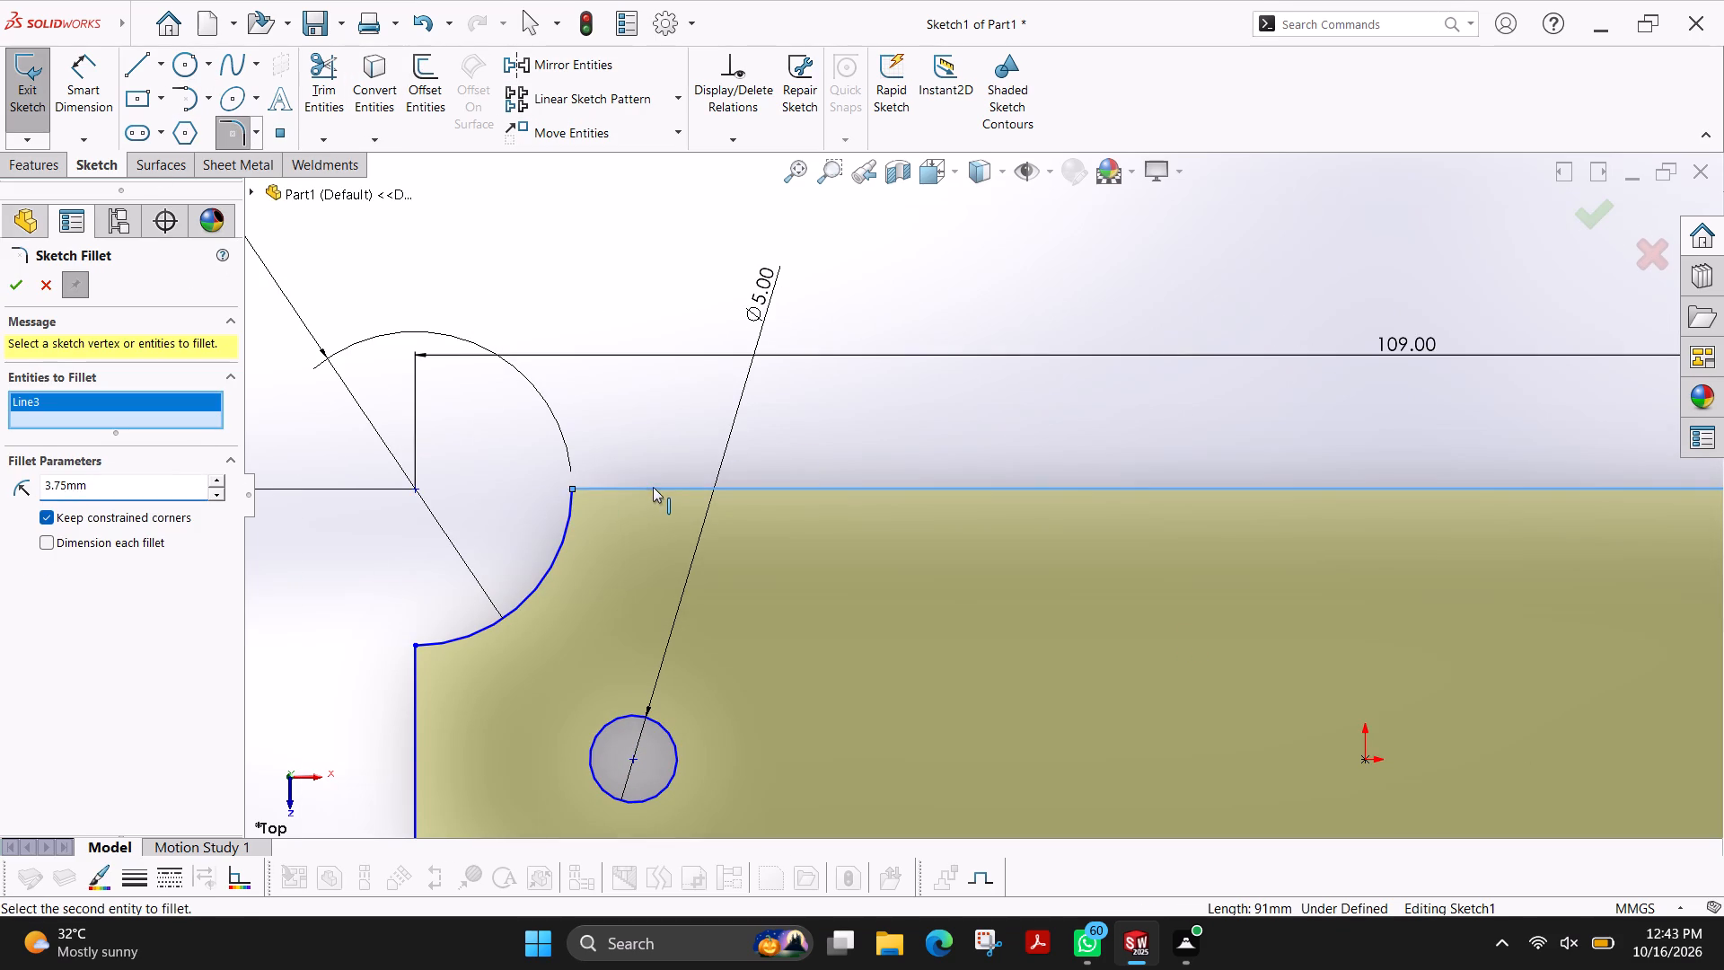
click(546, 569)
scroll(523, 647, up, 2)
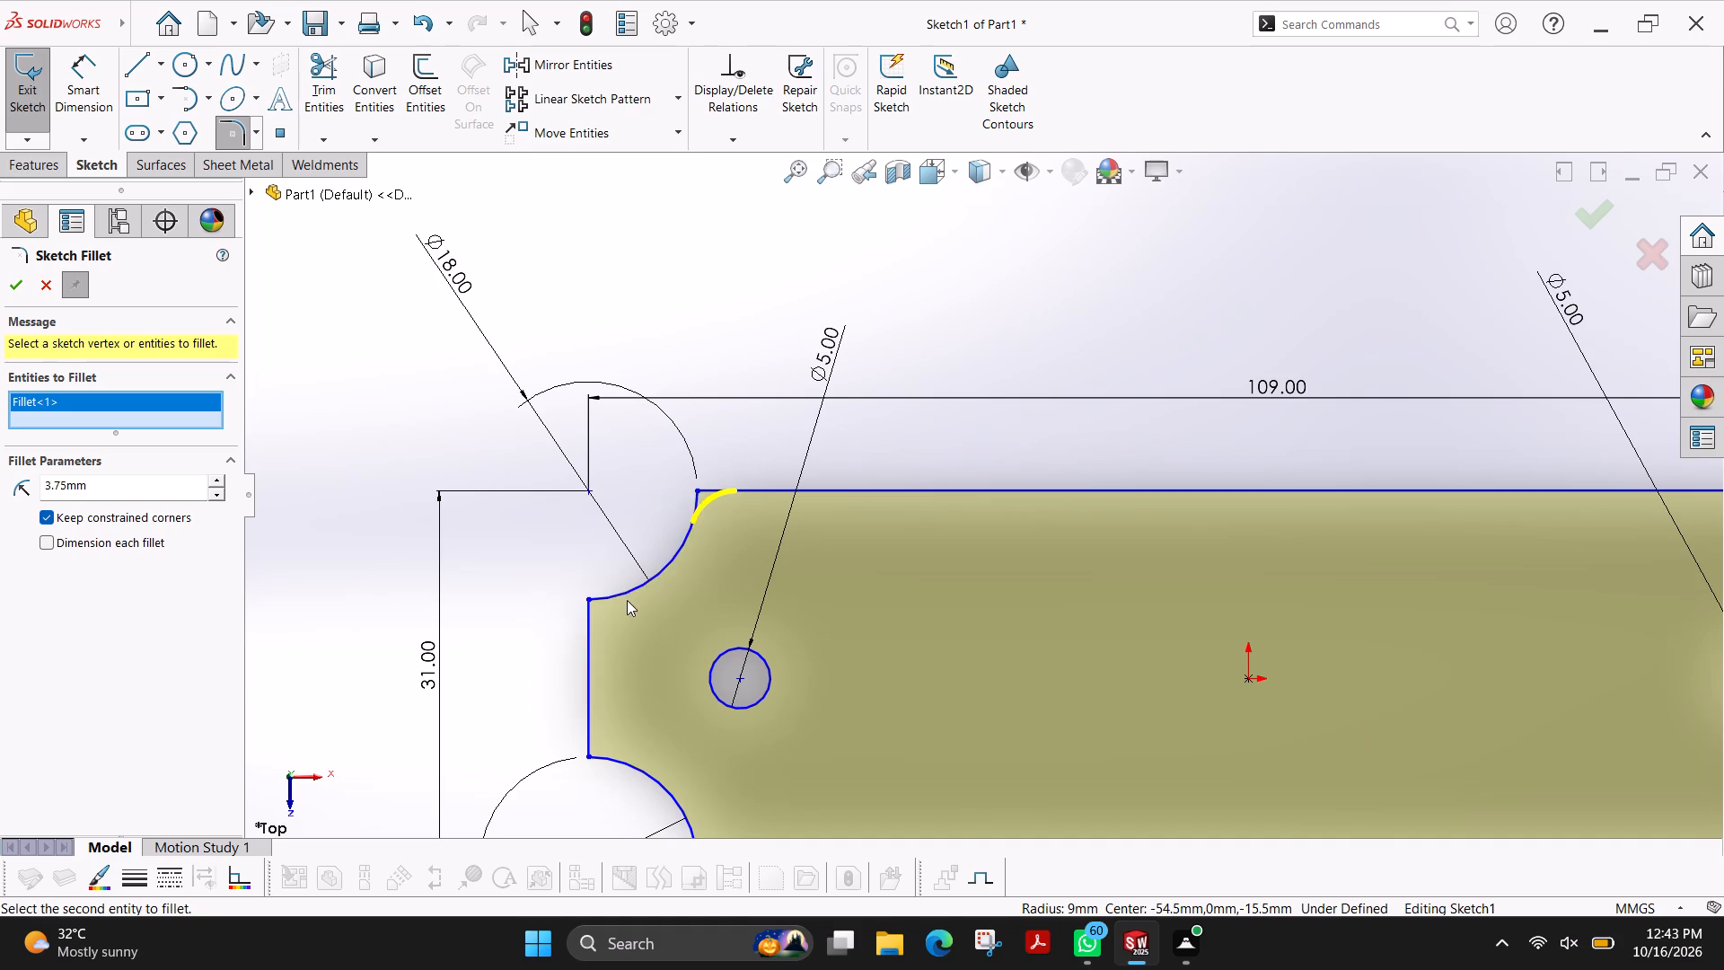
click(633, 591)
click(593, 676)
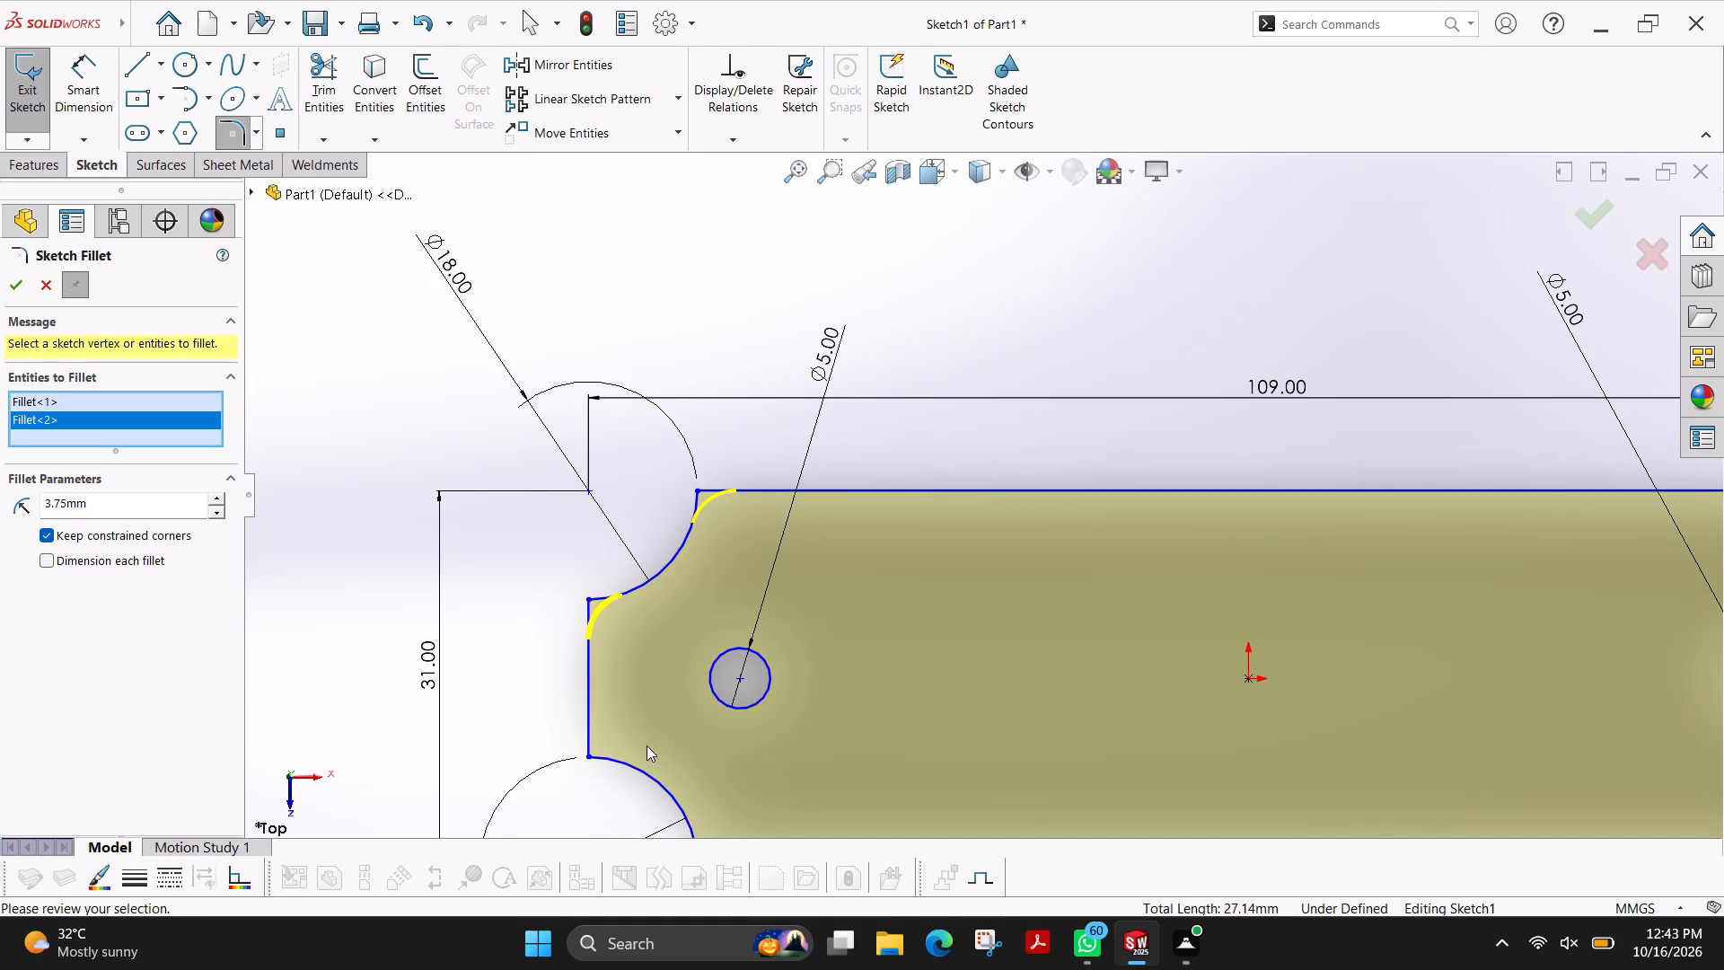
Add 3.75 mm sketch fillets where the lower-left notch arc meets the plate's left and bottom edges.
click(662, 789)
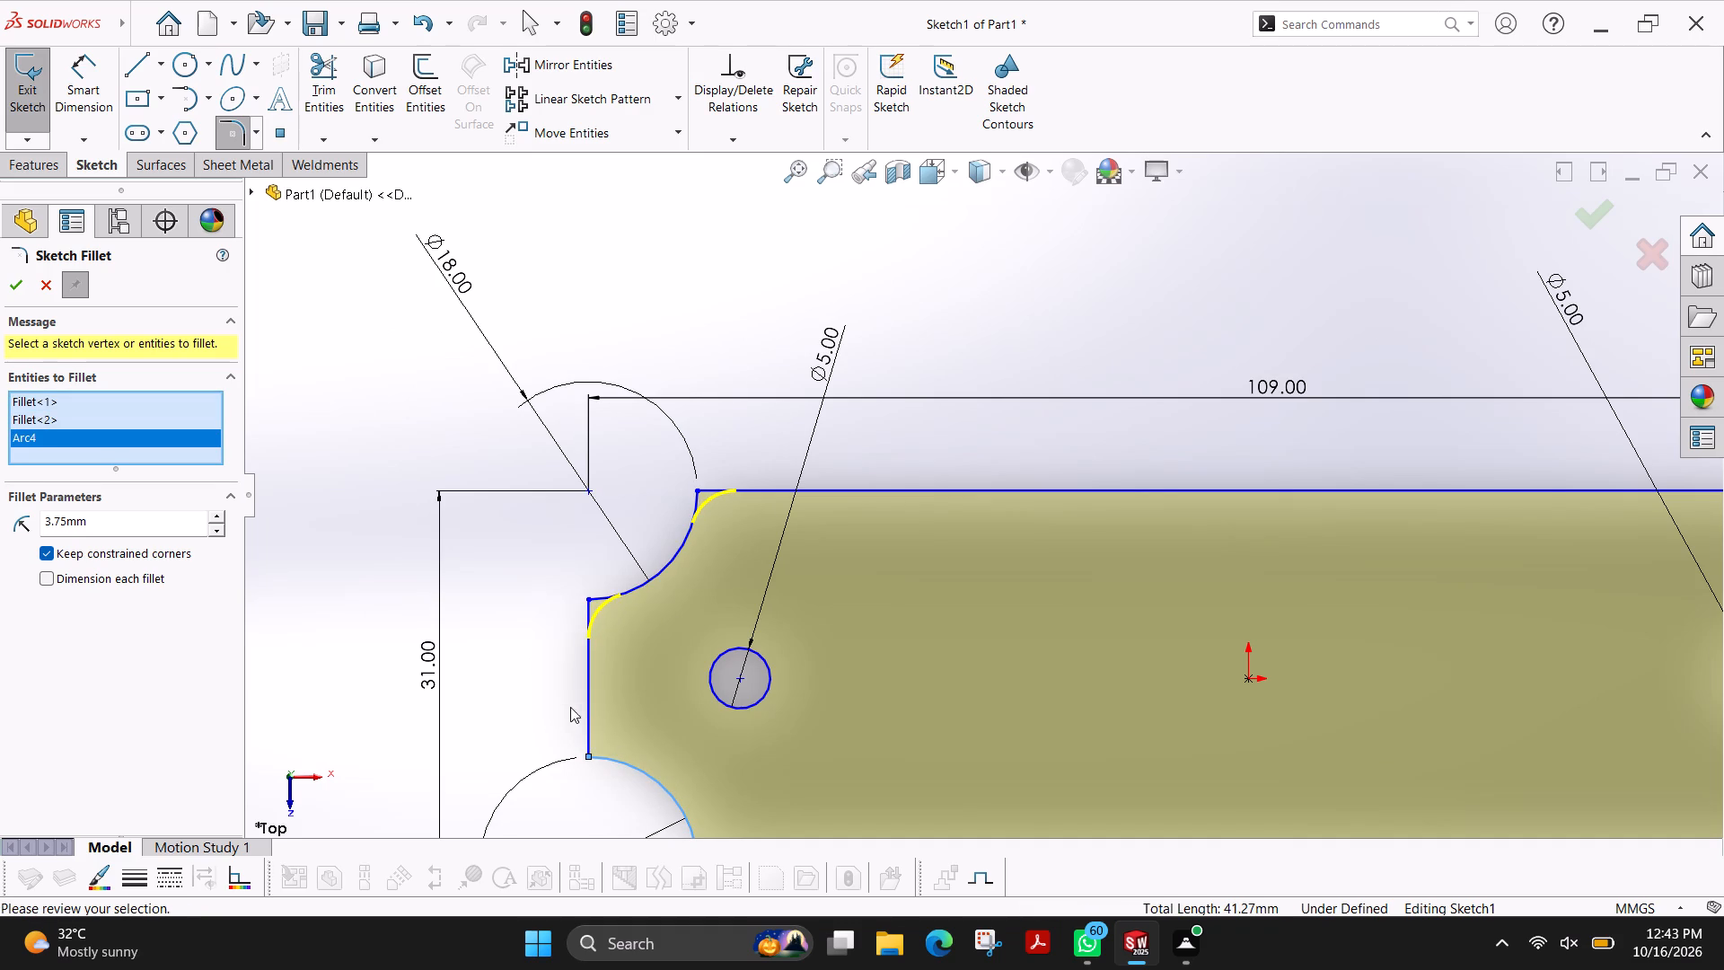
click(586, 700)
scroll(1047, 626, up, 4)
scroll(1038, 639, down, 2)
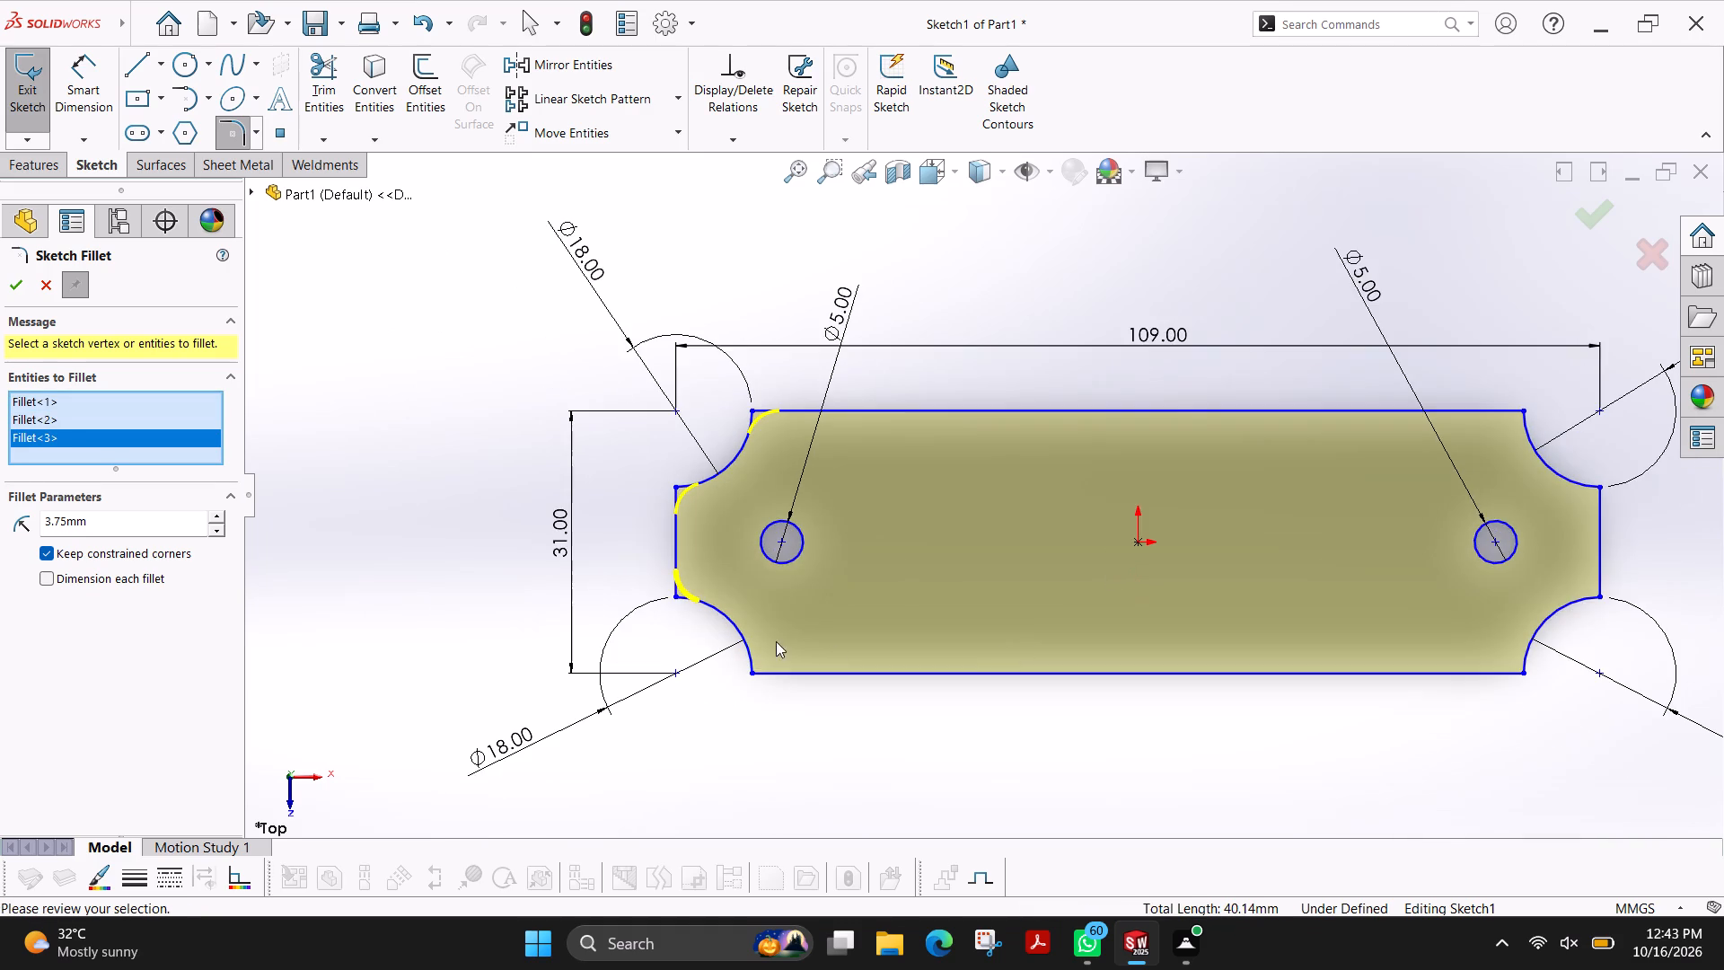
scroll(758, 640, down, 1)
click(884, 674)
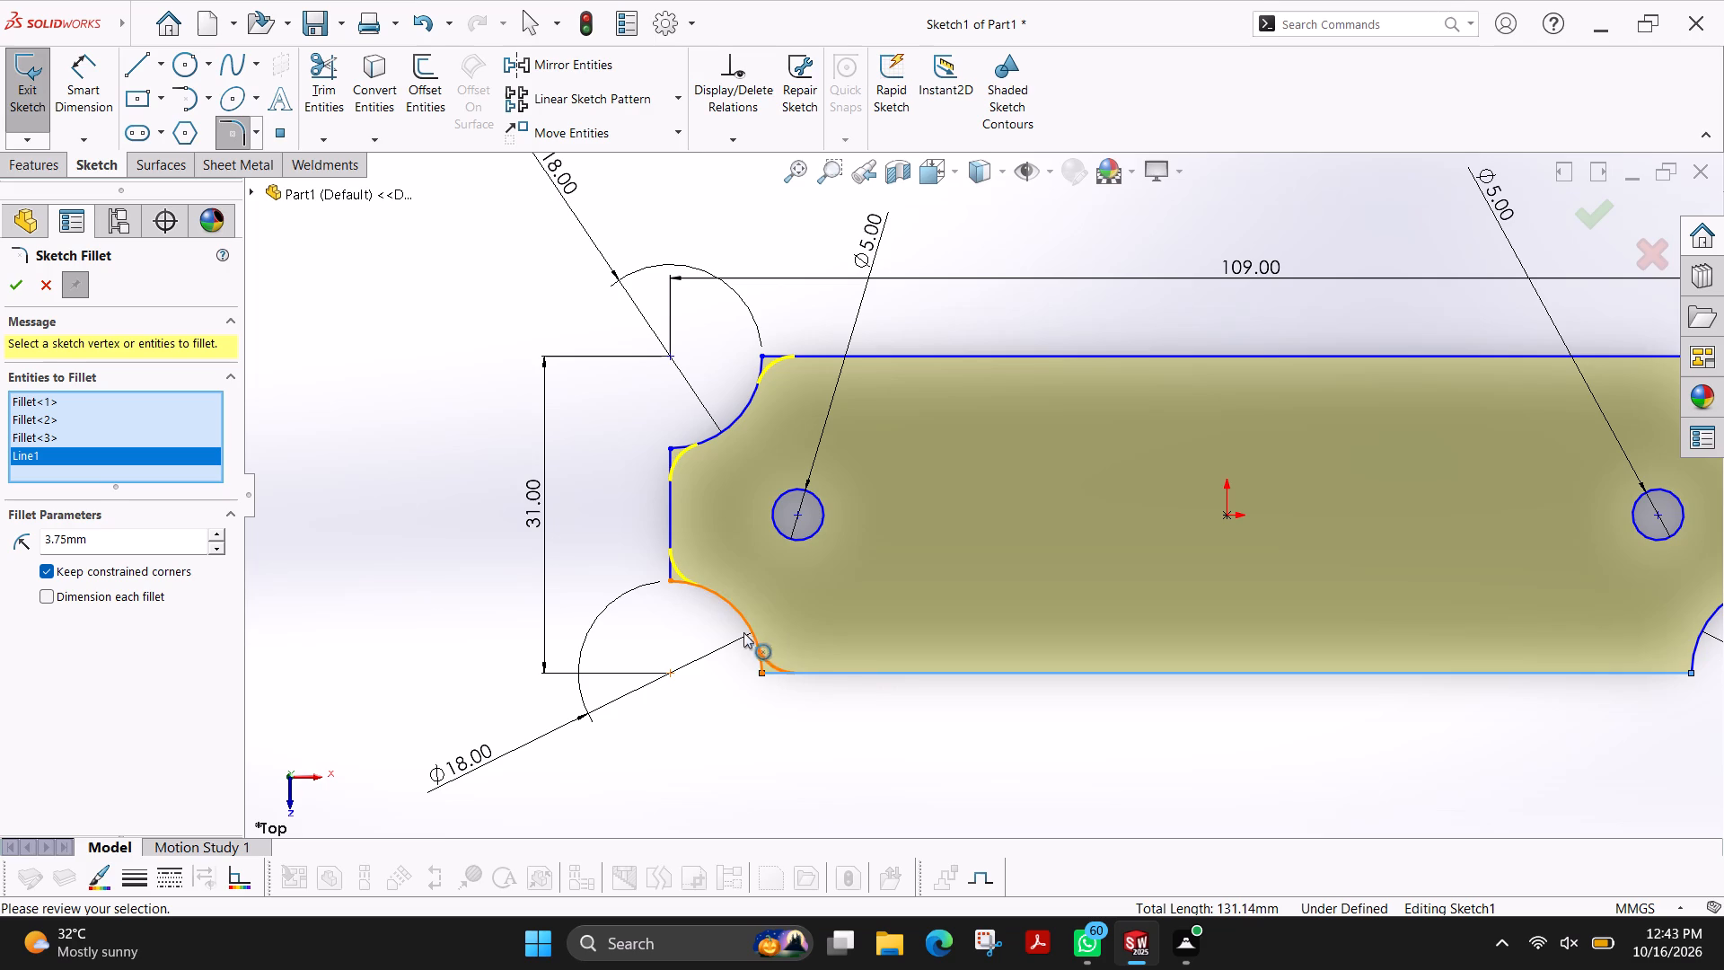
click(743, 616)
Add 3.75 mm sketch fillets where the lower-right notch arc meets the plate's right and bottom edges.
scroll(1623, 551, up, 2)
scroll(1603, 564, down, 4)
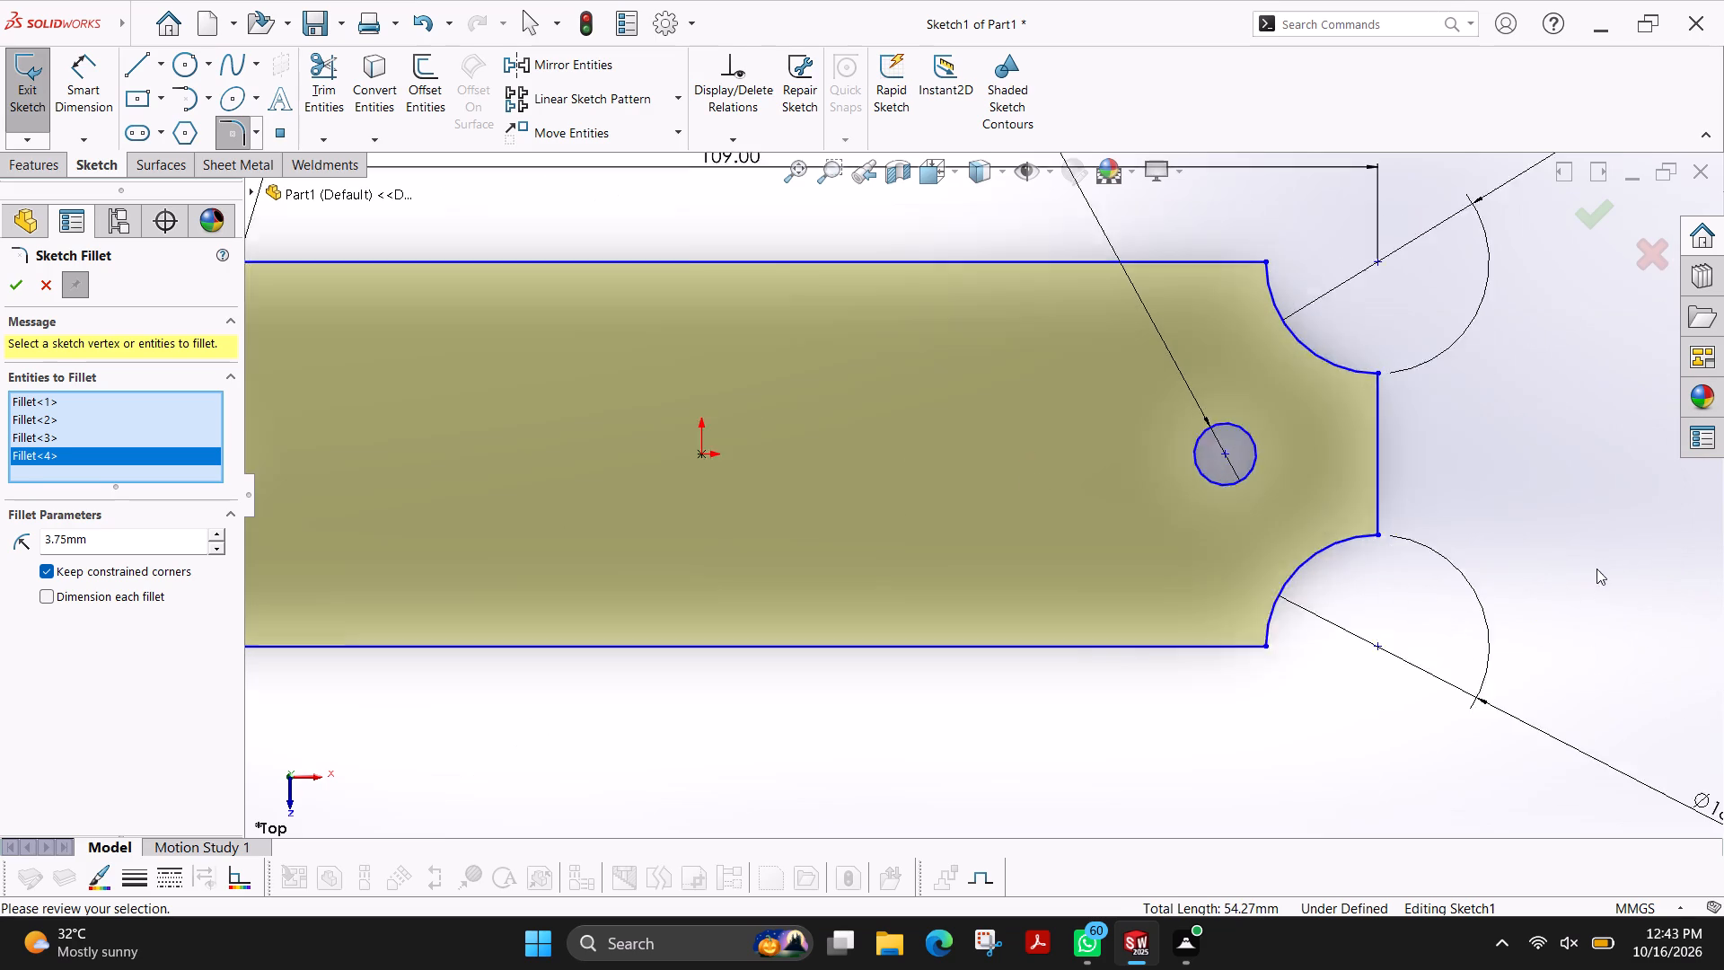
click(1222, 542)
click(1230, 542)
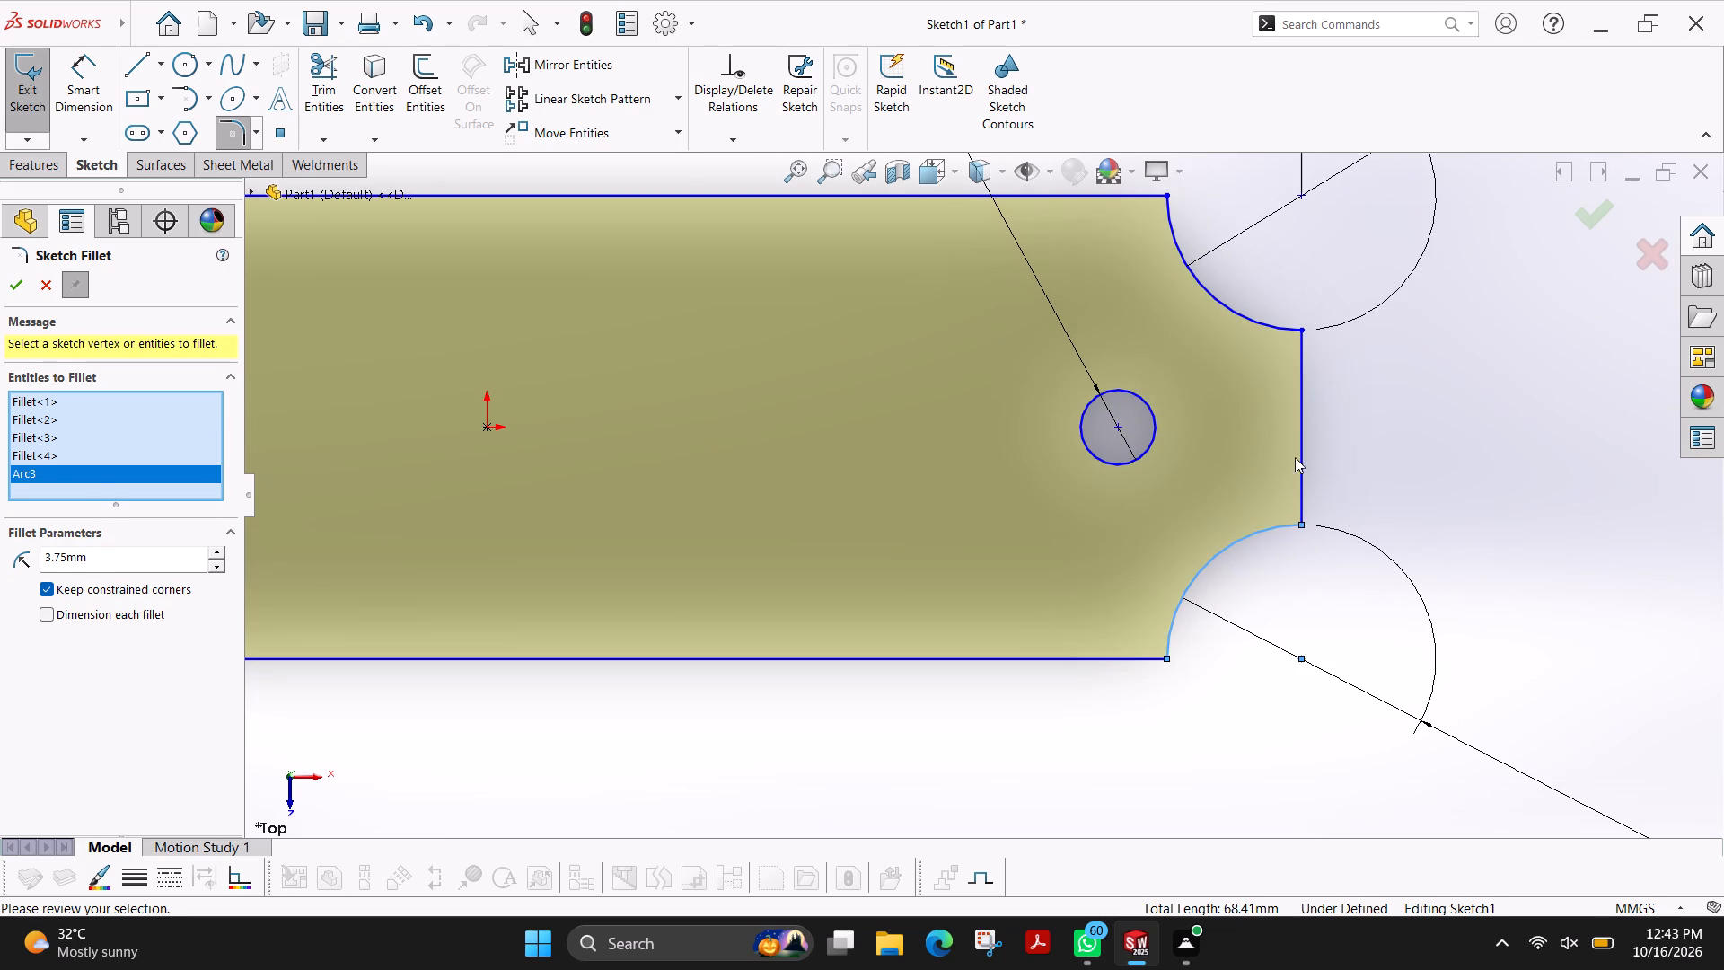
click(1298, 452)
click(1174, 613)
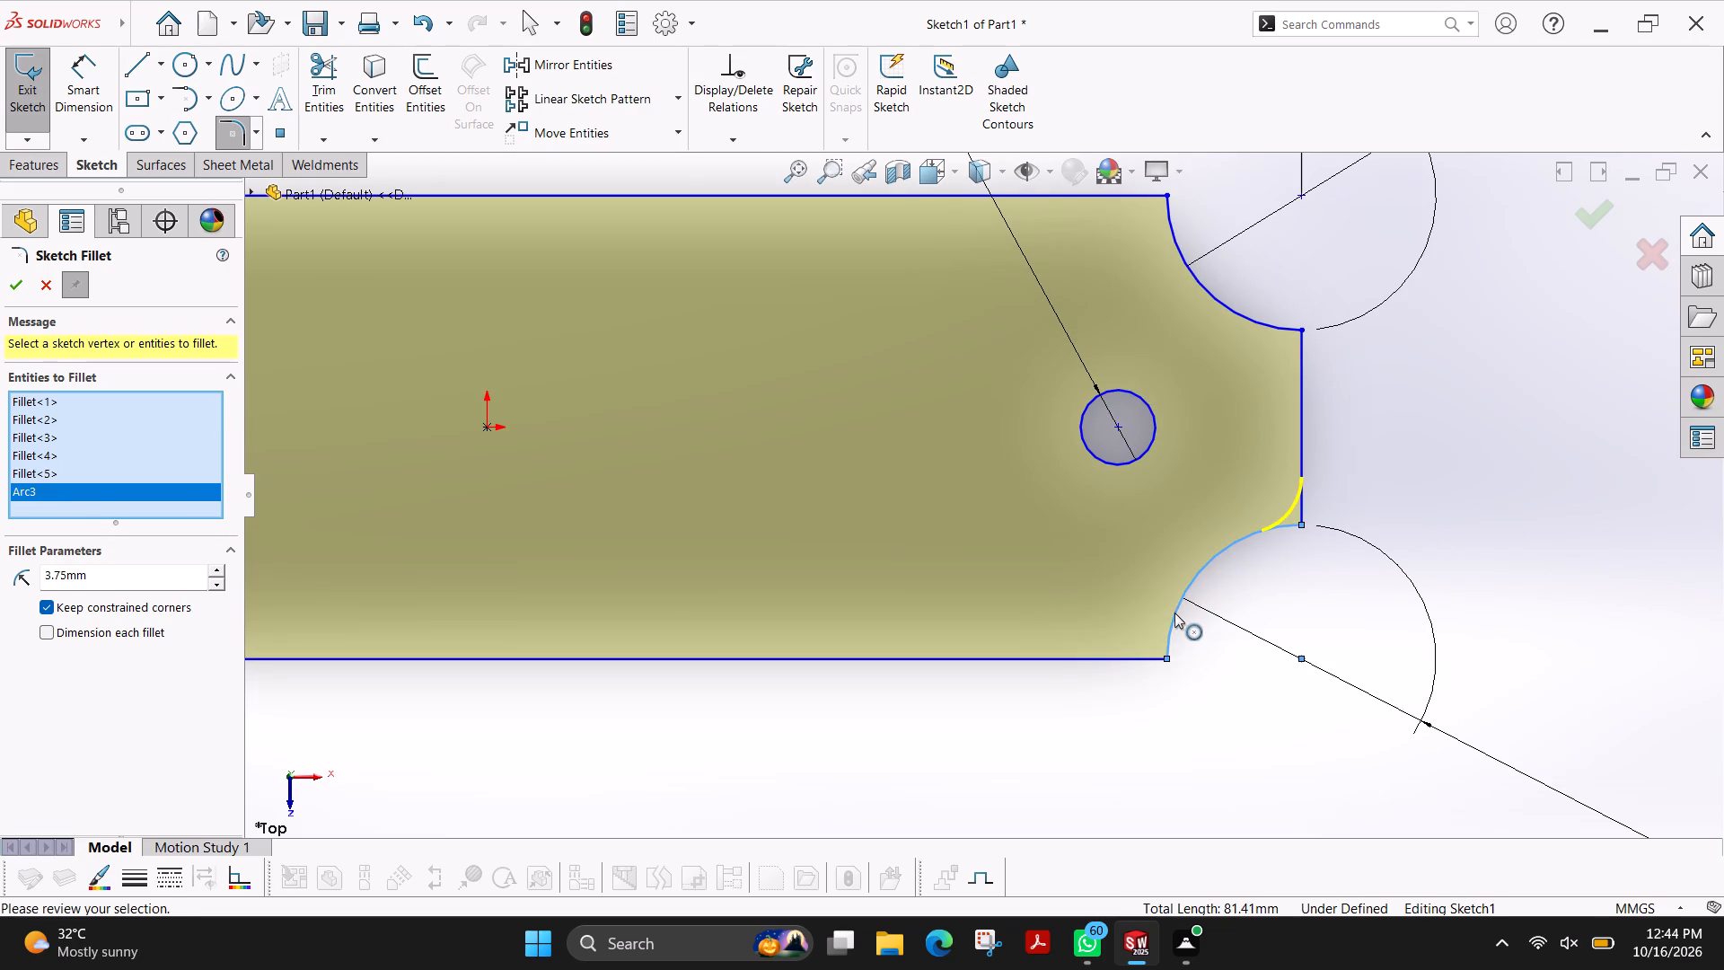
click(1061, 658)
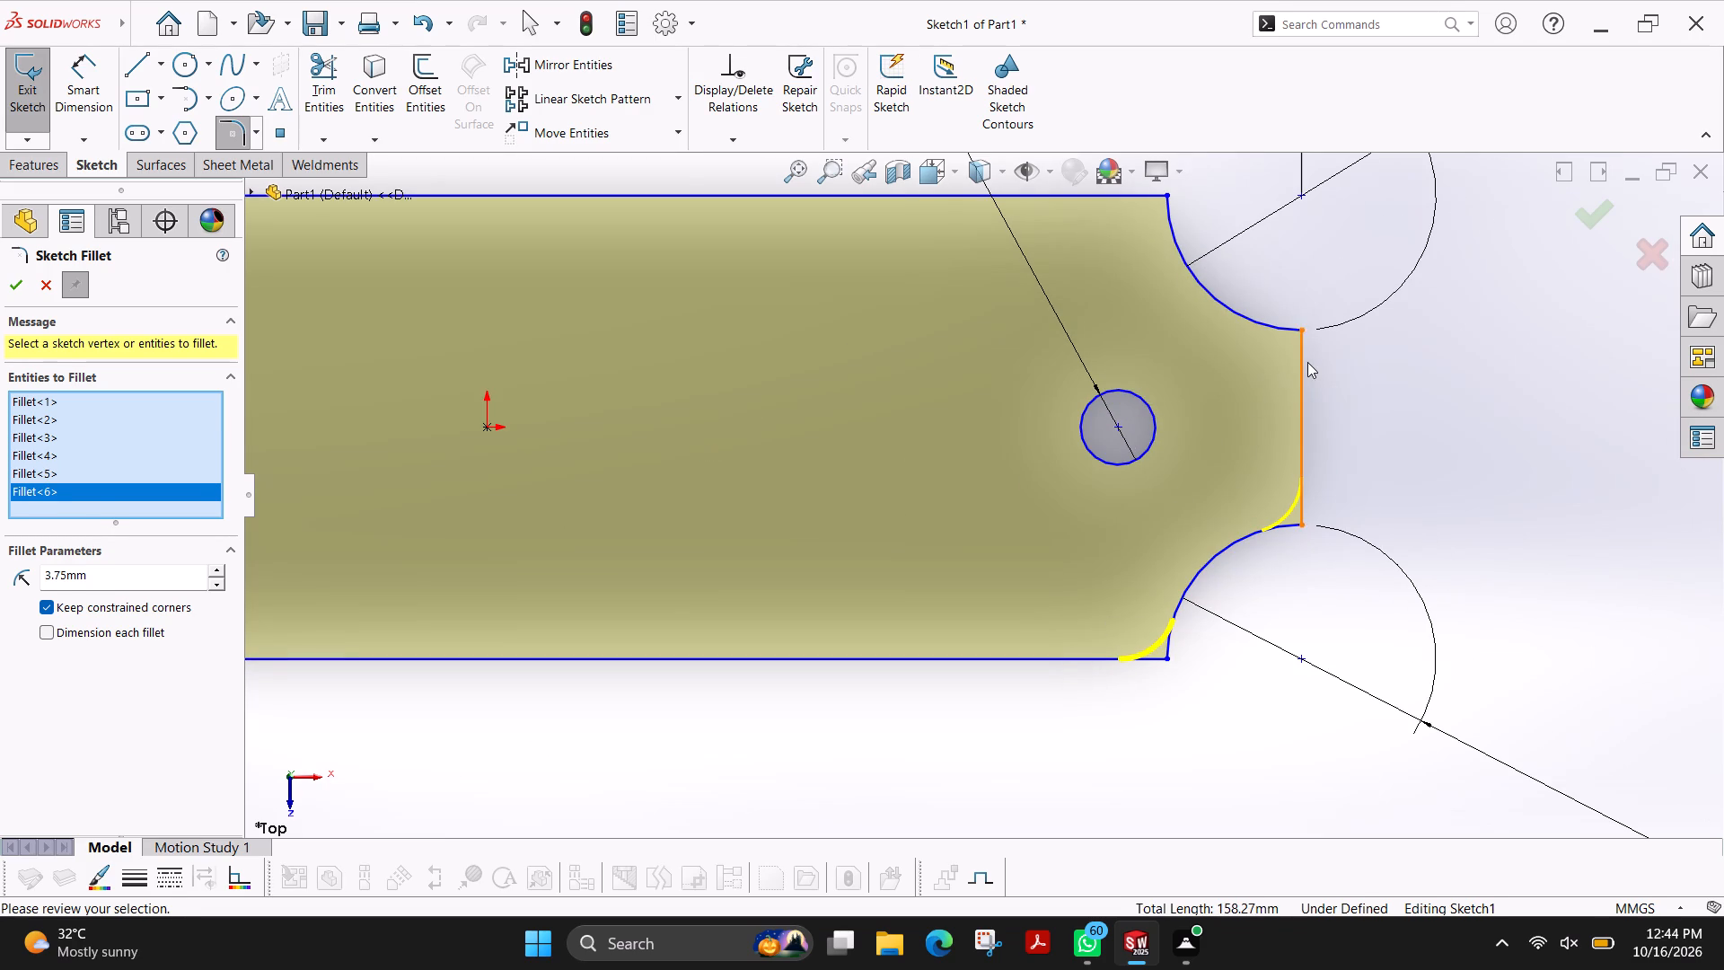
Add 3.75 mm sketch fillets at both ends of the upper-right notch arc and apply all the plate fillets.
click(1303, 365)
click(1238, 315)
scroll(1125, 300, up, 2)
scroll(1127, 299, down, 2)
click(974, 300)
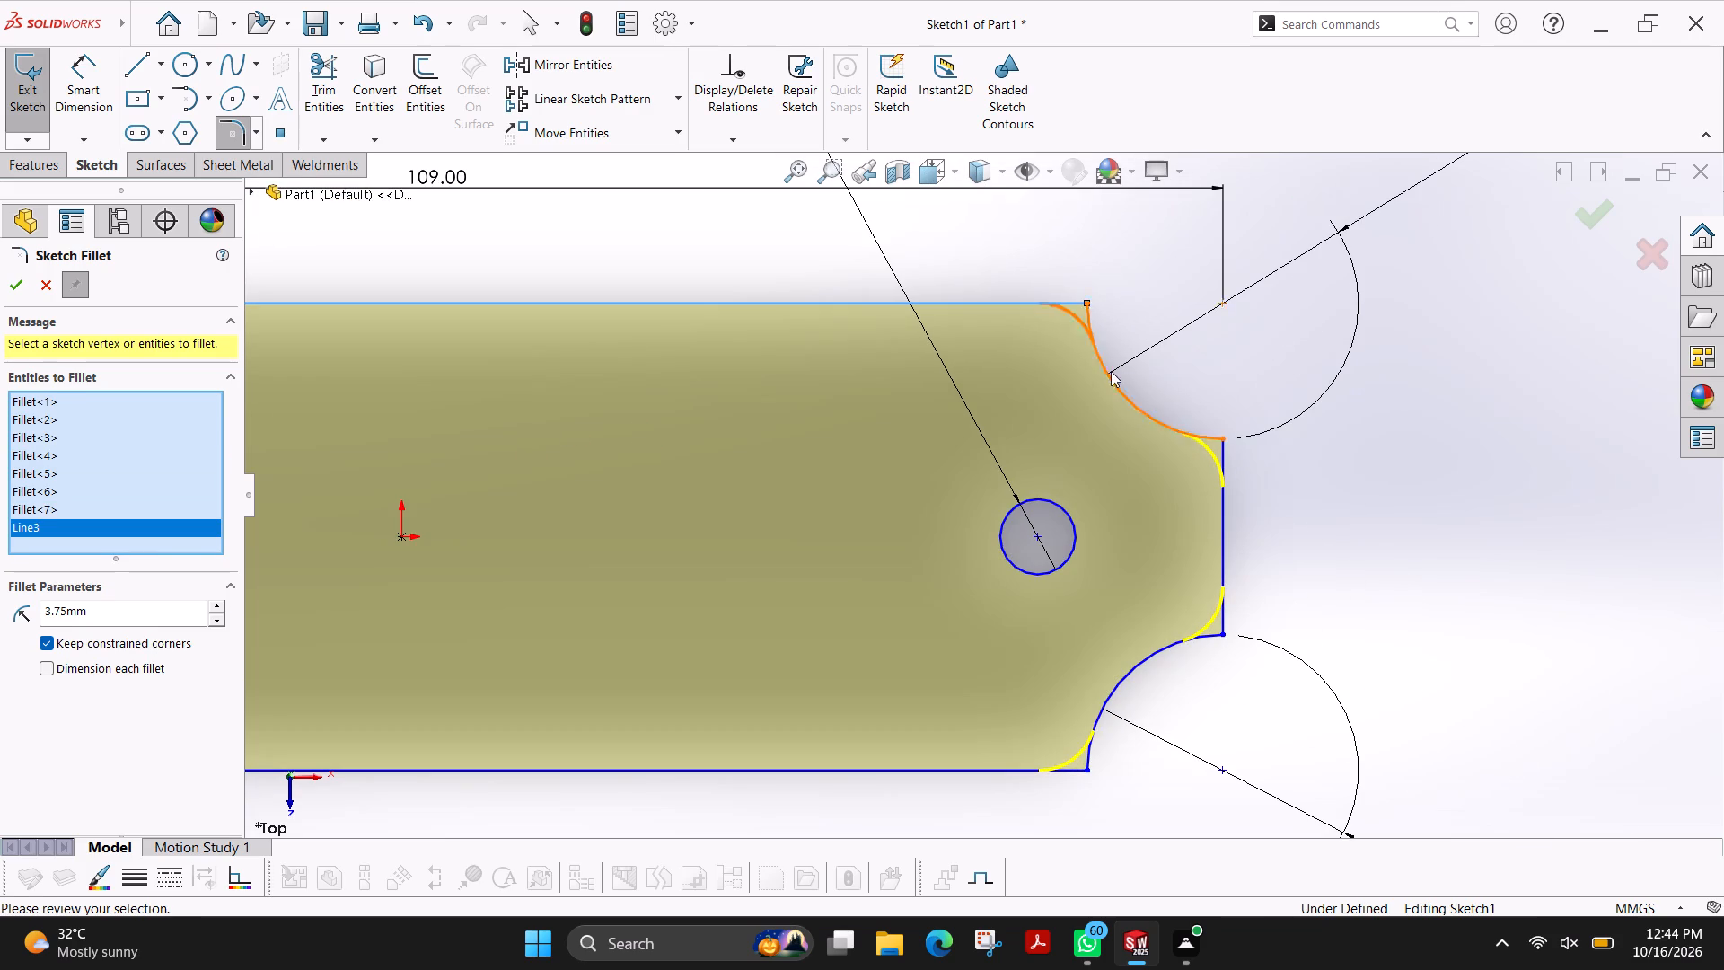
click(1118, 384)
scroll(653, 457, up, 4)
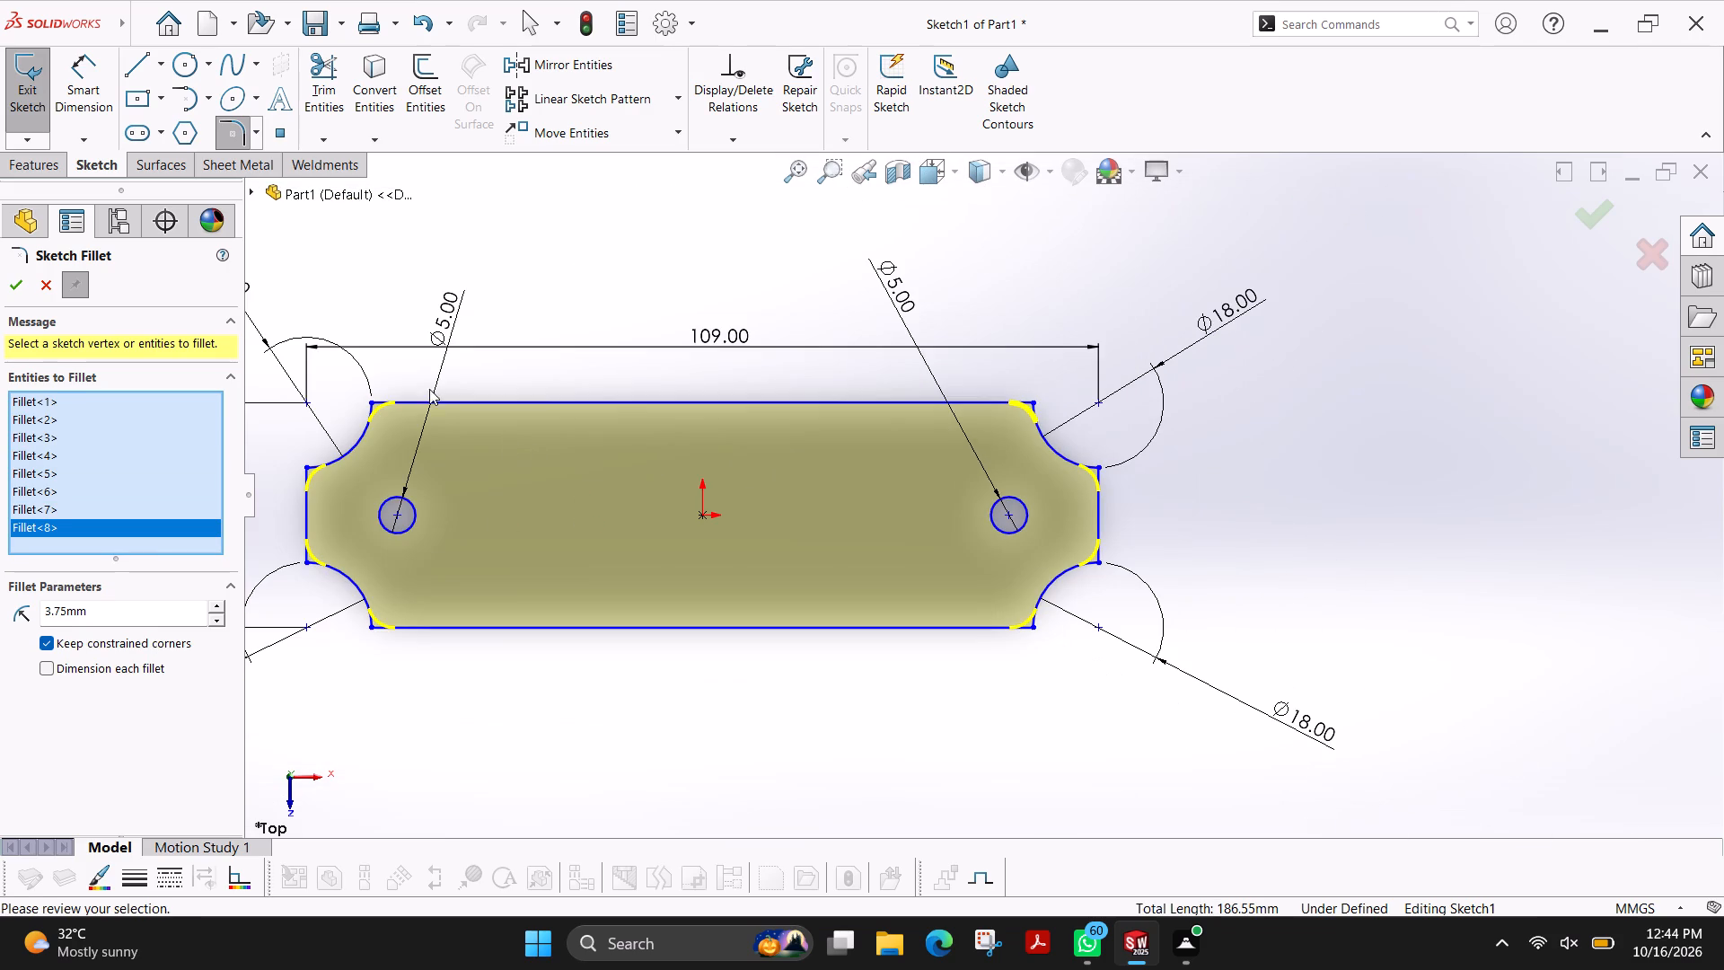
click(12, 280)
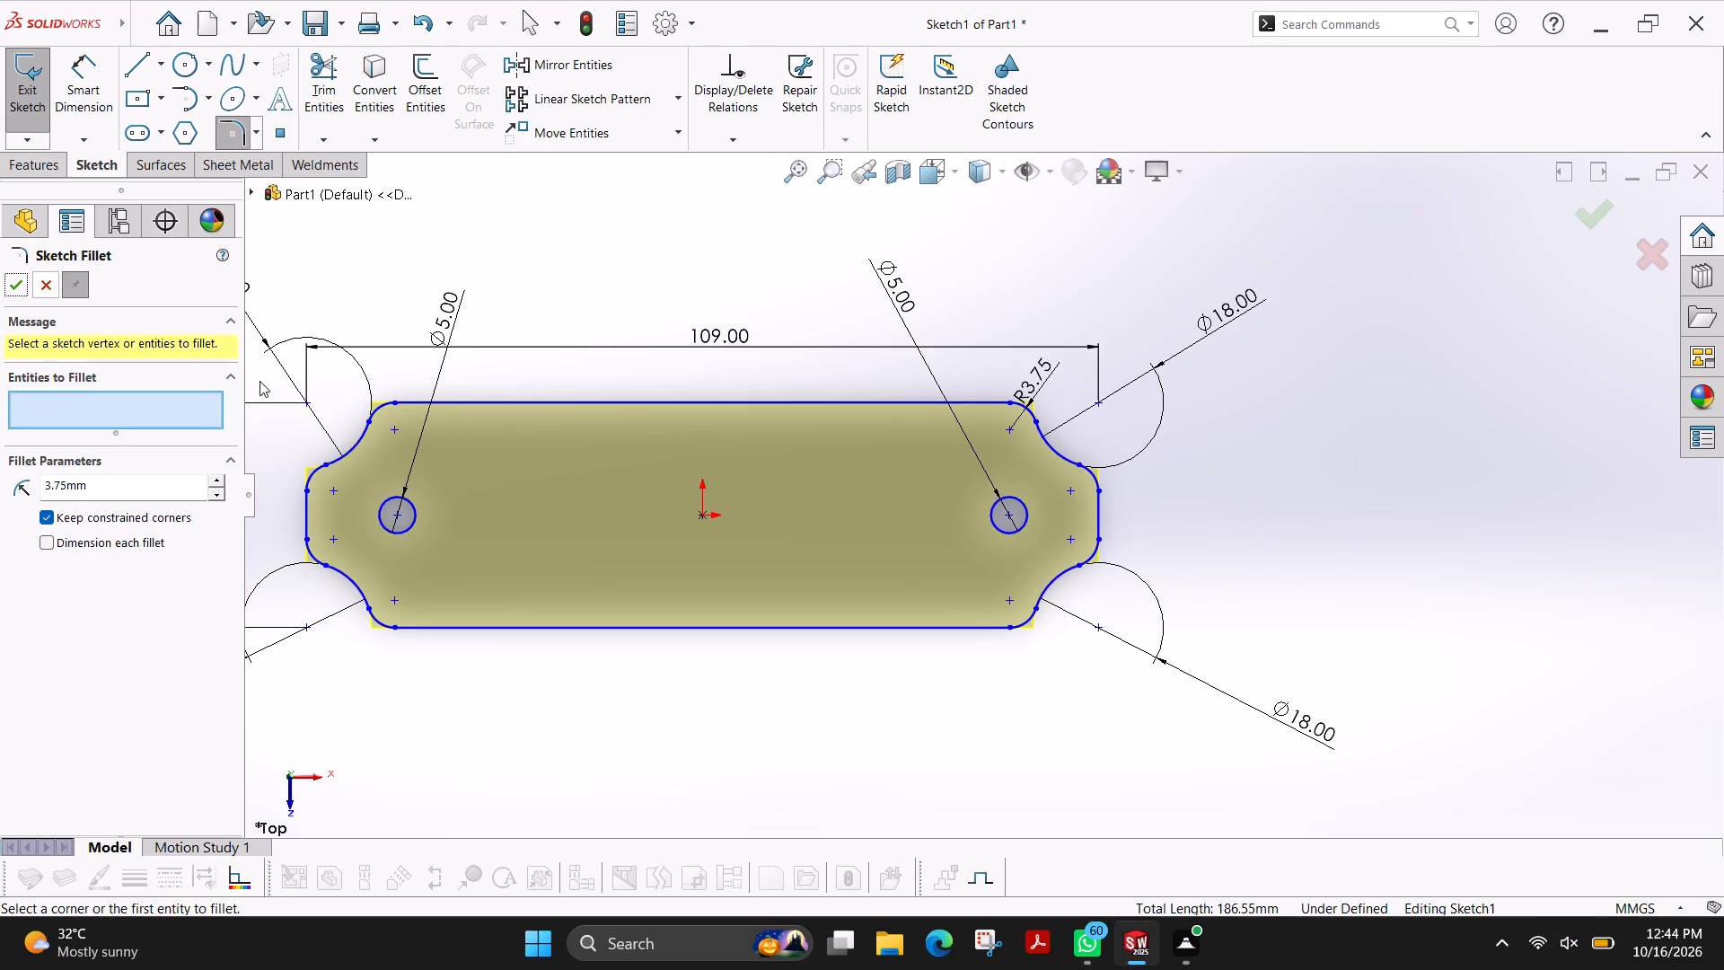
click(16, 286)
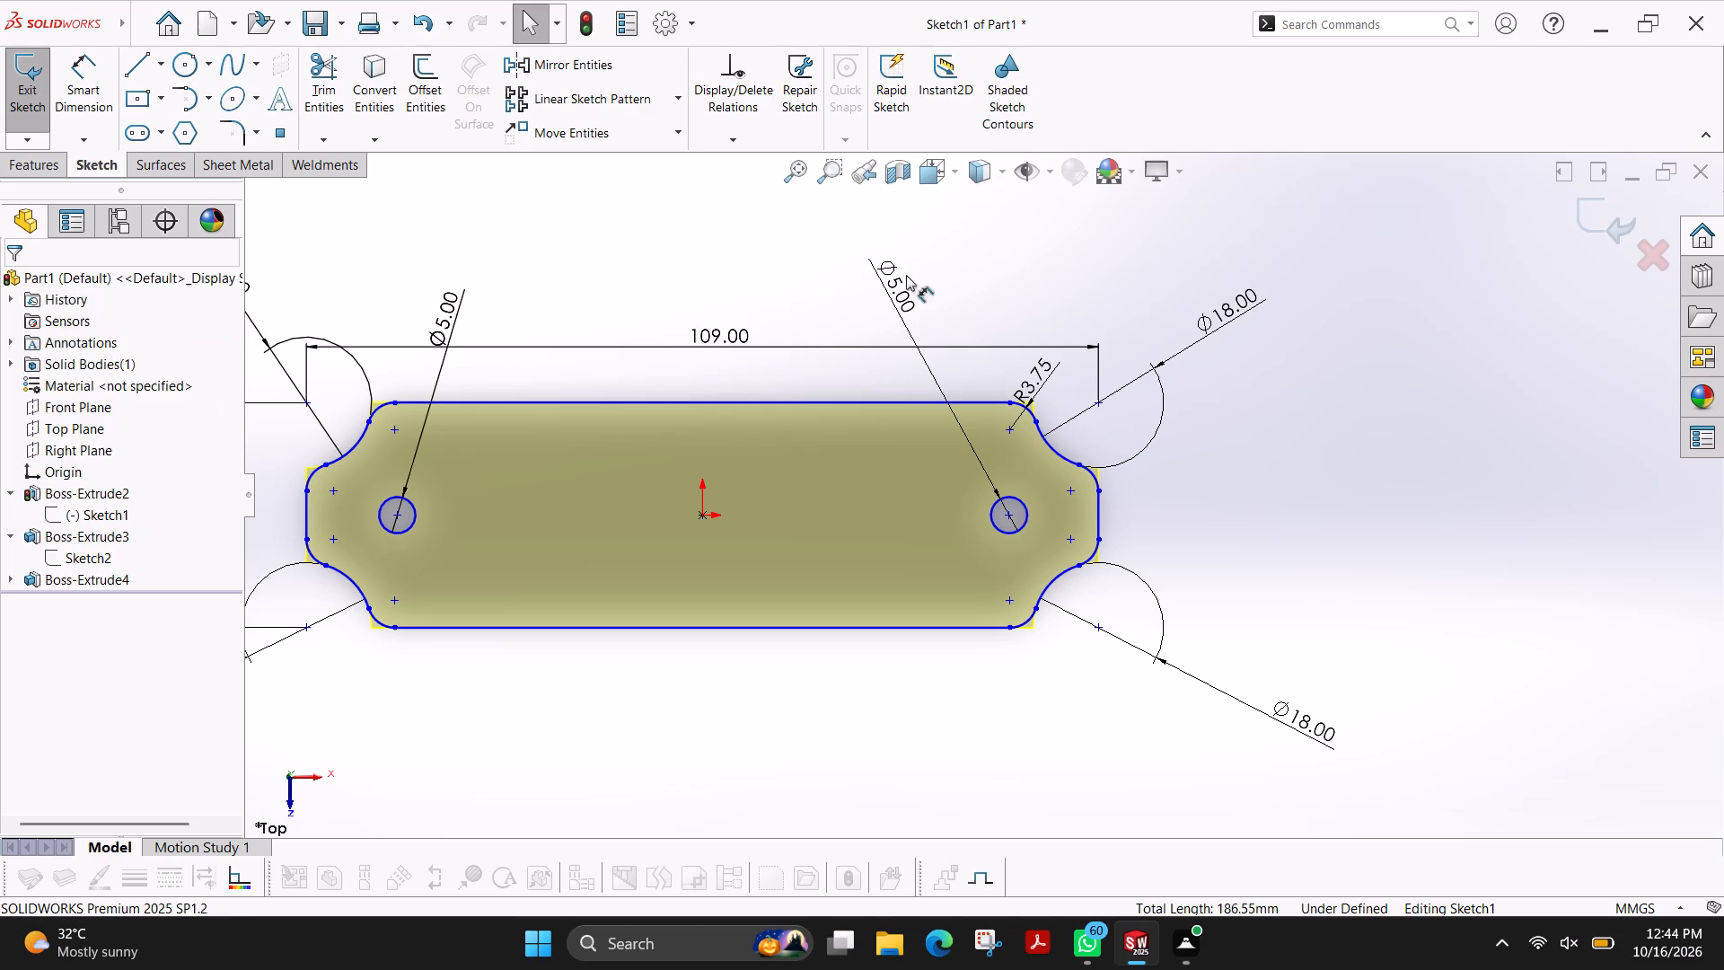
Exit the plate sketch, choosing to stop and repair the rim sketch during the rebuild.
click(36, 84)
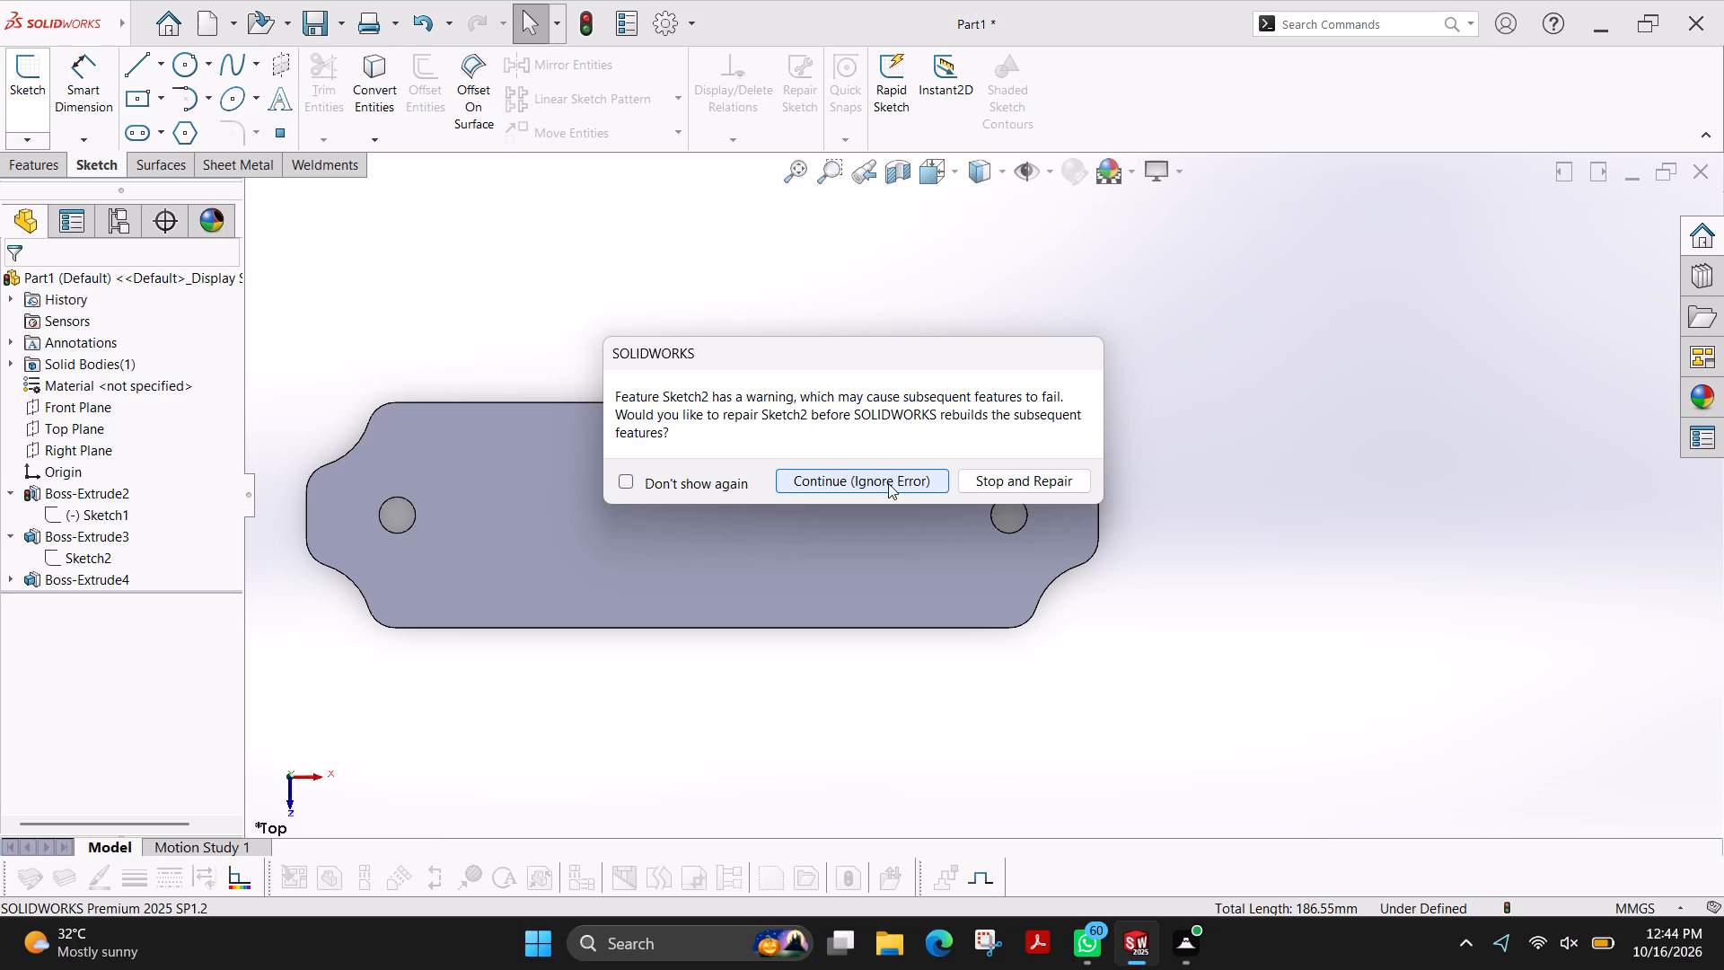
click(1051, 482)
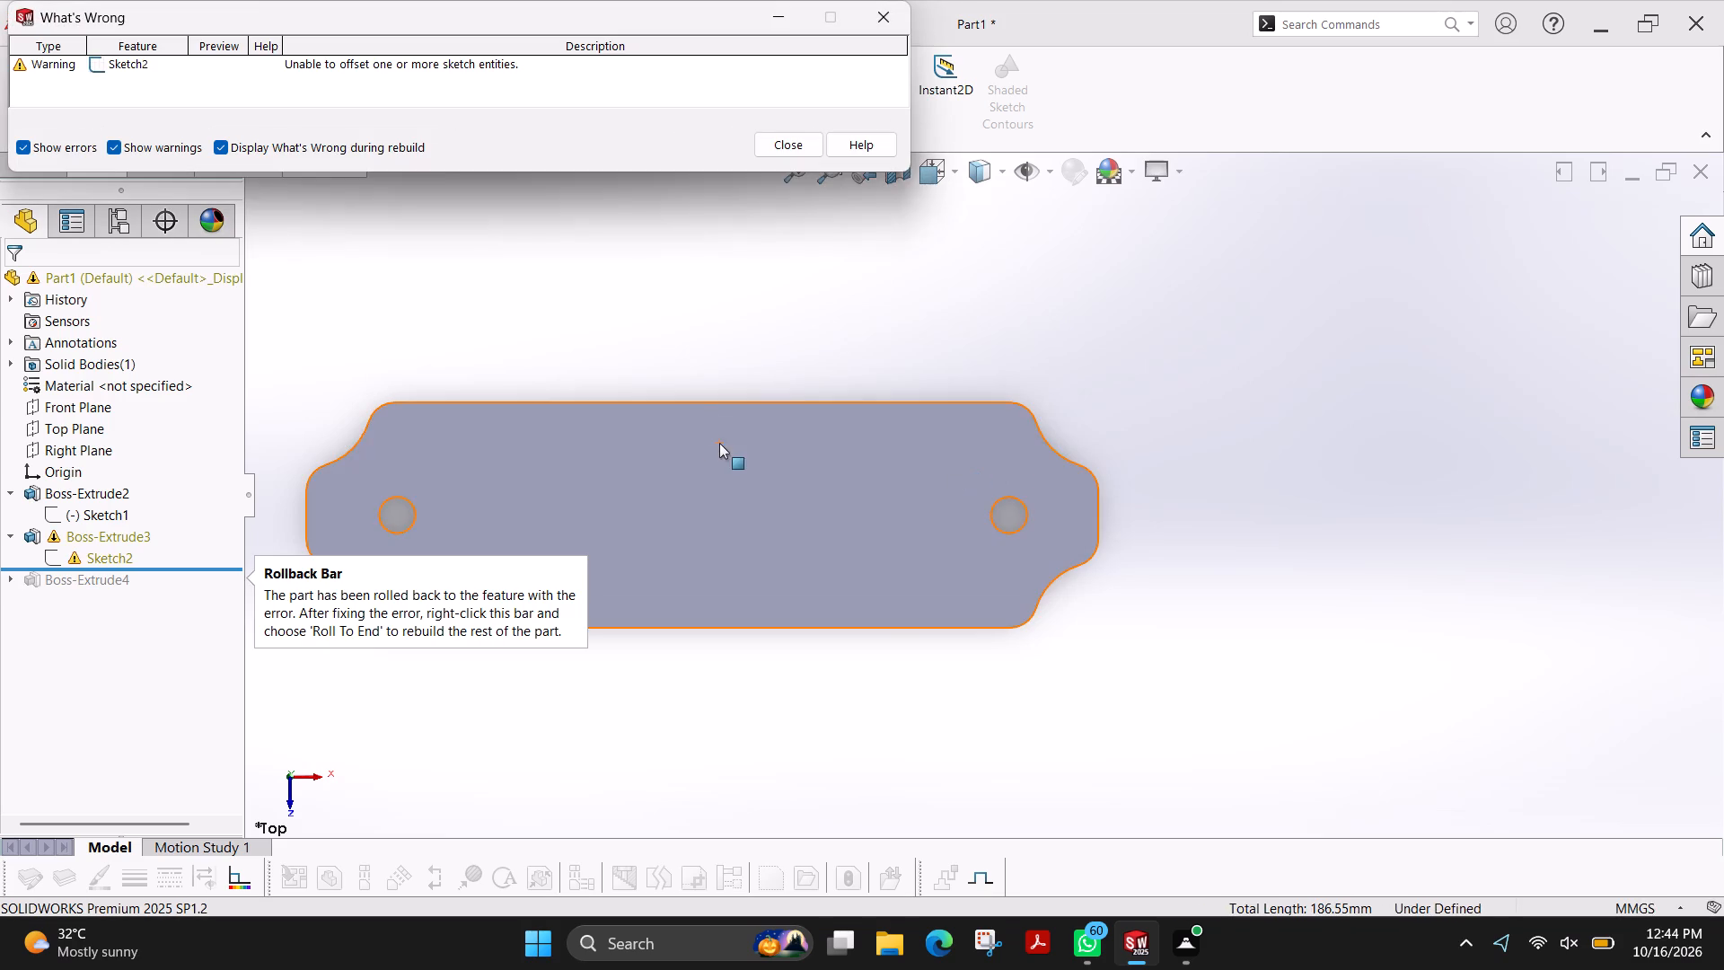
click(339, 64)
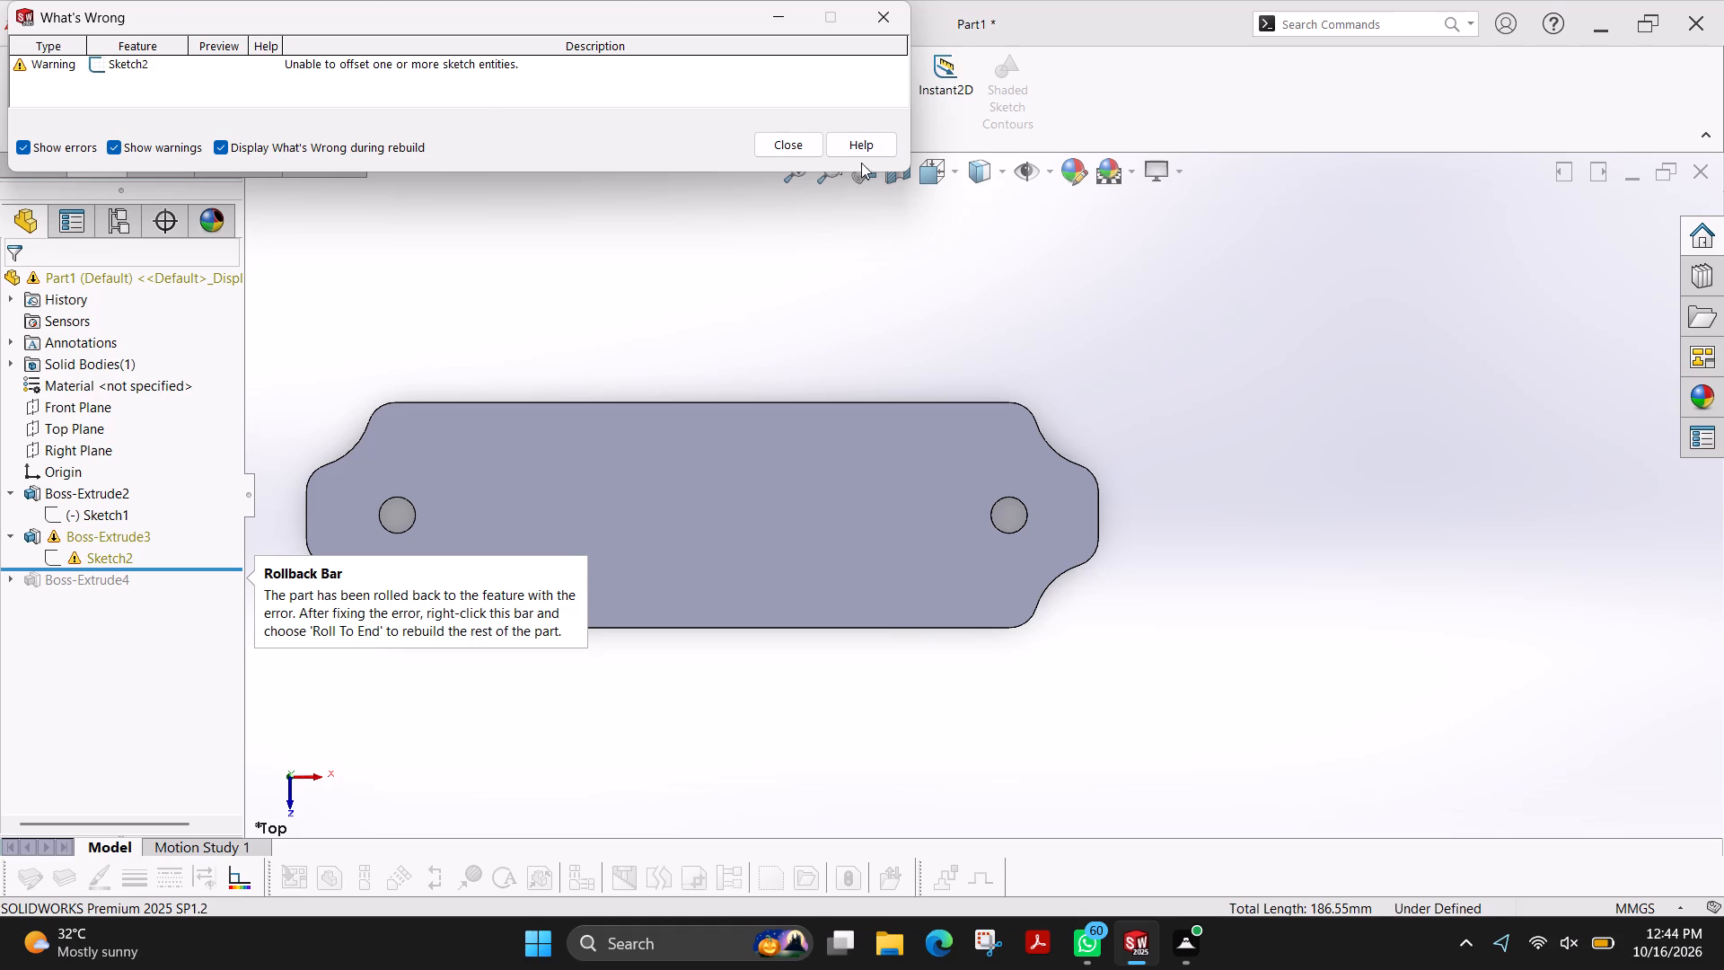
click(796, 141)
Reopen the rim sketch, examine its offset profile around the upper-left notch, and exit the sketch.
scroll(903, 514, up, 1)
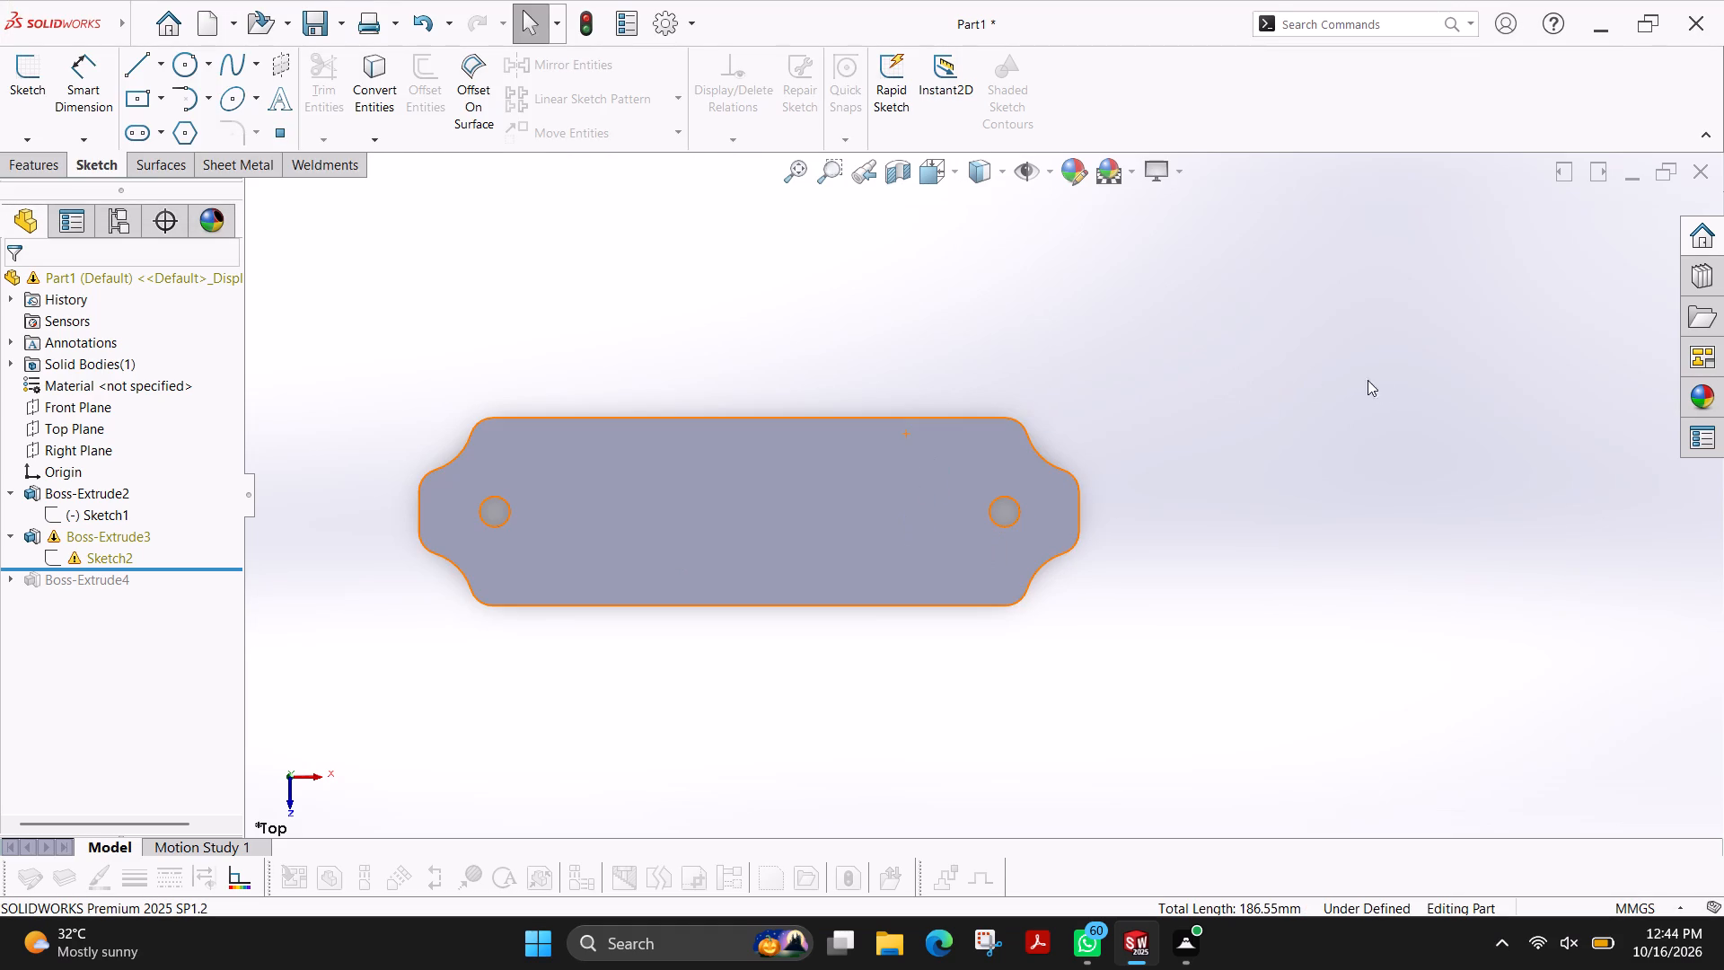
ctrl+shift+middle_drag(1381, 388, 1141, 465)
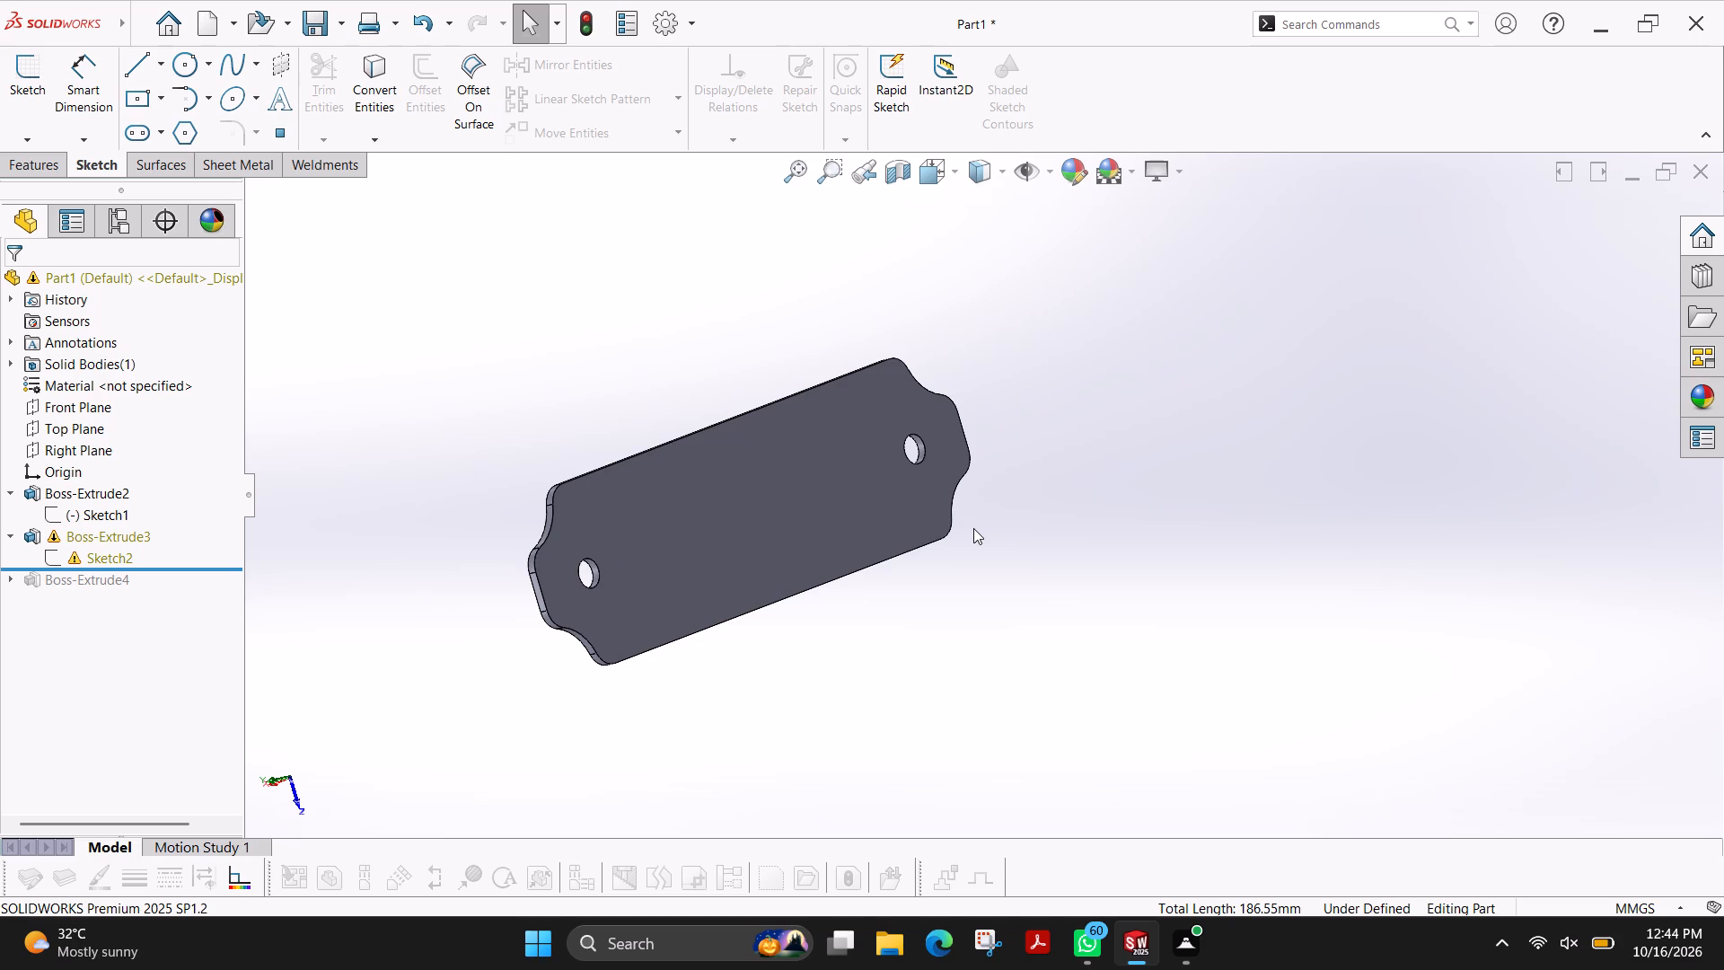
click(111, 559)
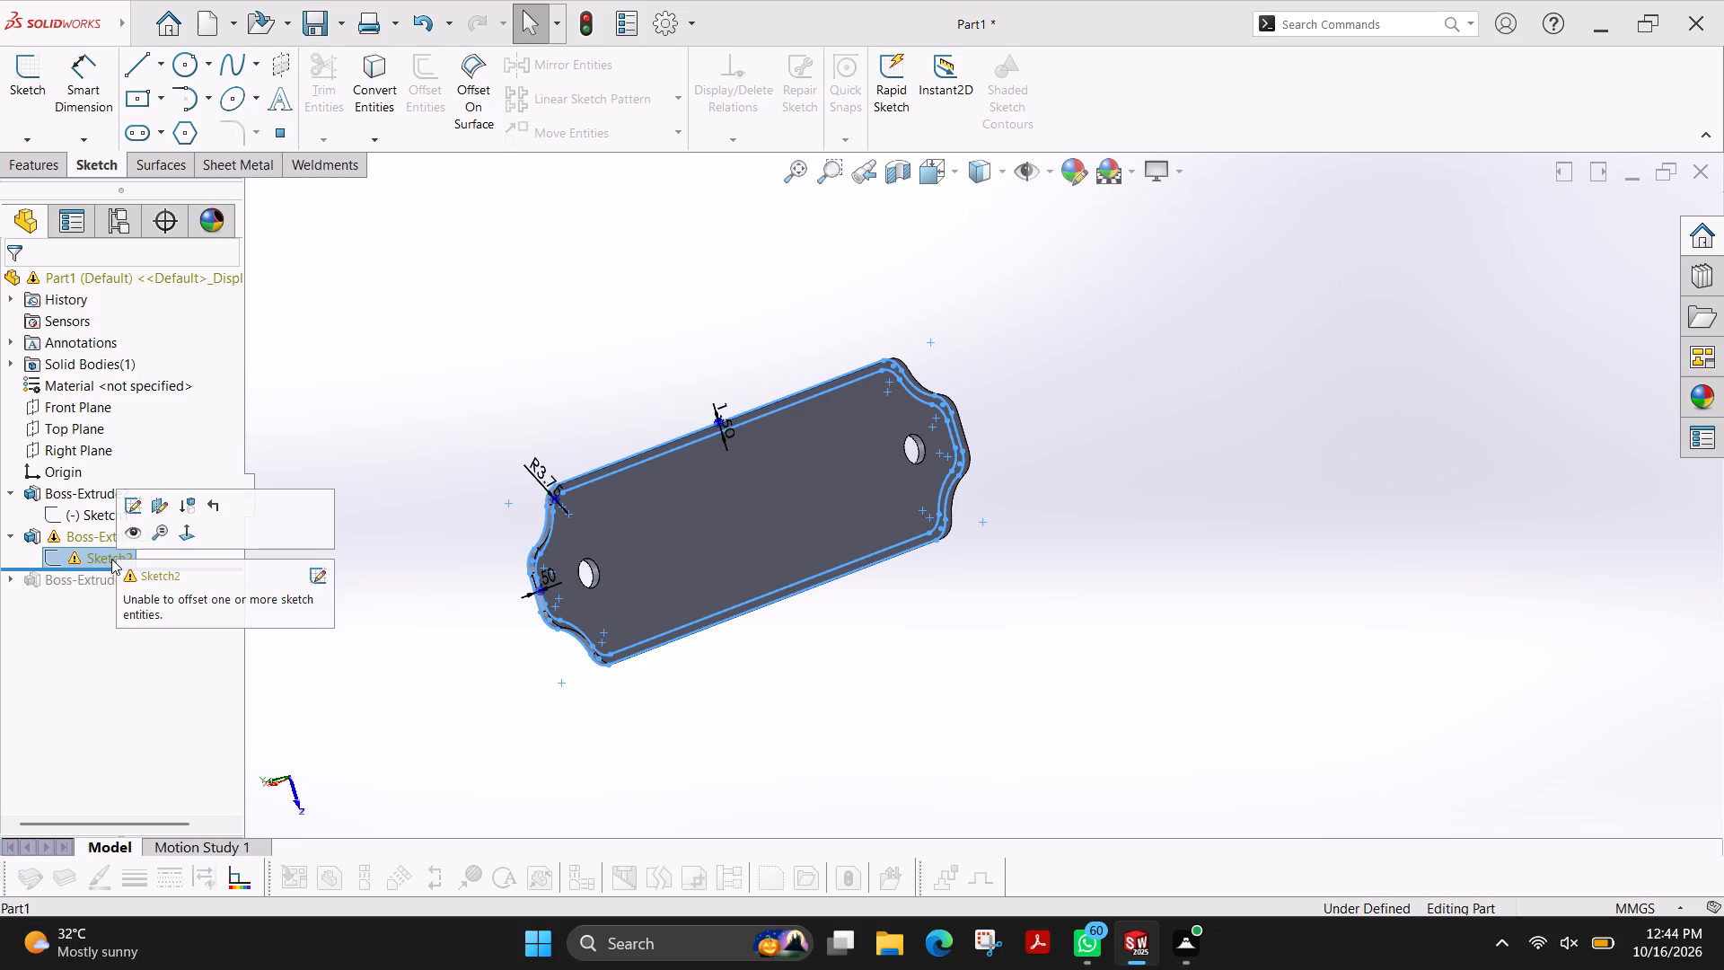
click(320, 572)
scroll(976, 437, down, 1)
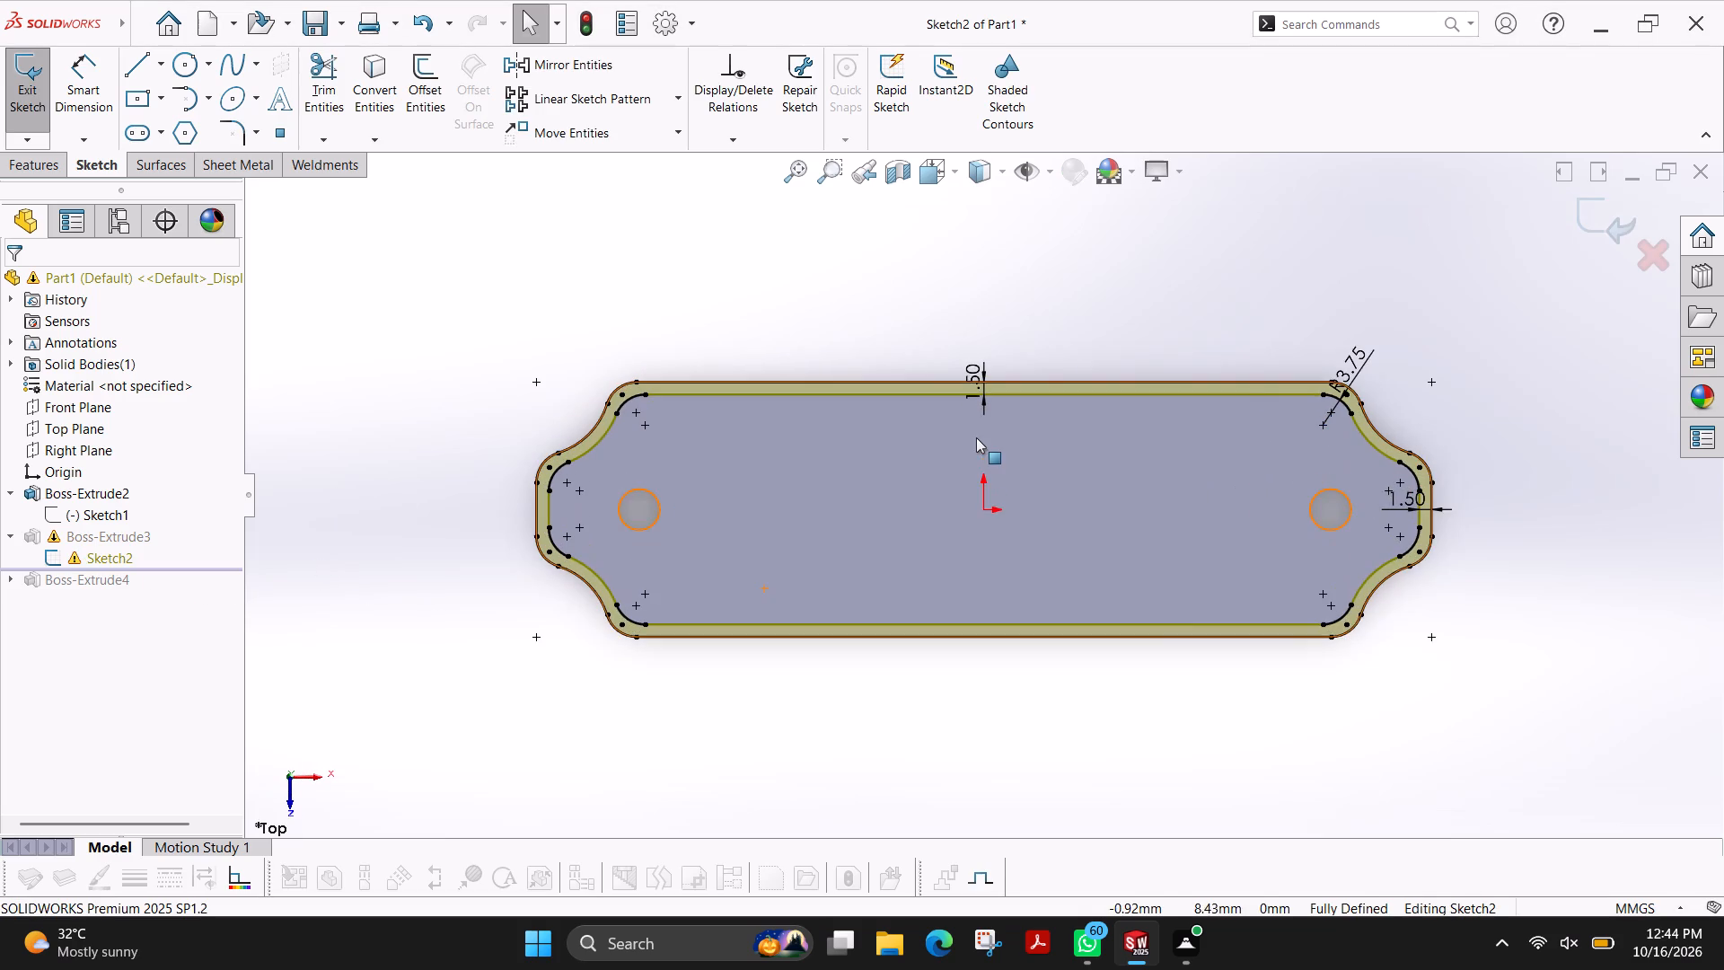
scroll(800, 418, down, 2)
scroll(666, 394, down, 2)
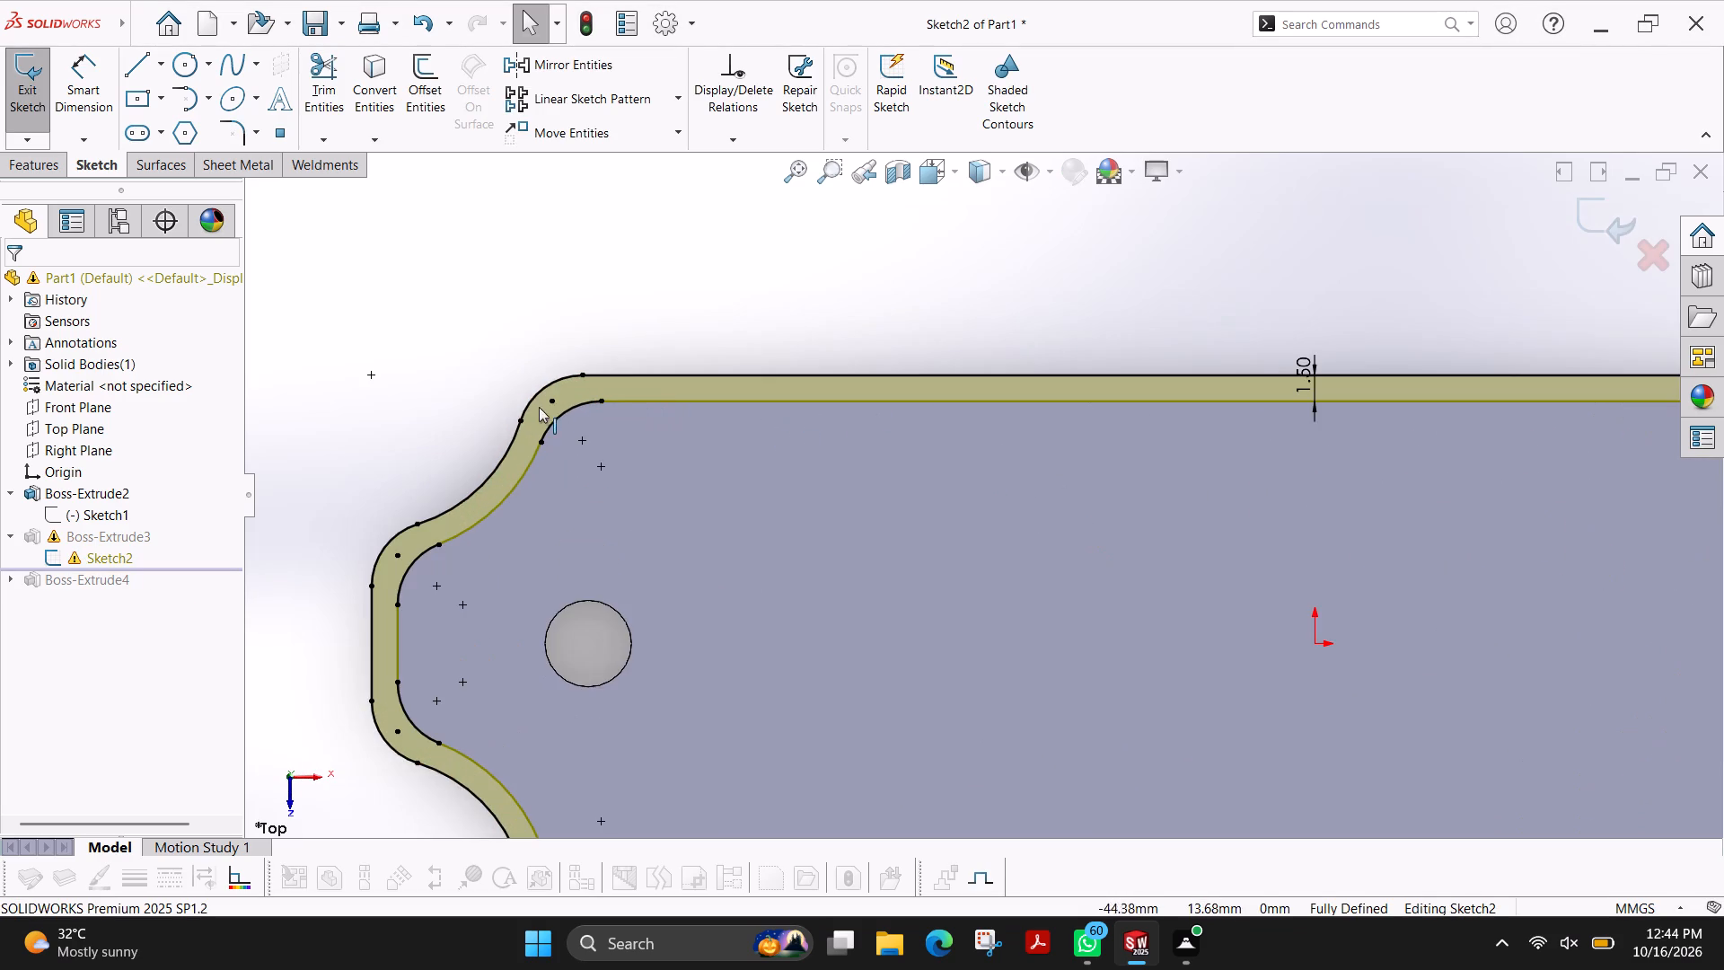
scroll(480, 528, down, 2)
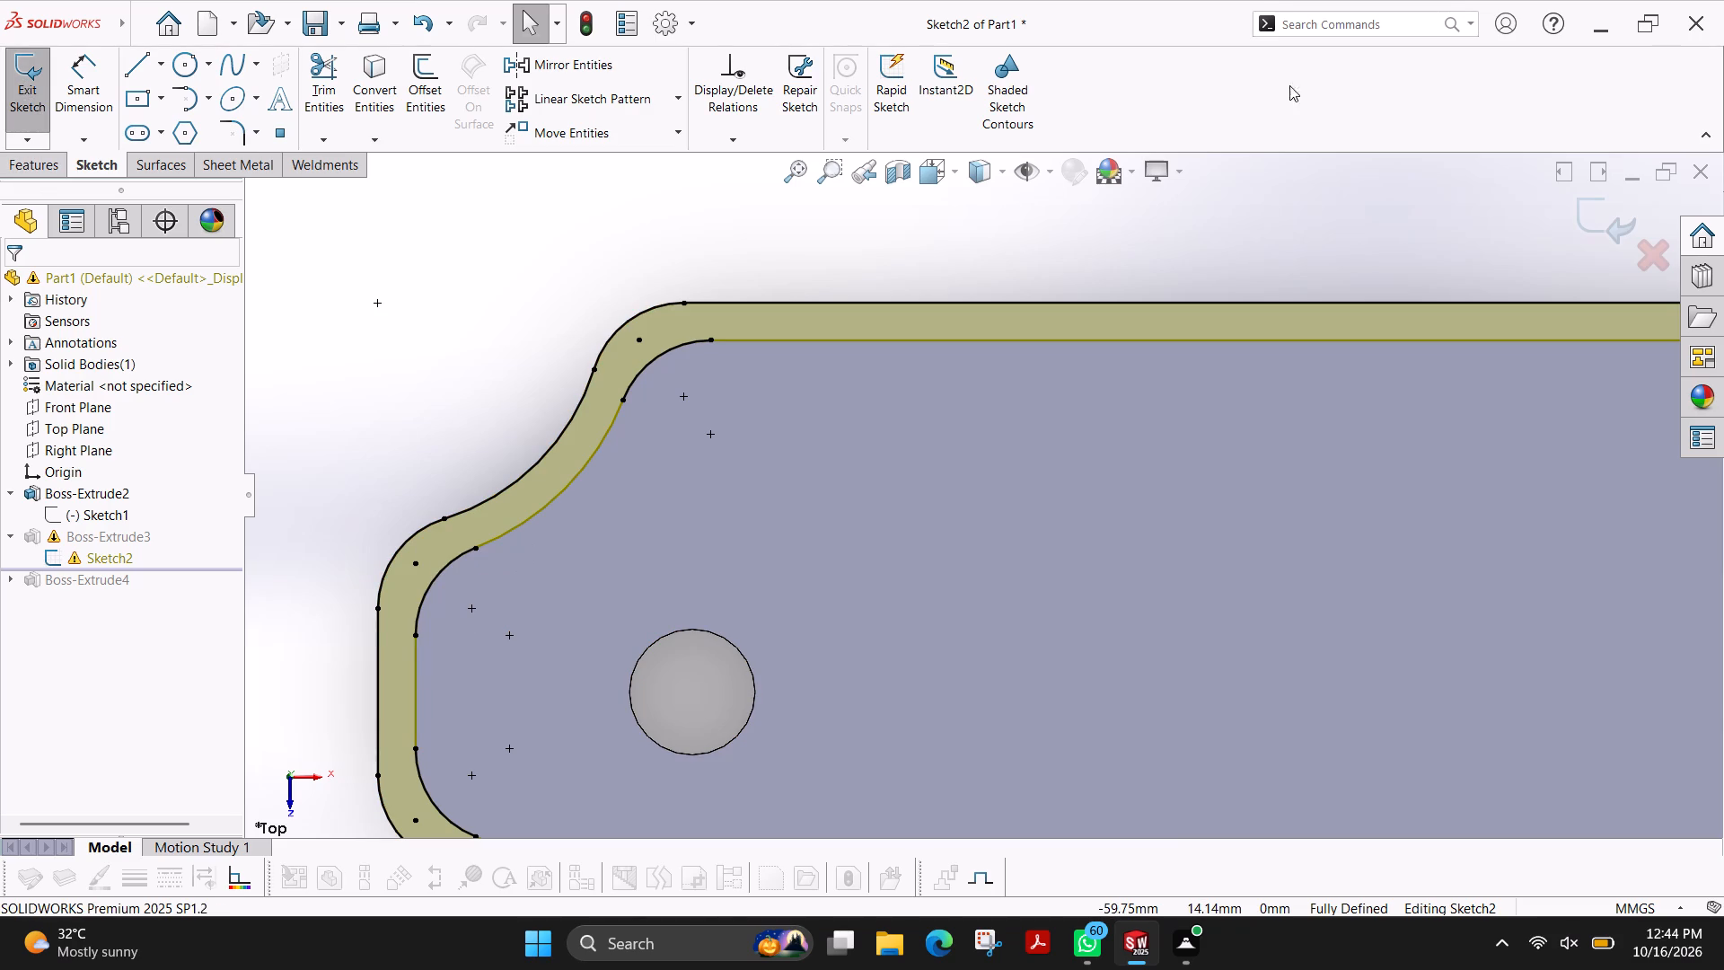
click(1606, 233)
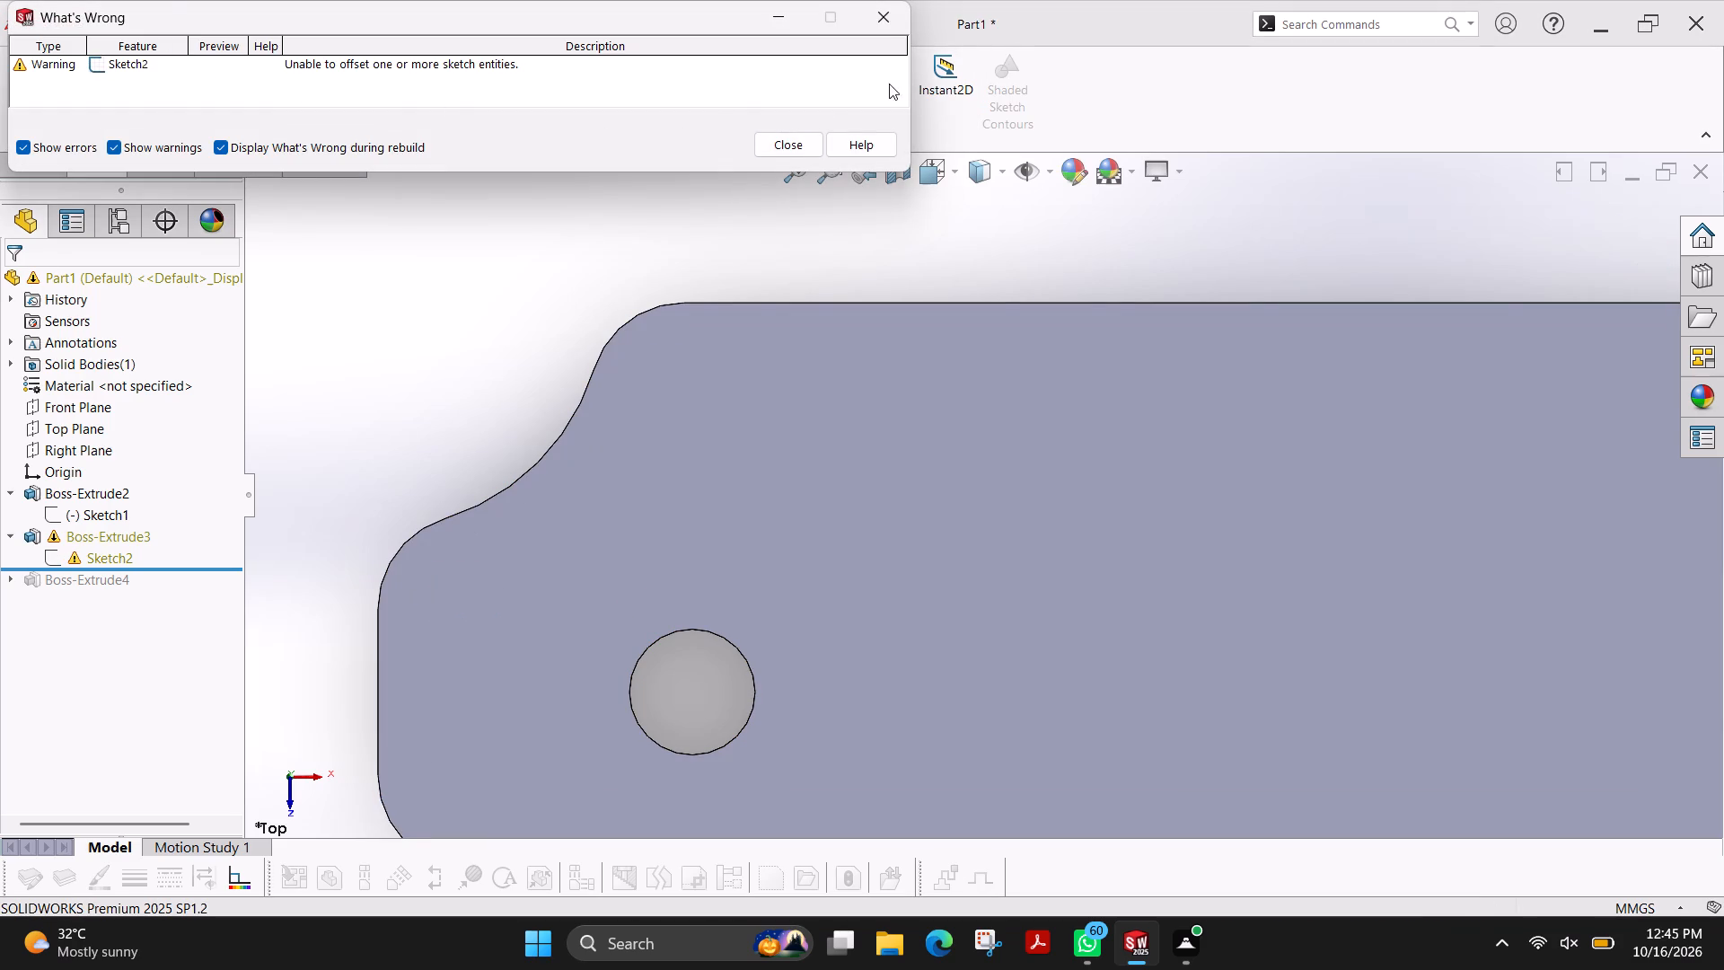
click(892, 25)
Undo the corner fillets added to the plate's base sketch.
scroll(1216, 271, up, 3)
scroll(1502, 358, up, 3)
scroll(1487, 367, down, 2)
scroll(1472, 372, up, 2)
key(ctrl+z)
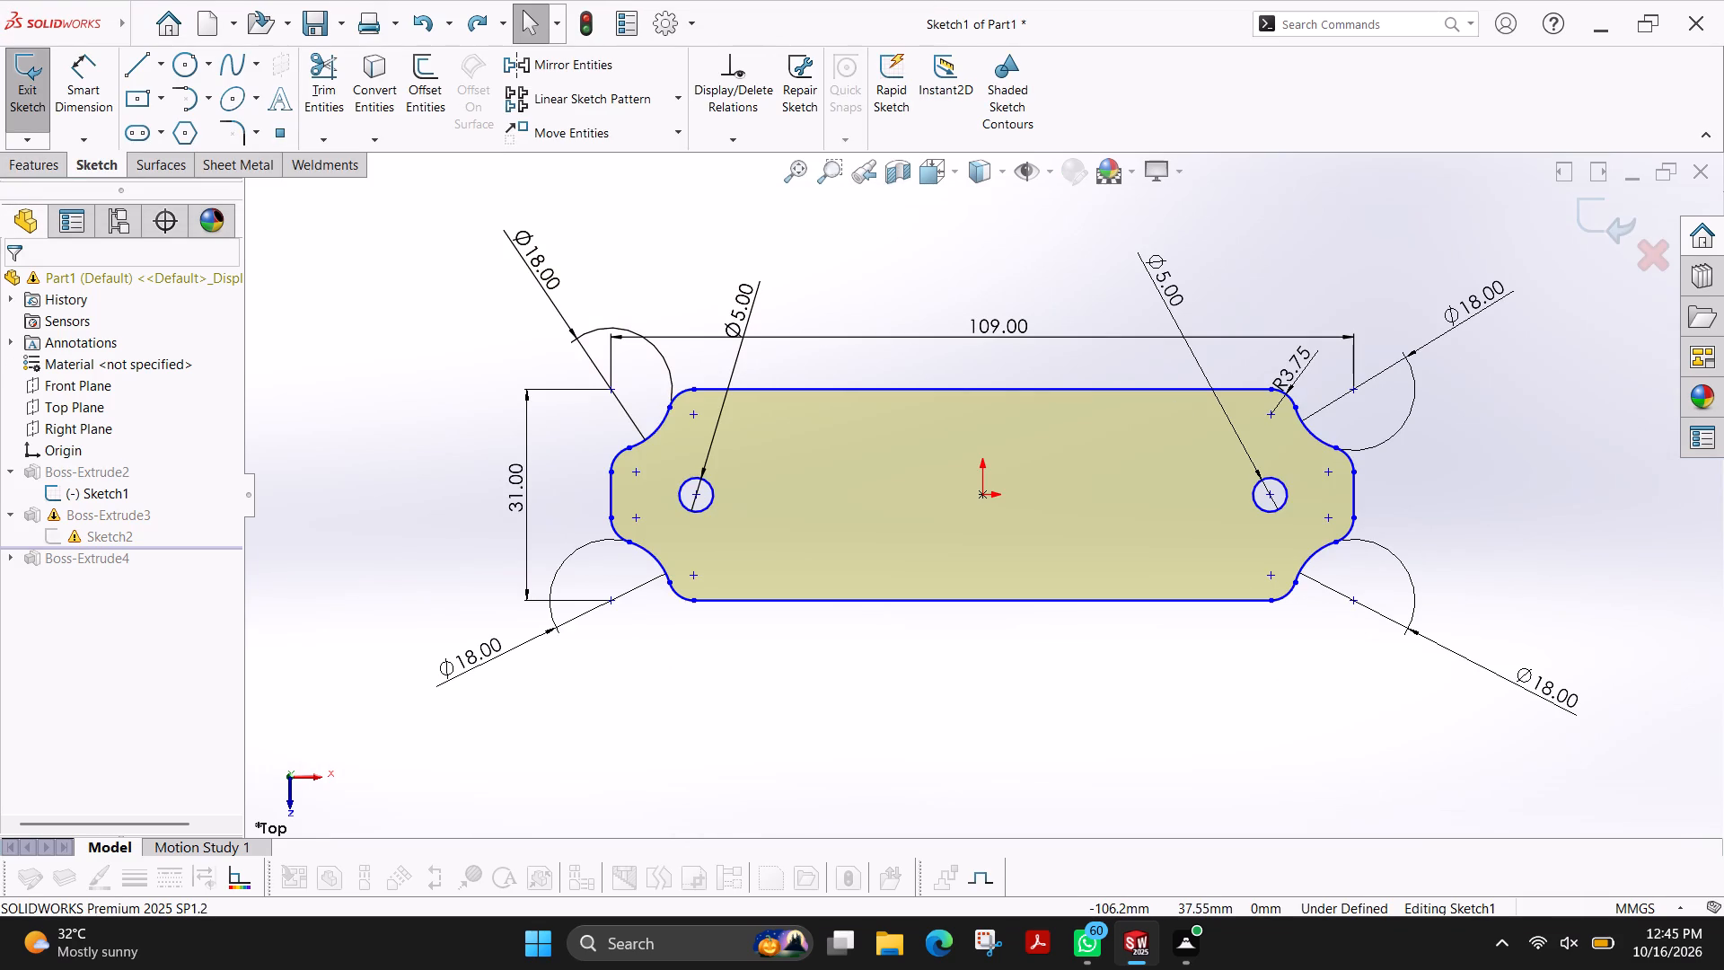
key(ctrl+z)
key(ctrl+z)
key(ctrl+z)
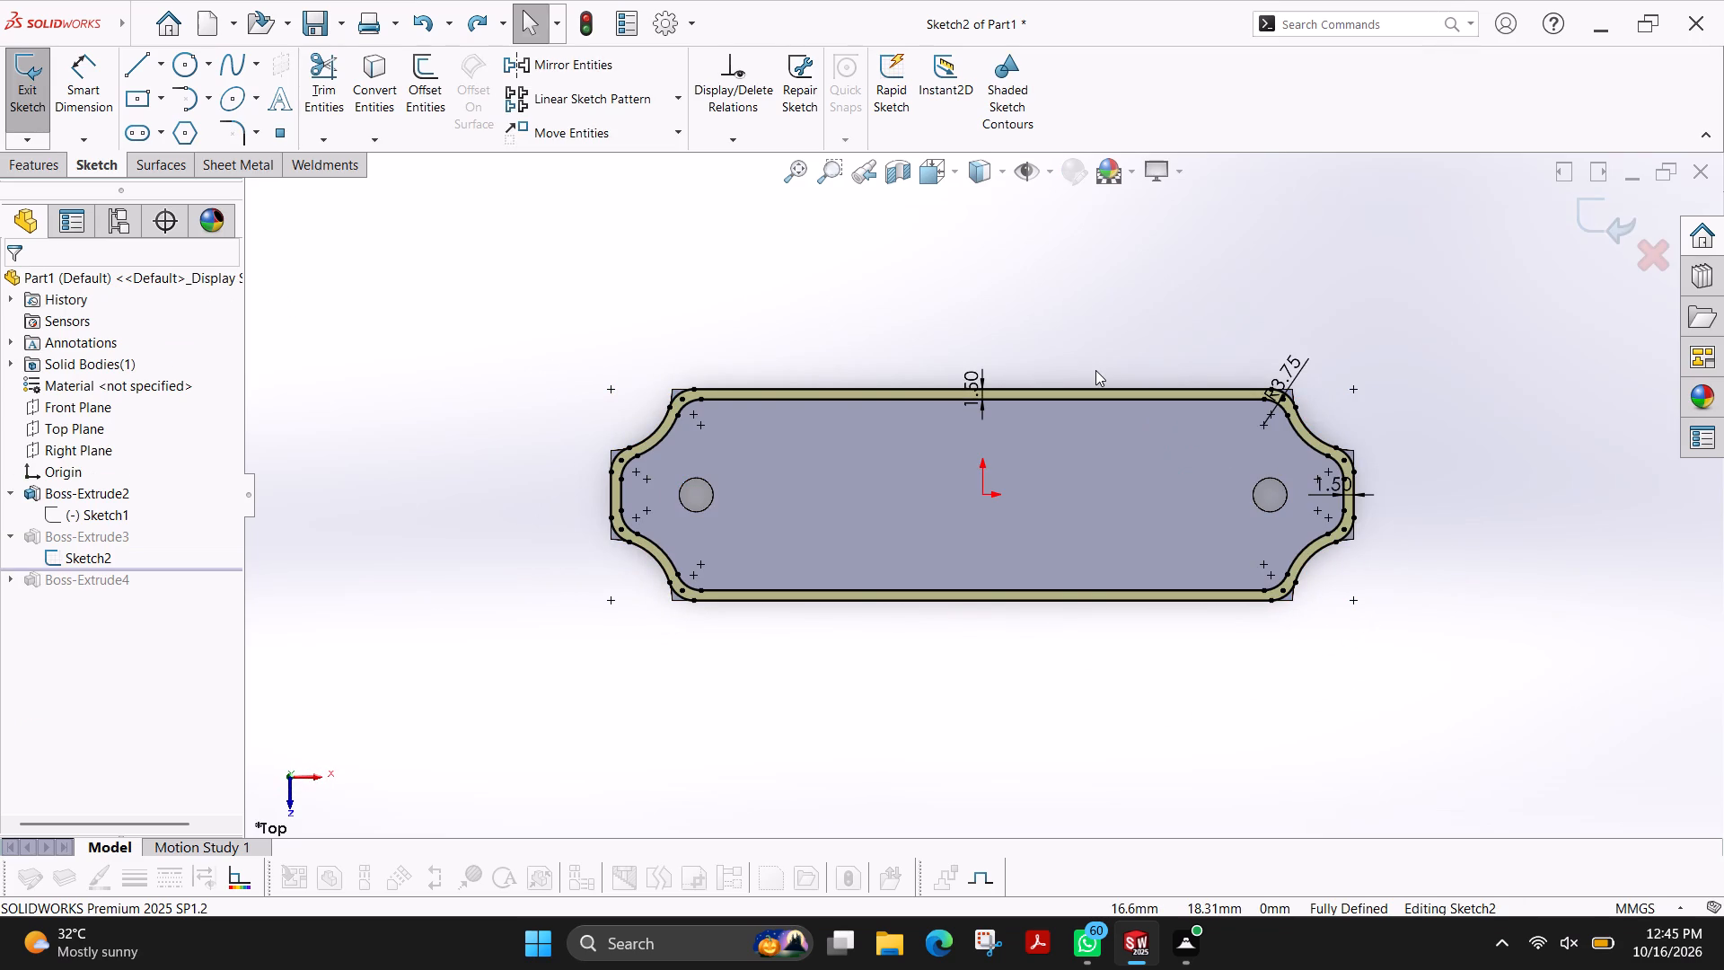
Exit the rim sketch to return to the part.
ctrl+shift+middle_drag(1095, 370, 973, 423)
ctrl+shift+middle_drag(968, 426, 959, 428)
ctrl+shift+middle_drag(930, 440, 869, 463)
key(Escape)
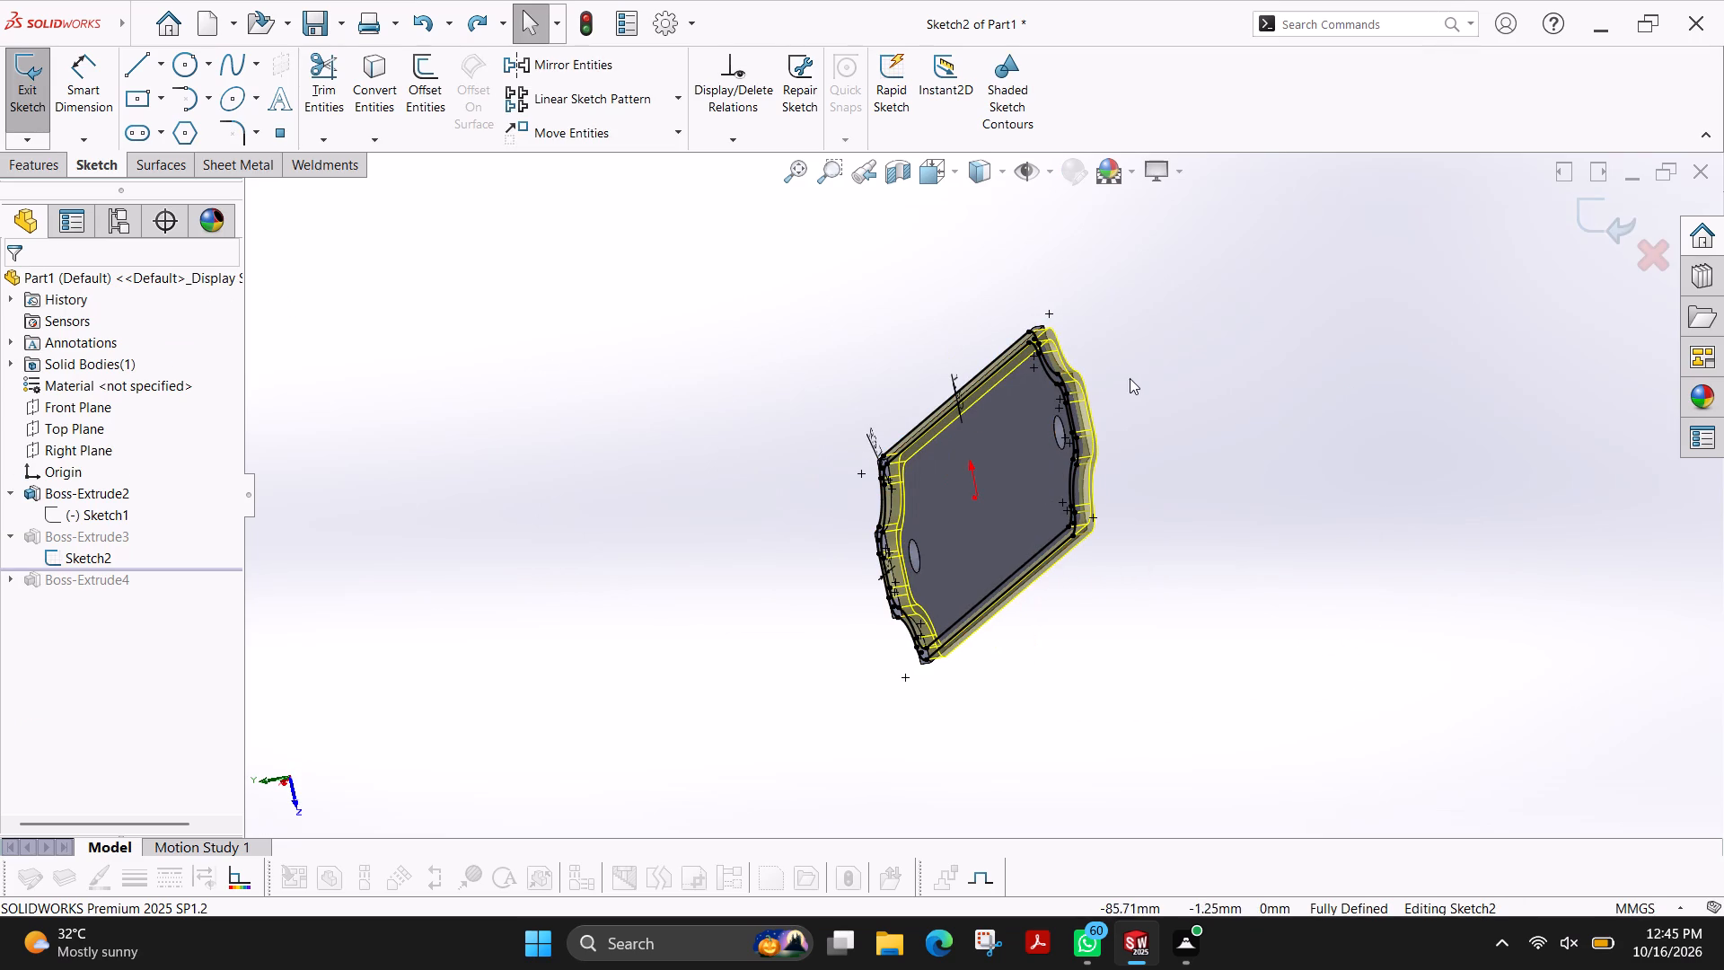
key(Escape)
key(Escape)
click(40, 128)
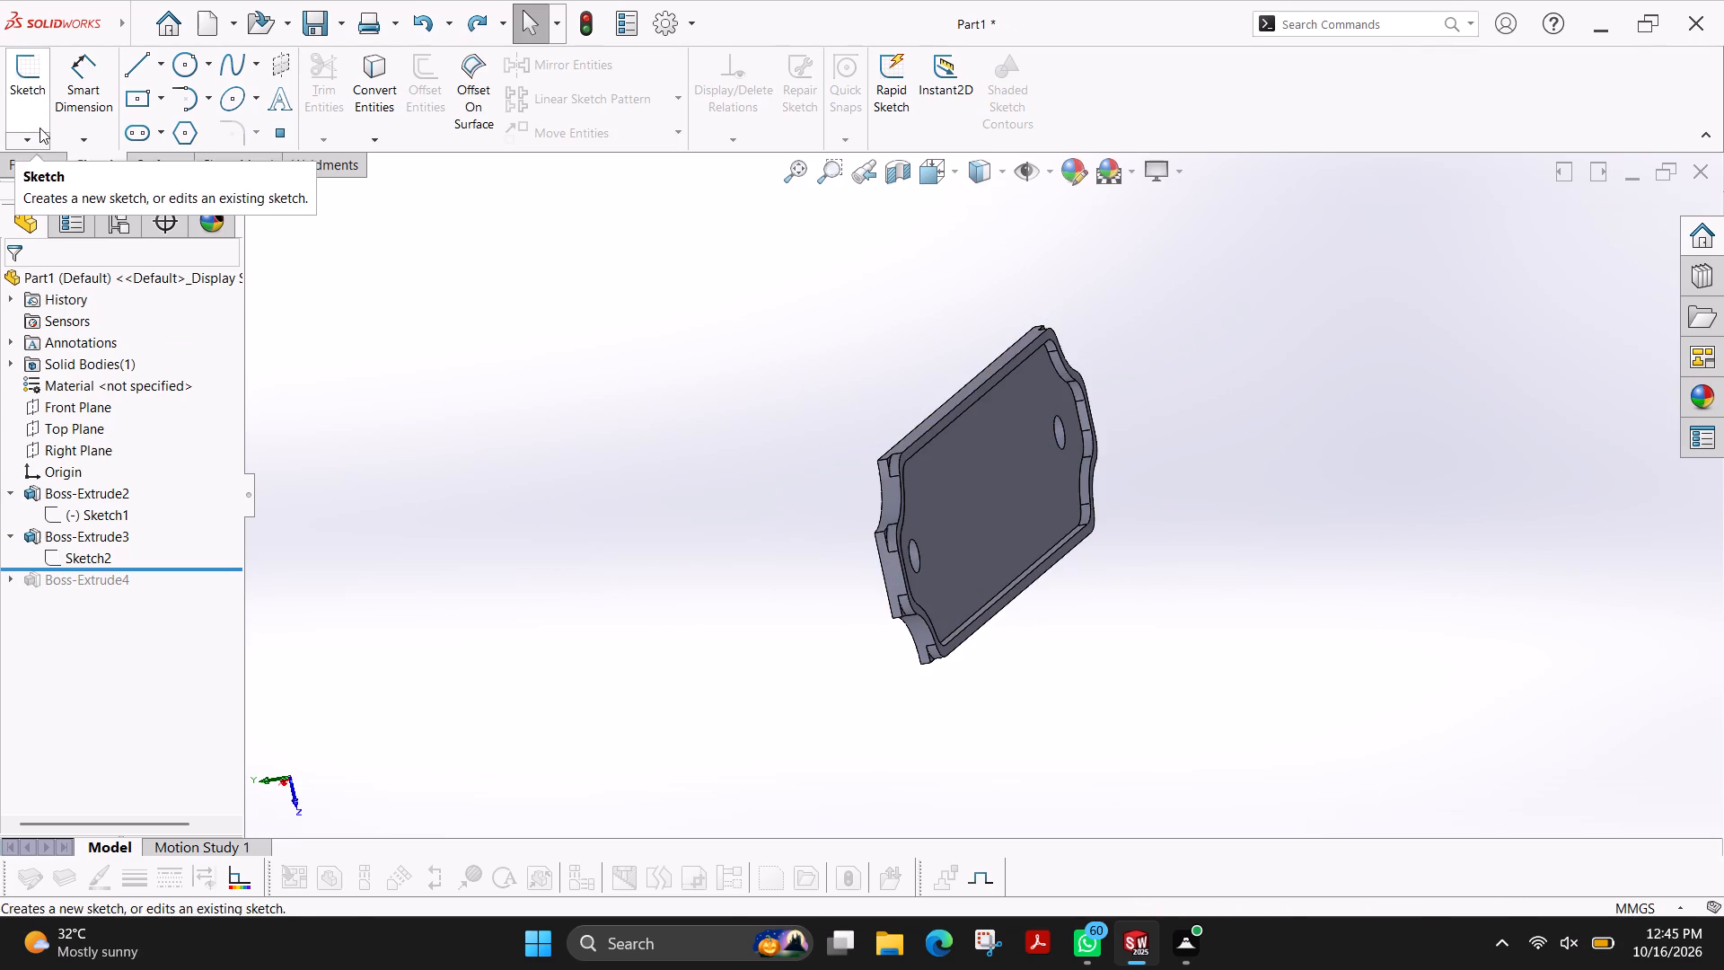
key(Escape)
scroll(895, 456, down, 8)
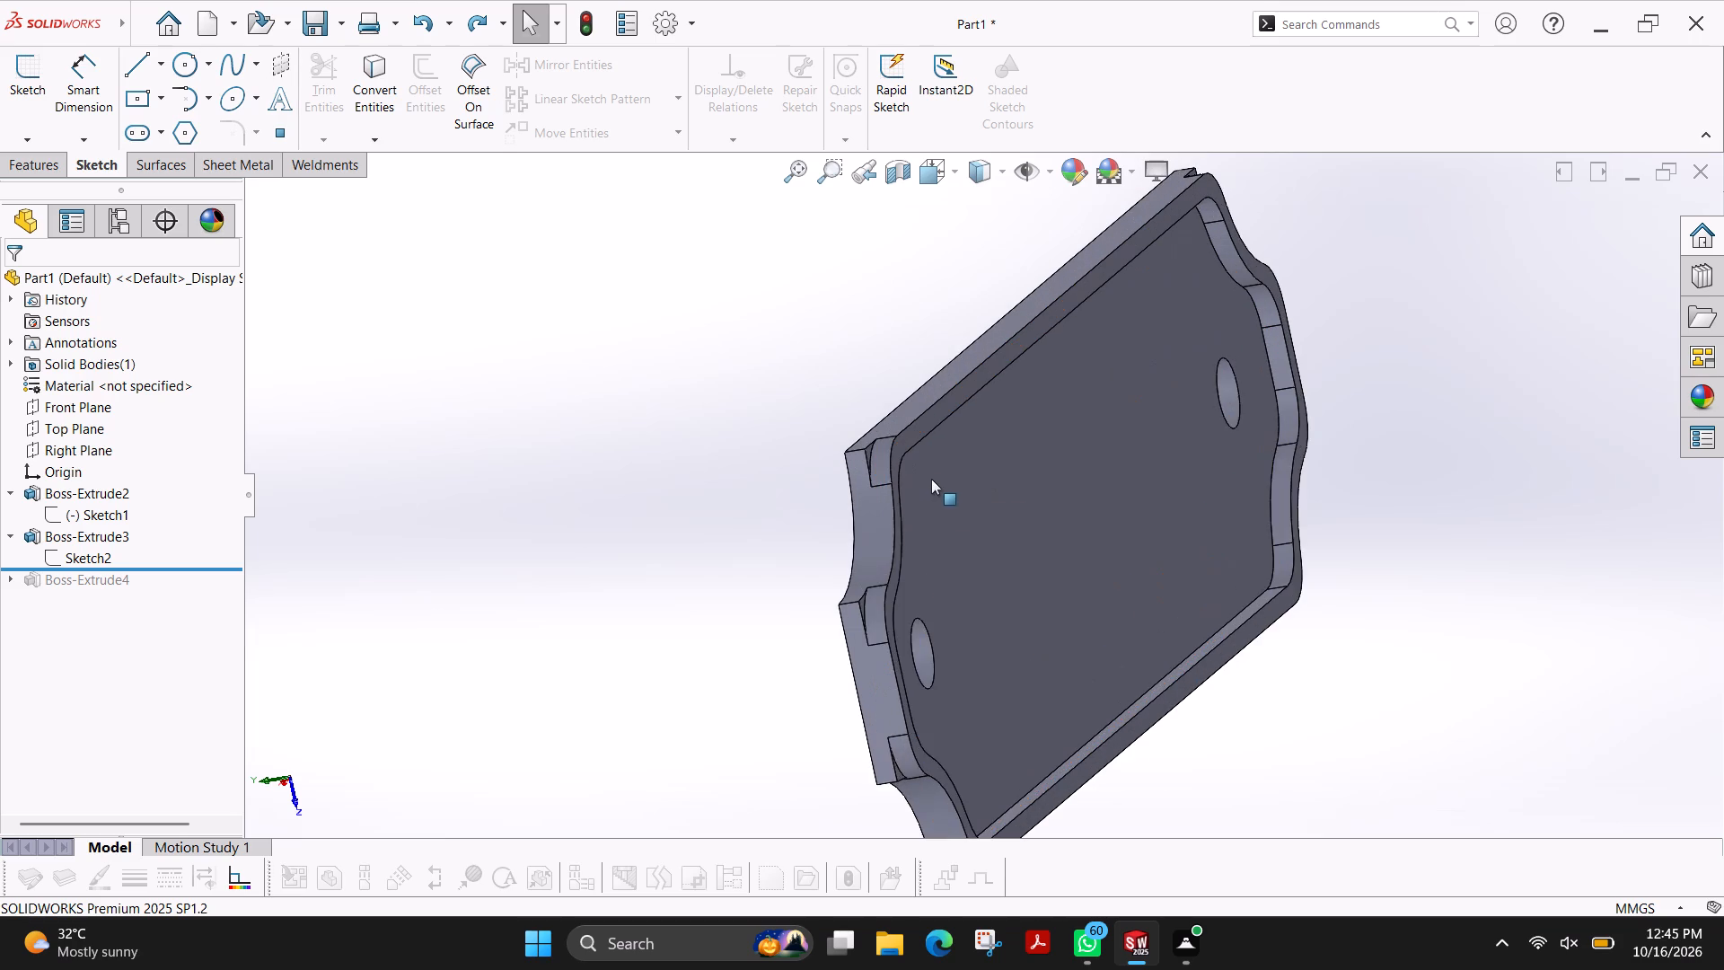
Start a new sketch on the exposed corner face of the base plate beside the rim.
scroll(924, 469, down, 1)
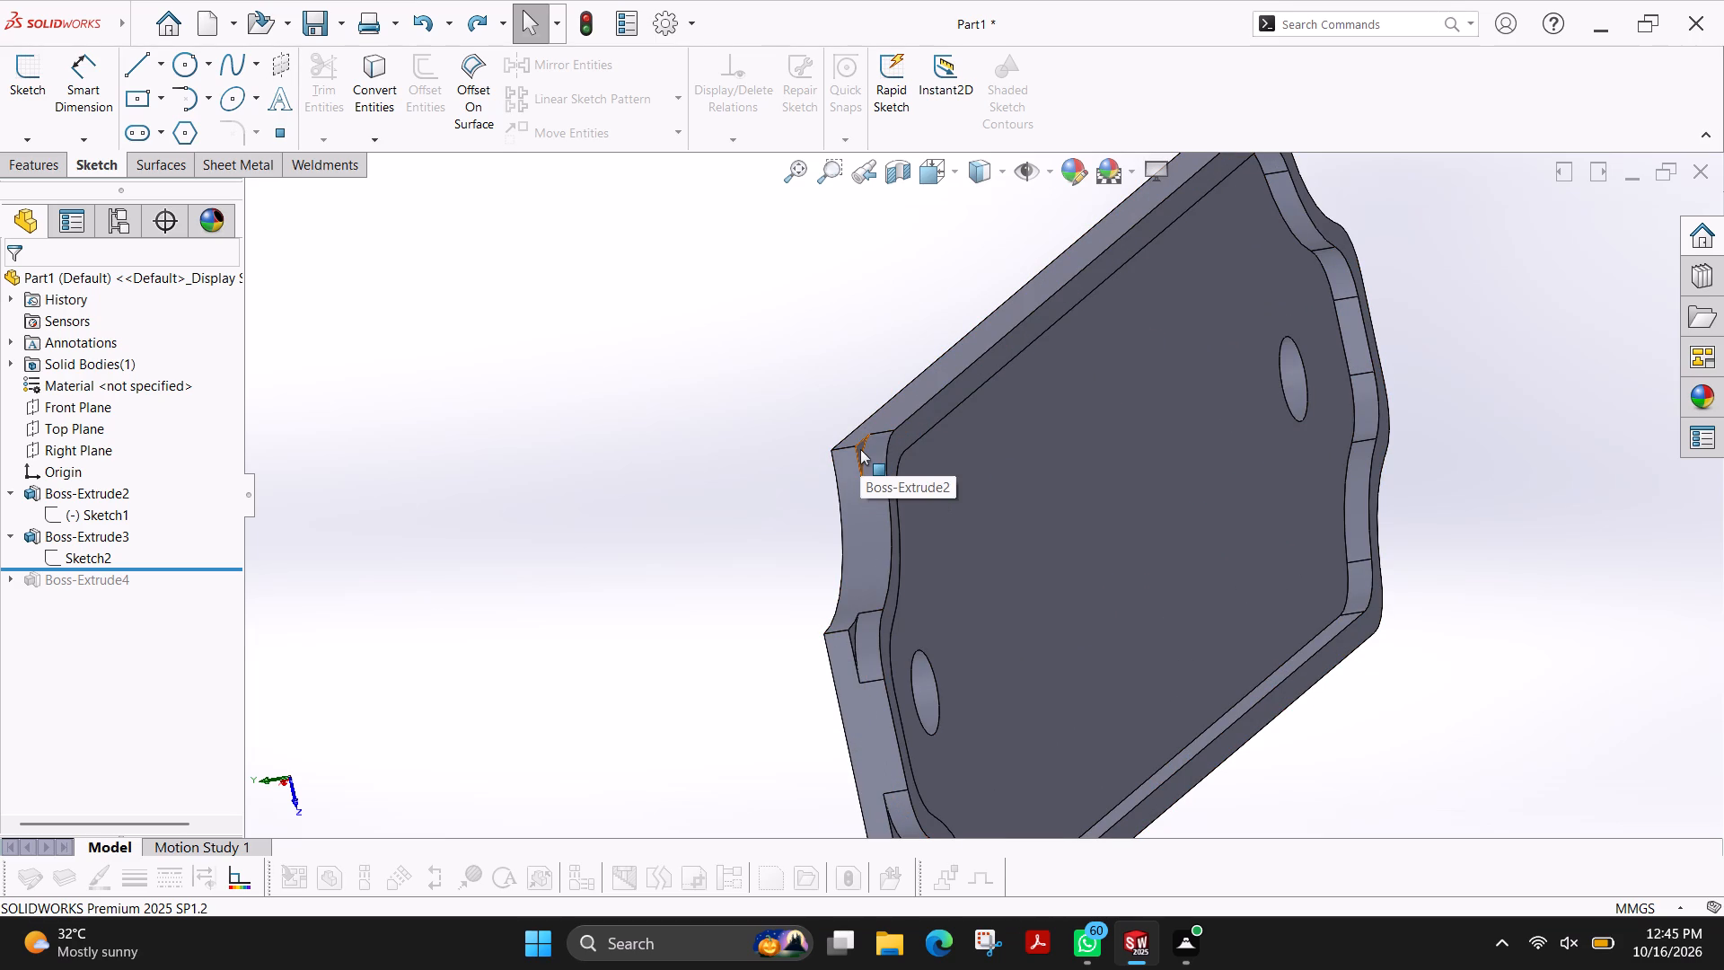
click(860, 449)
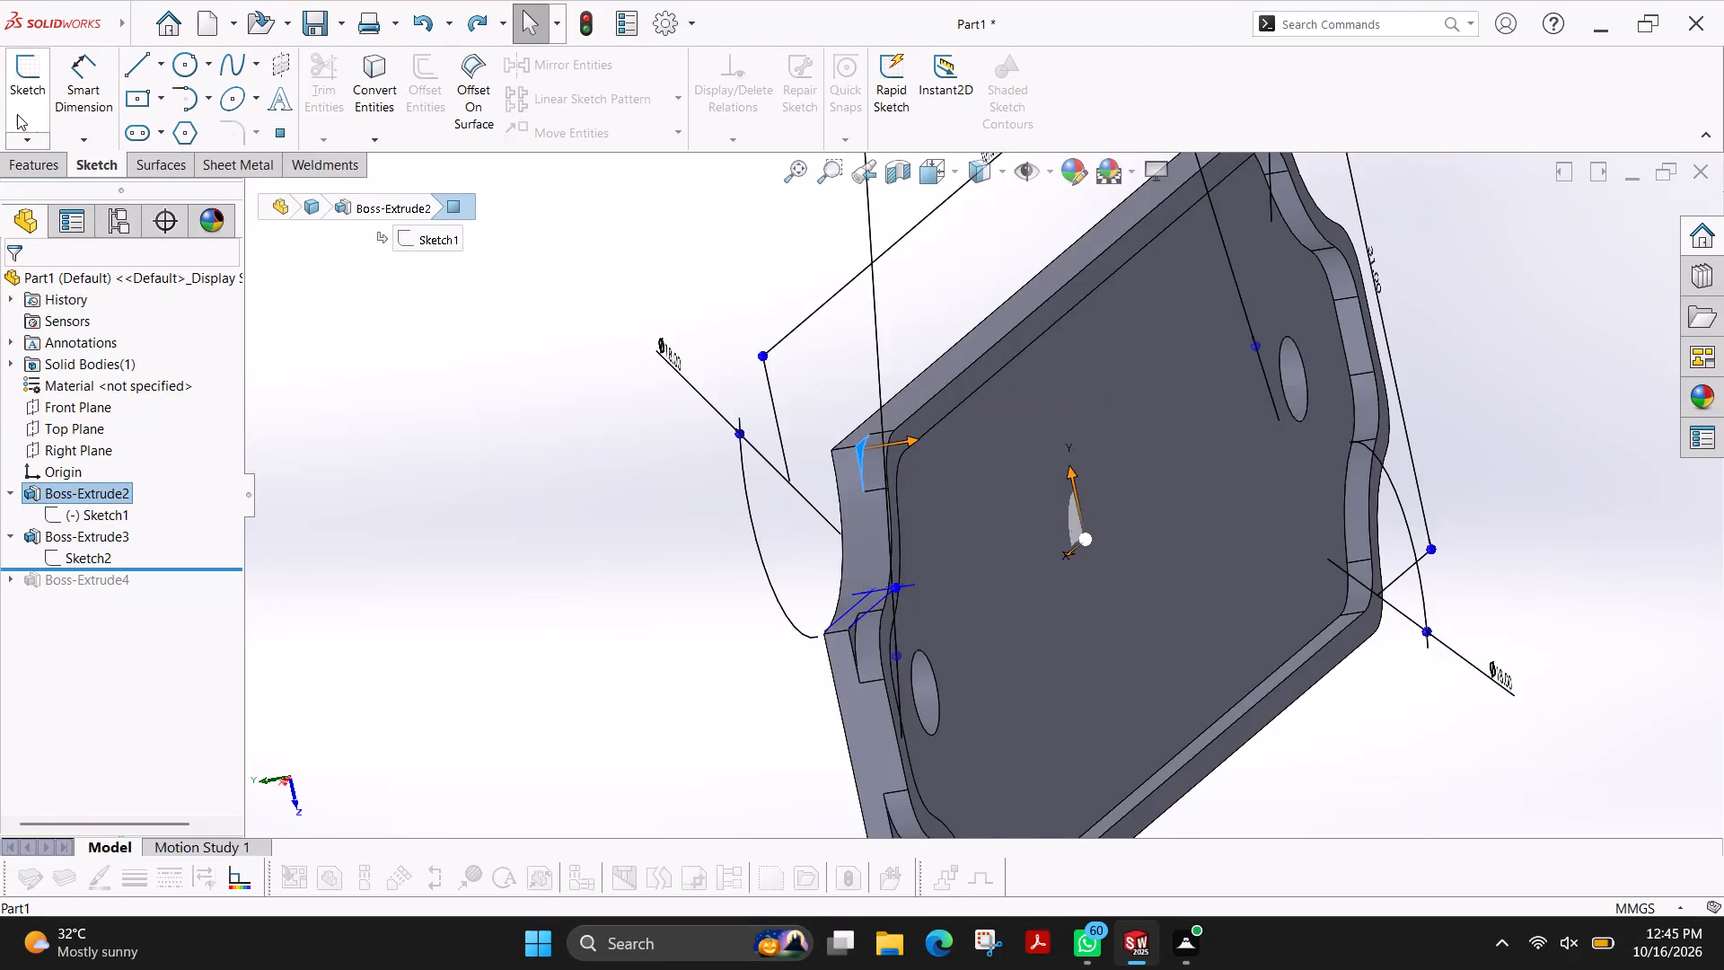
click(18, 112)
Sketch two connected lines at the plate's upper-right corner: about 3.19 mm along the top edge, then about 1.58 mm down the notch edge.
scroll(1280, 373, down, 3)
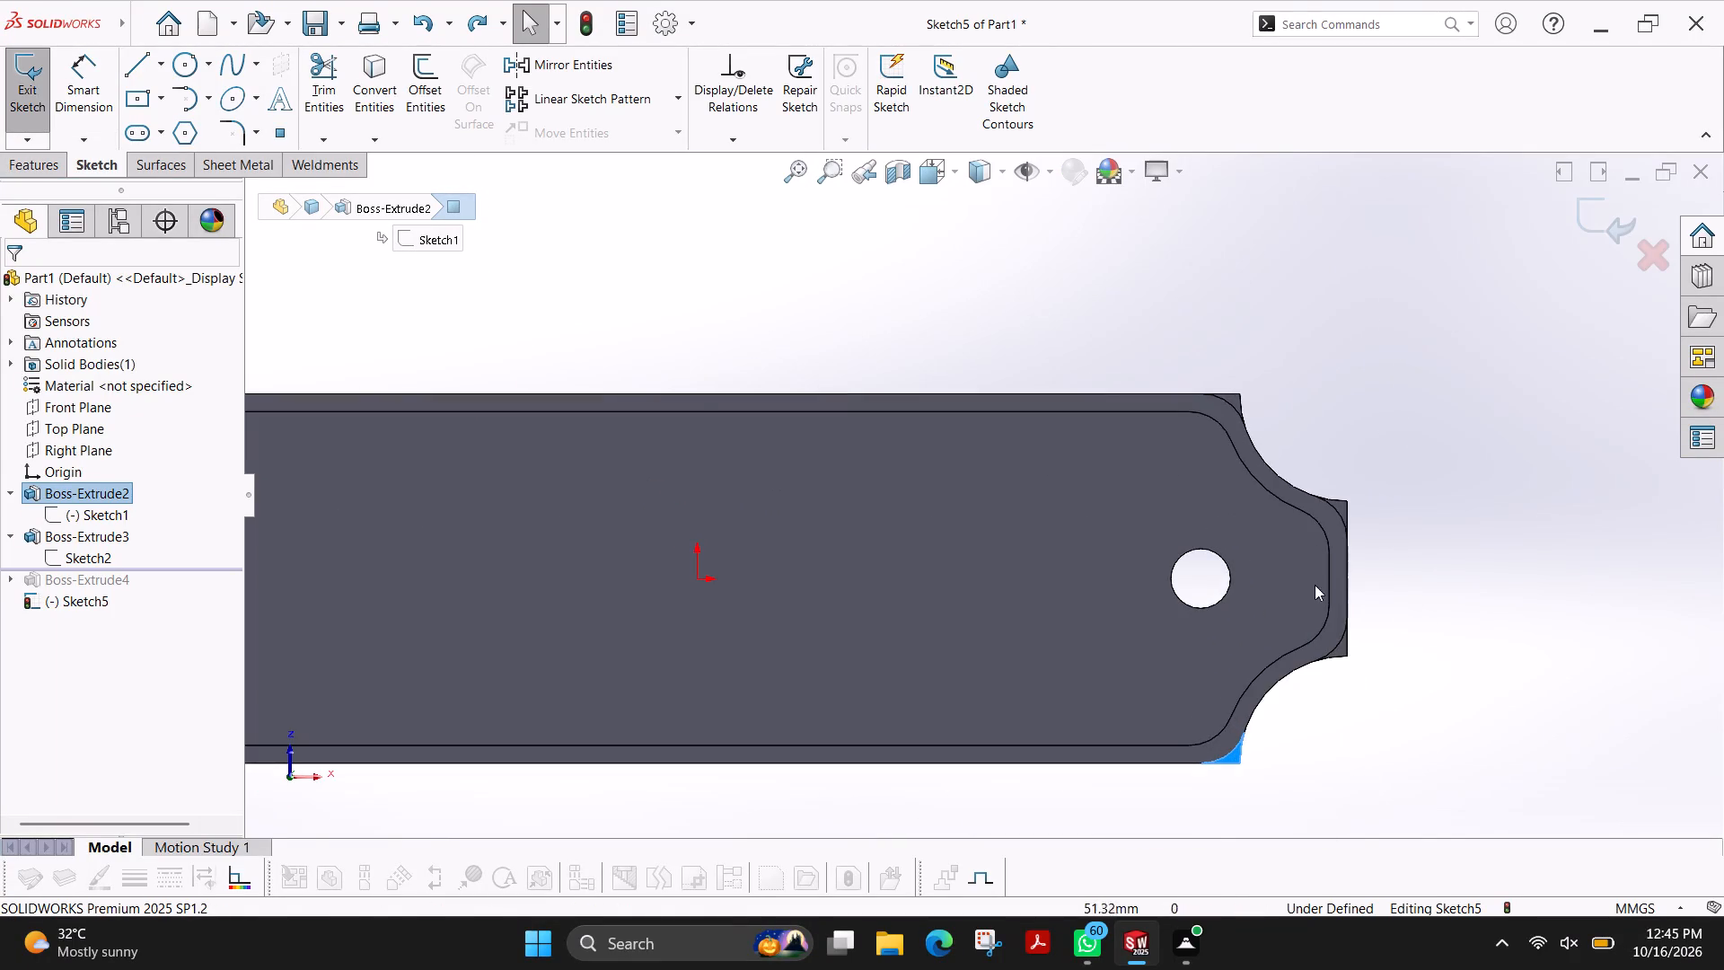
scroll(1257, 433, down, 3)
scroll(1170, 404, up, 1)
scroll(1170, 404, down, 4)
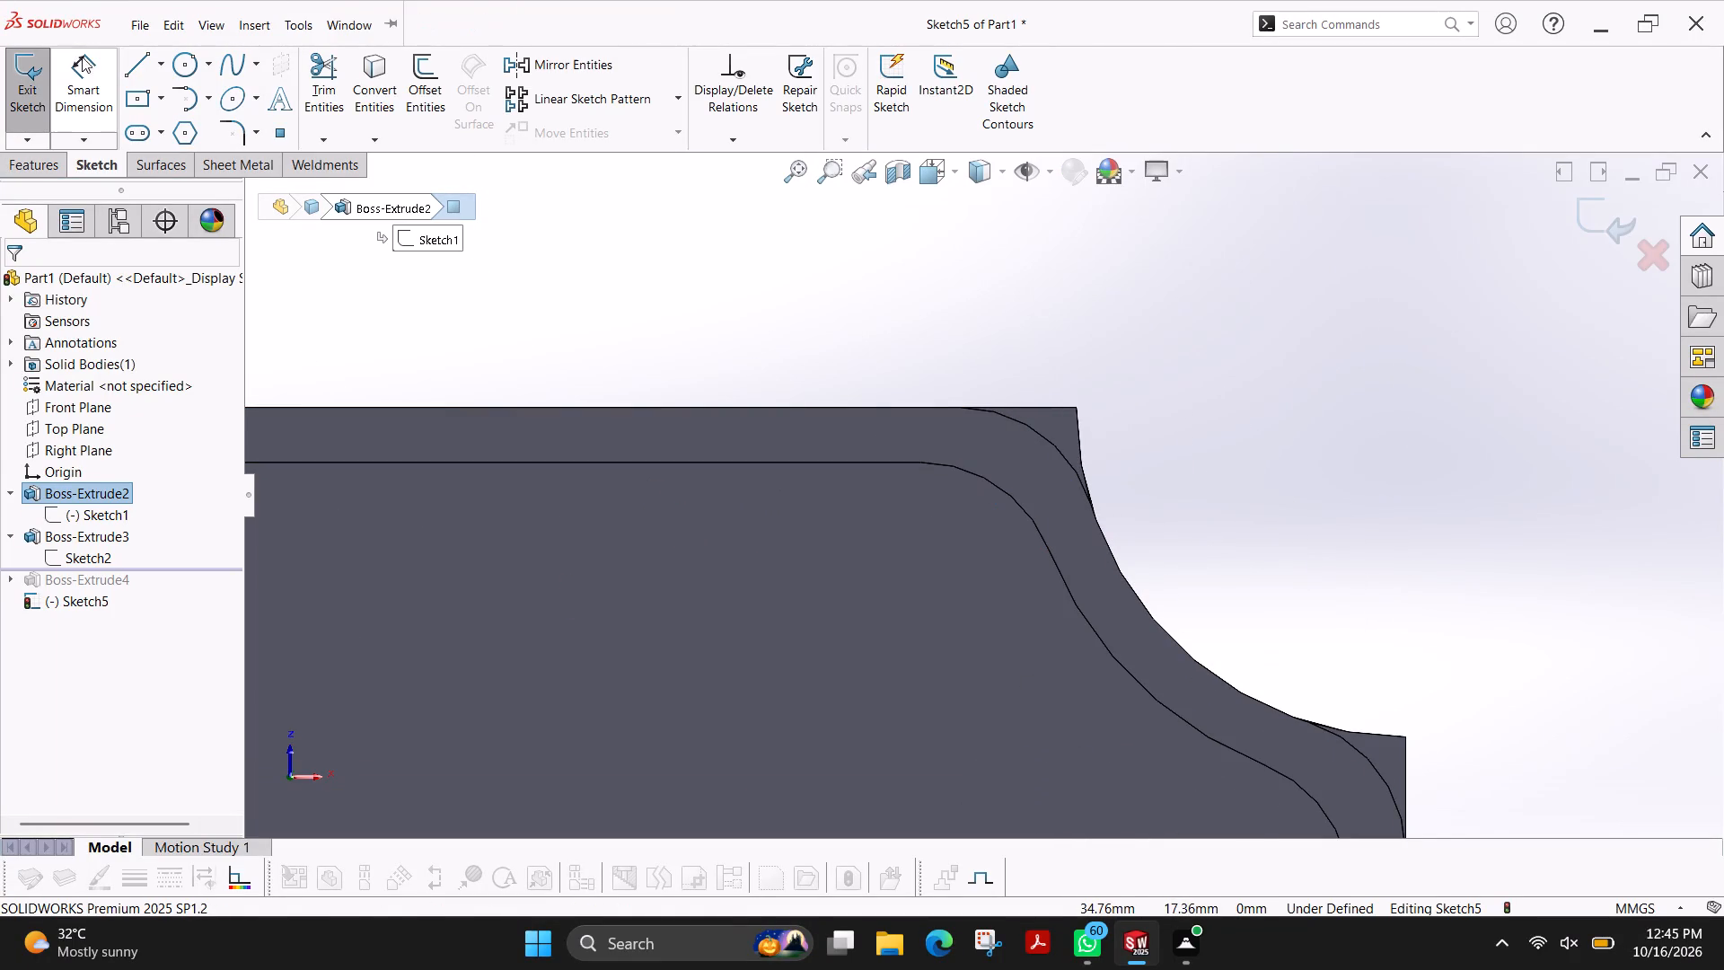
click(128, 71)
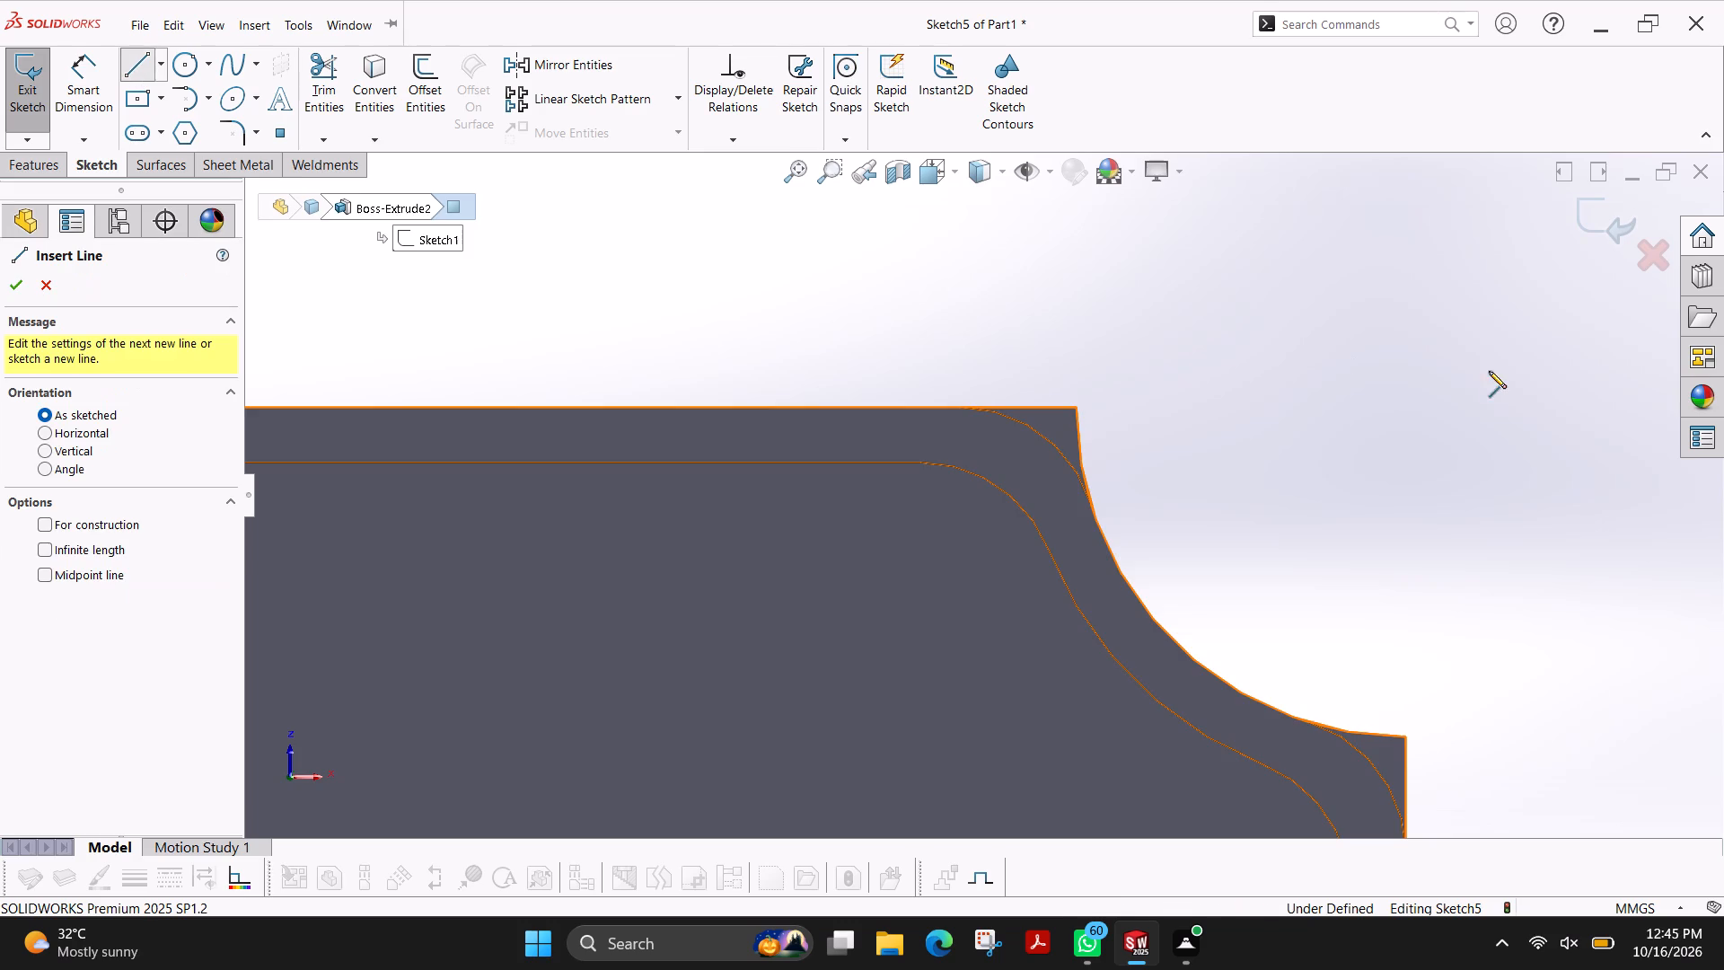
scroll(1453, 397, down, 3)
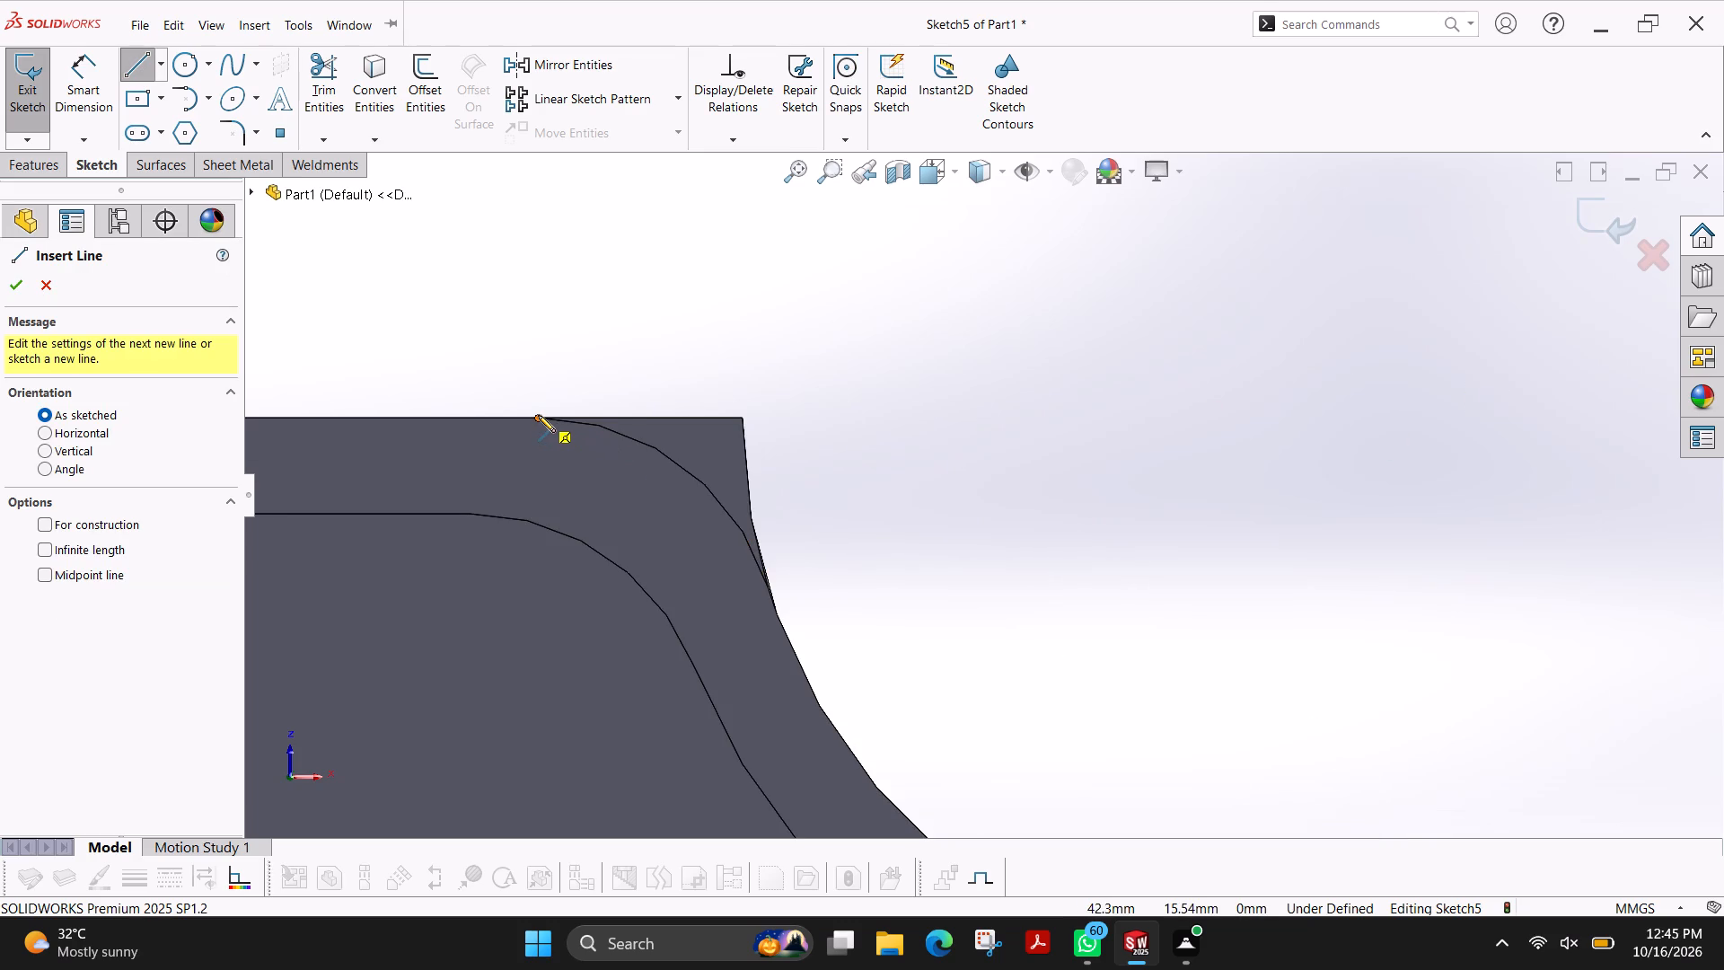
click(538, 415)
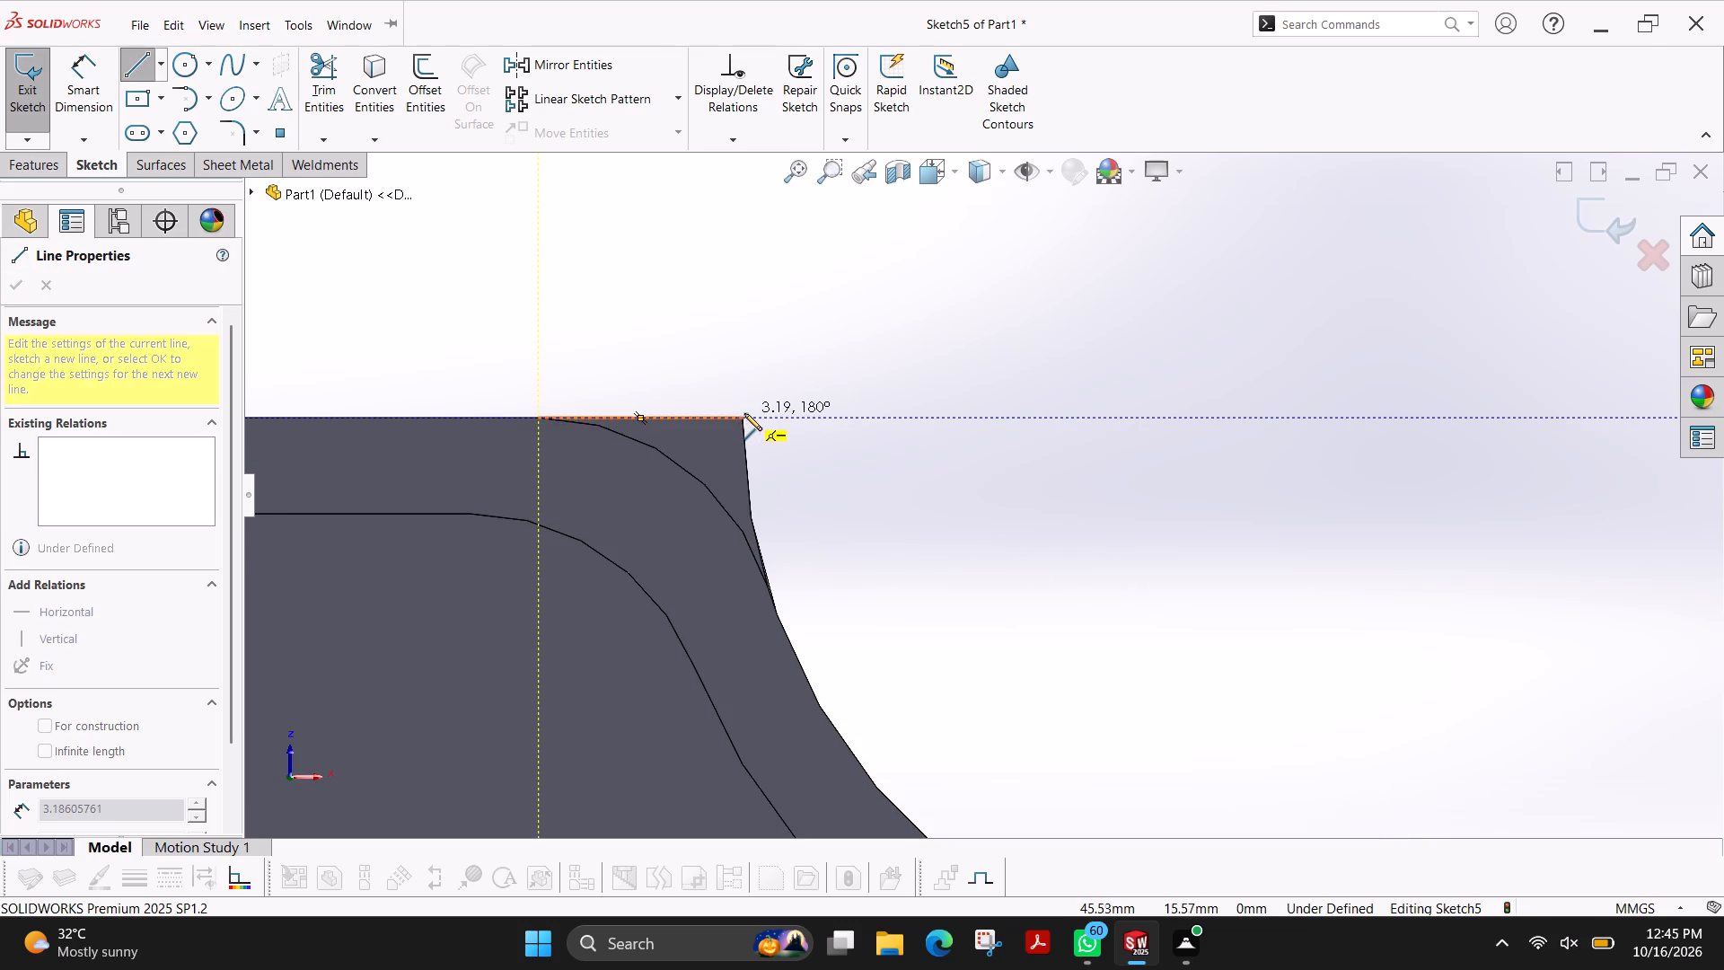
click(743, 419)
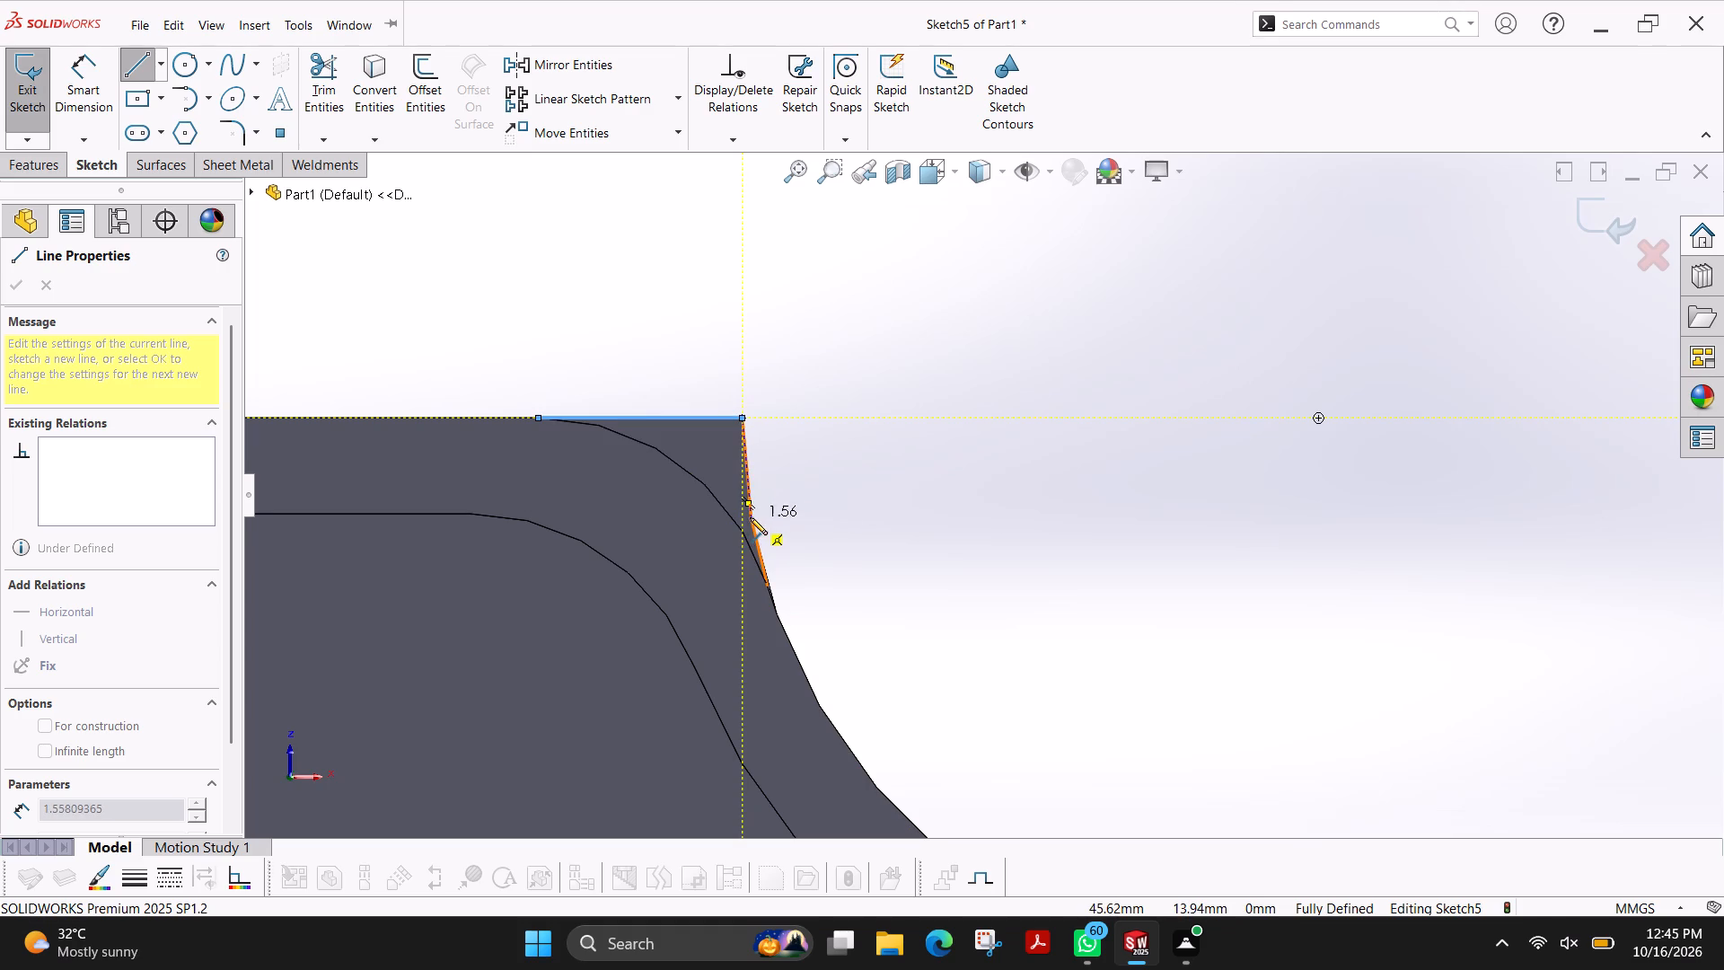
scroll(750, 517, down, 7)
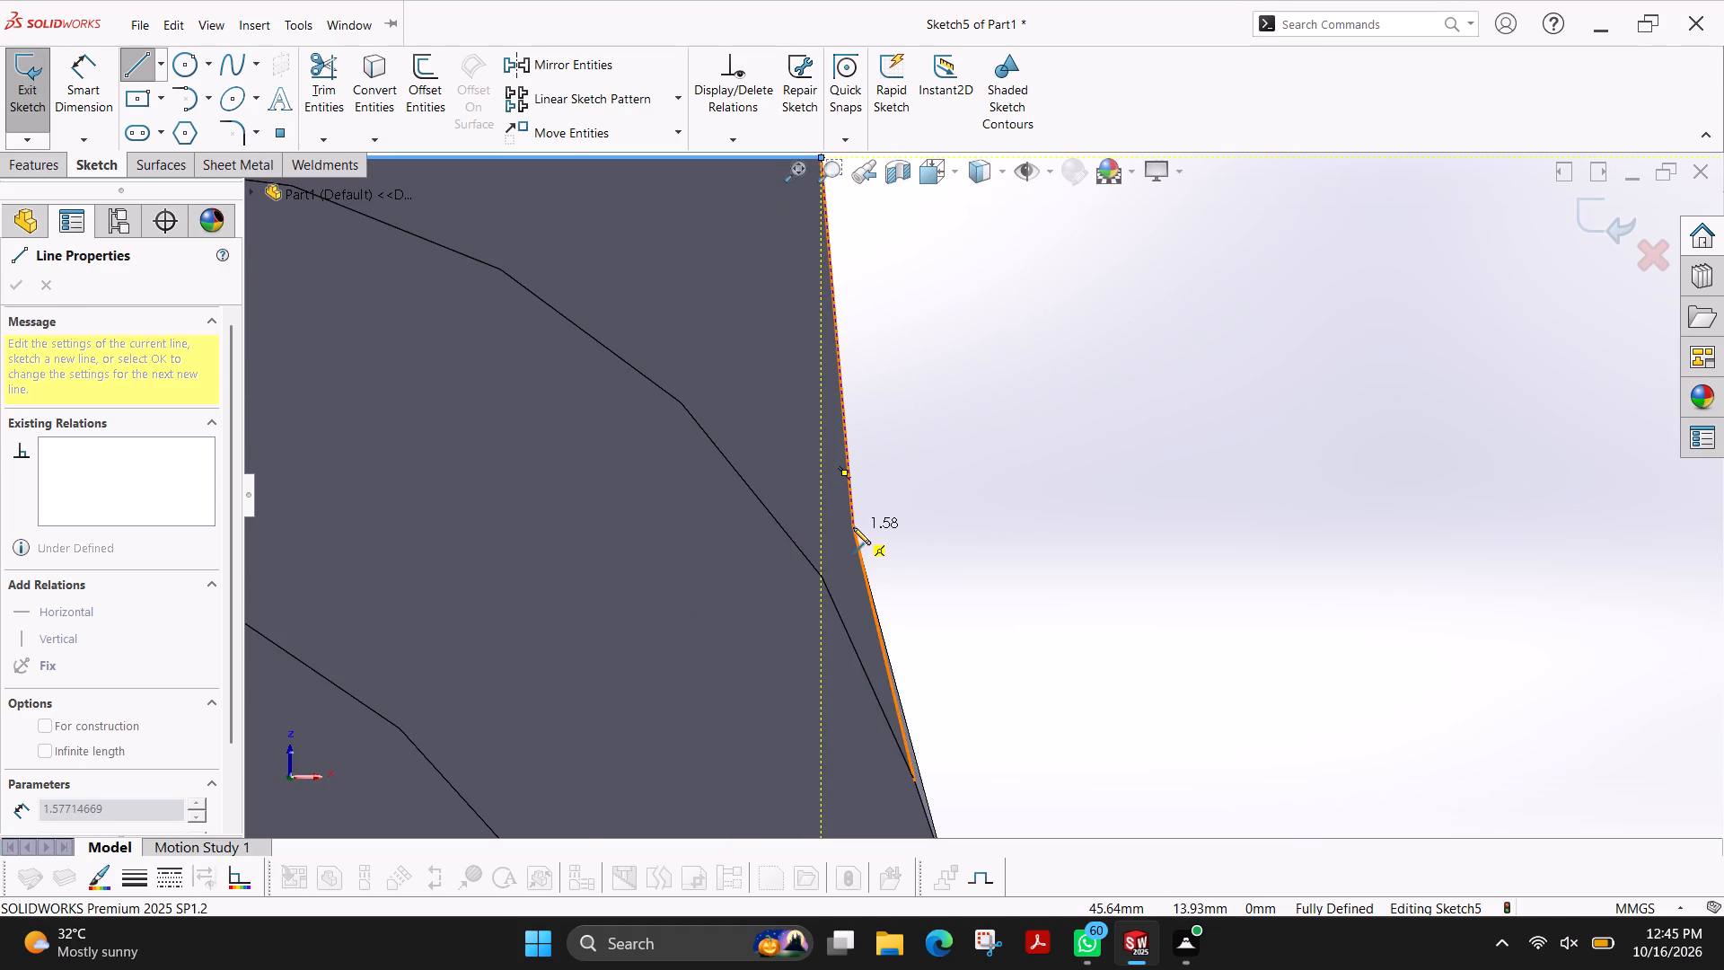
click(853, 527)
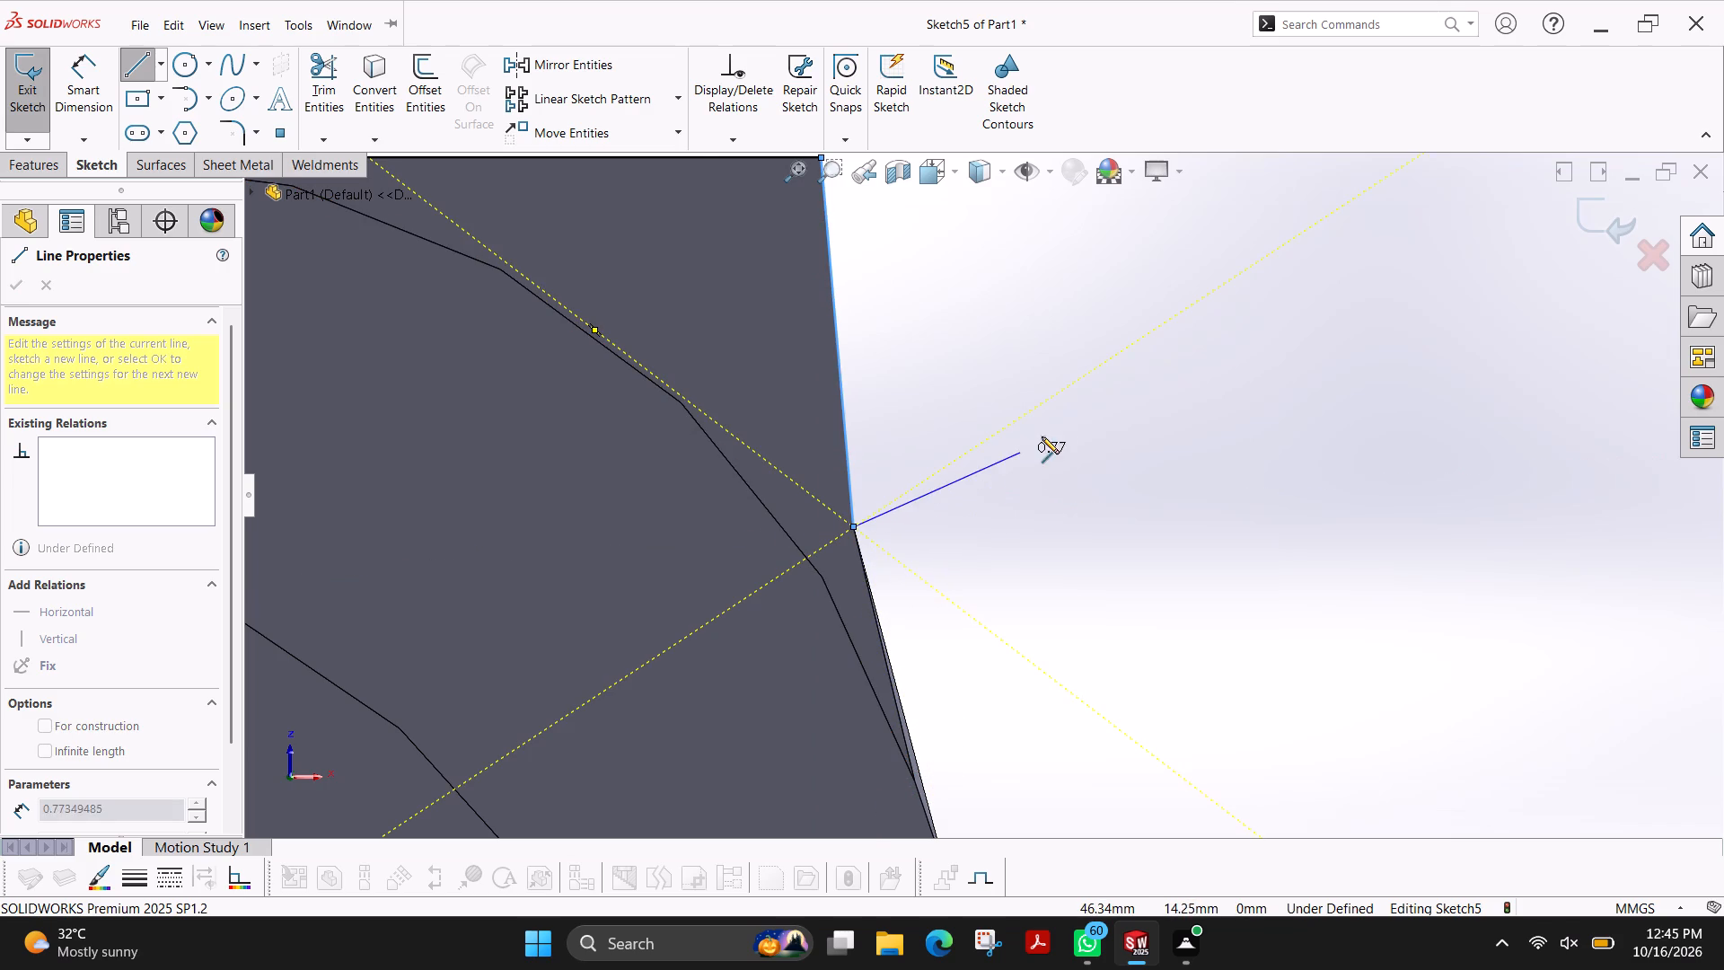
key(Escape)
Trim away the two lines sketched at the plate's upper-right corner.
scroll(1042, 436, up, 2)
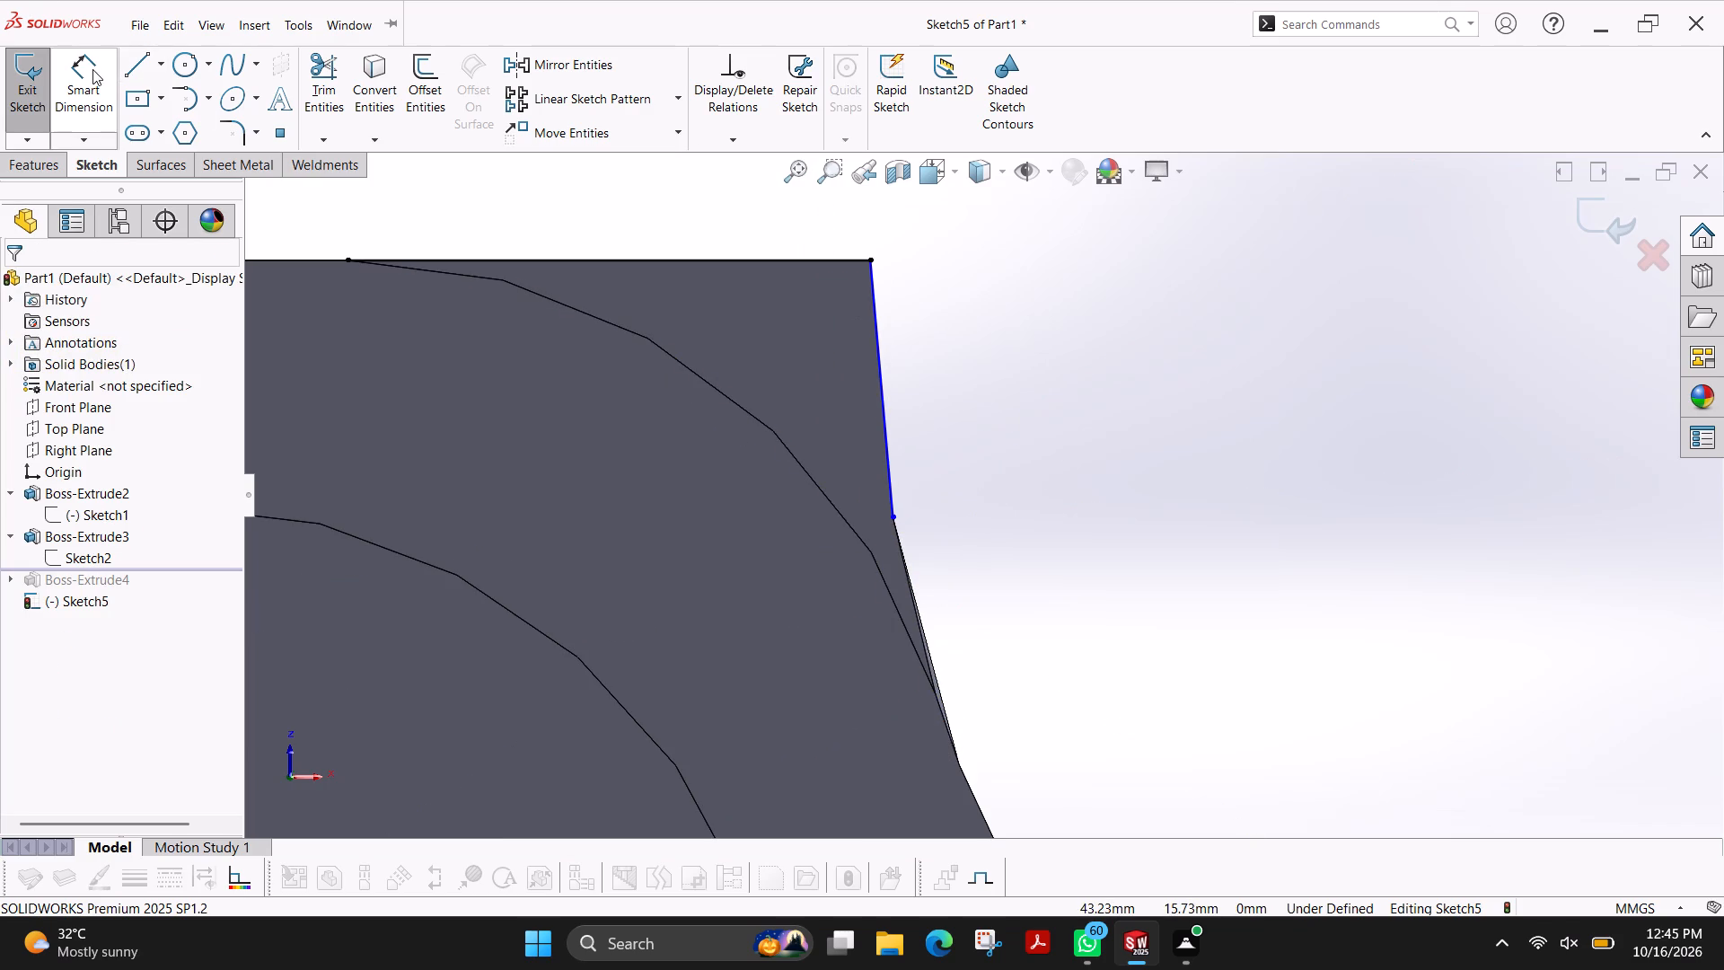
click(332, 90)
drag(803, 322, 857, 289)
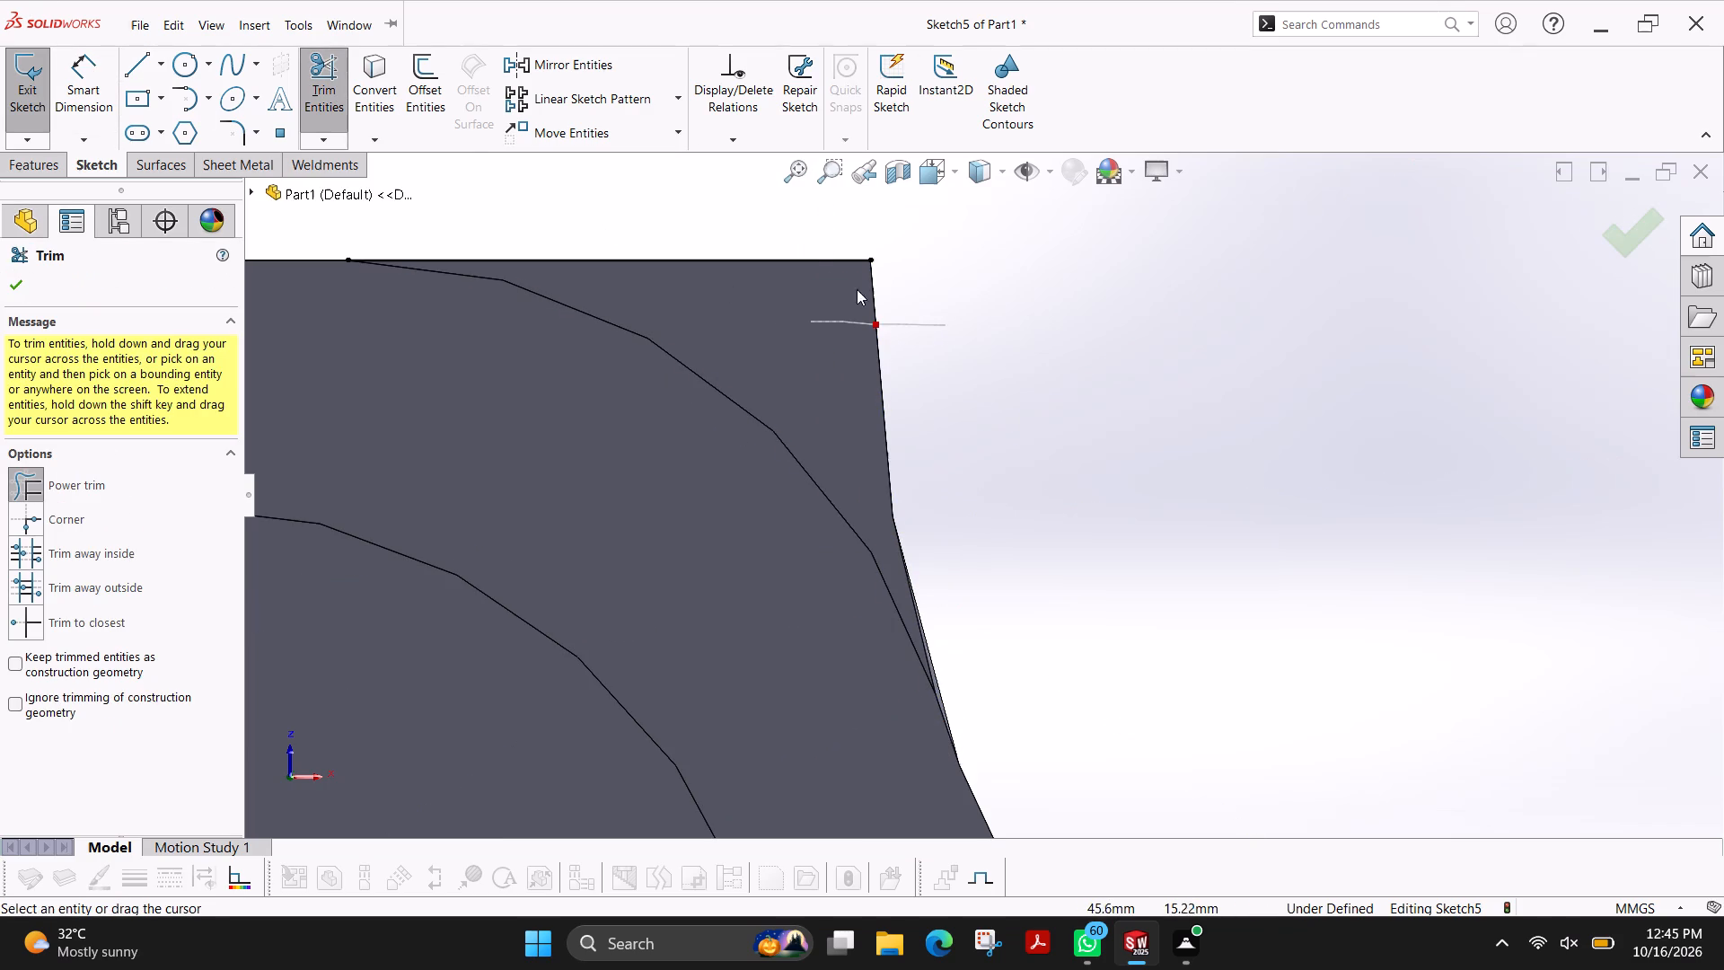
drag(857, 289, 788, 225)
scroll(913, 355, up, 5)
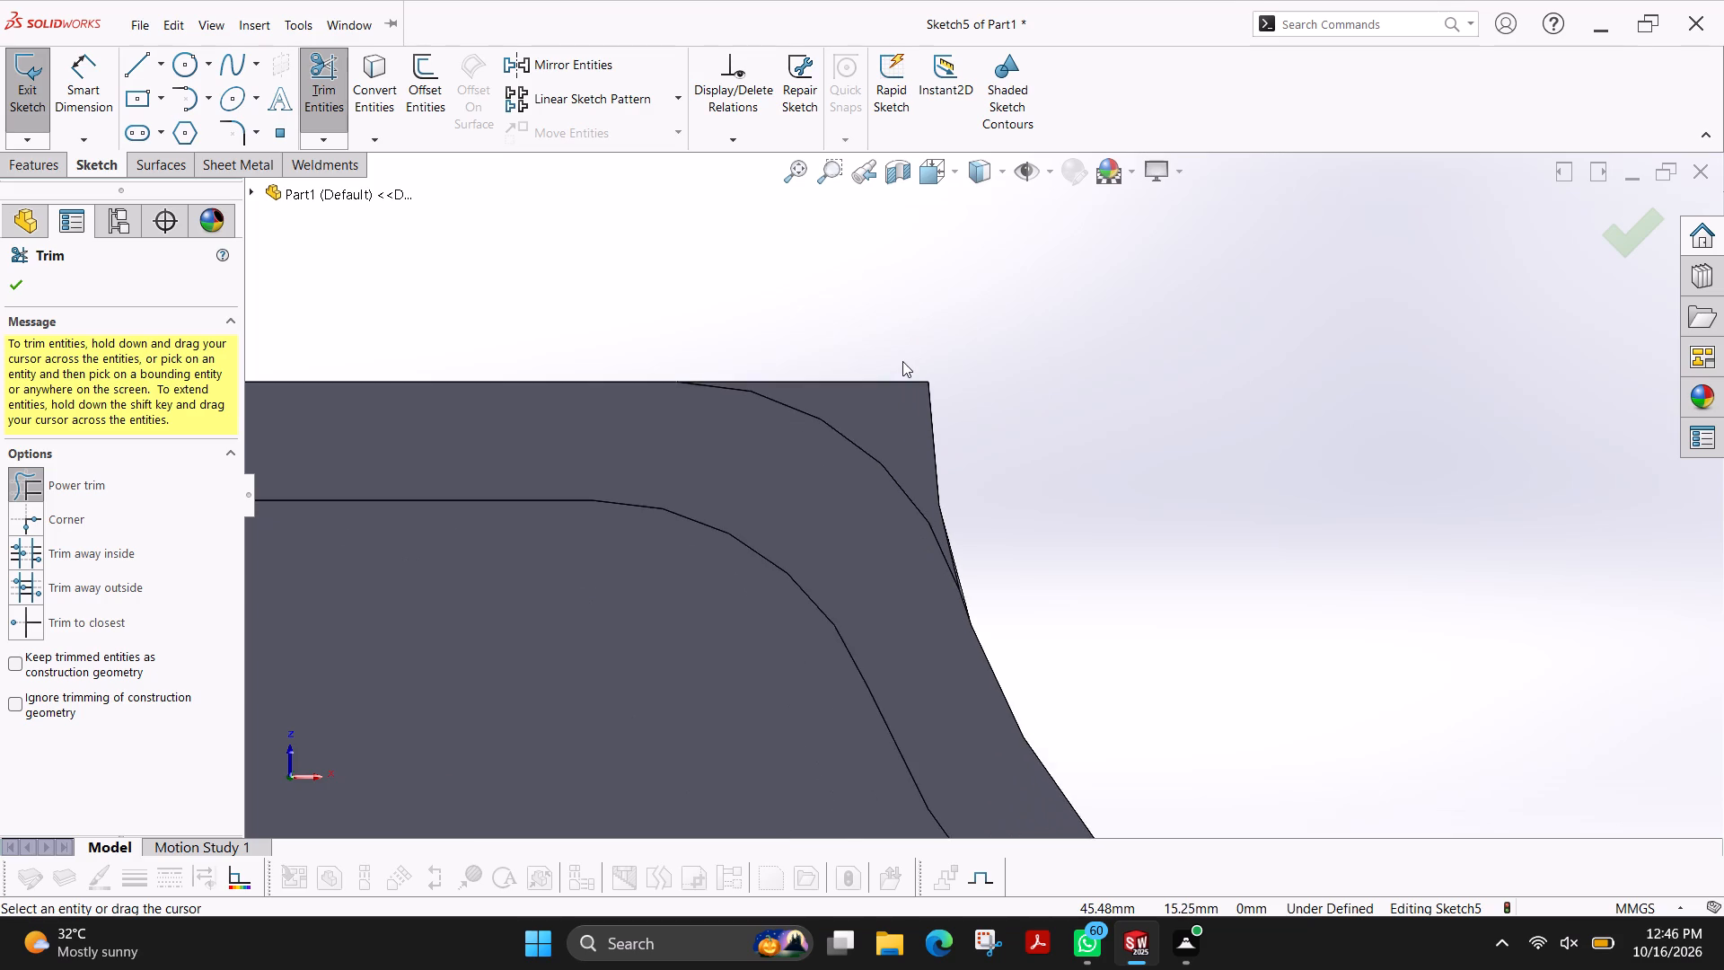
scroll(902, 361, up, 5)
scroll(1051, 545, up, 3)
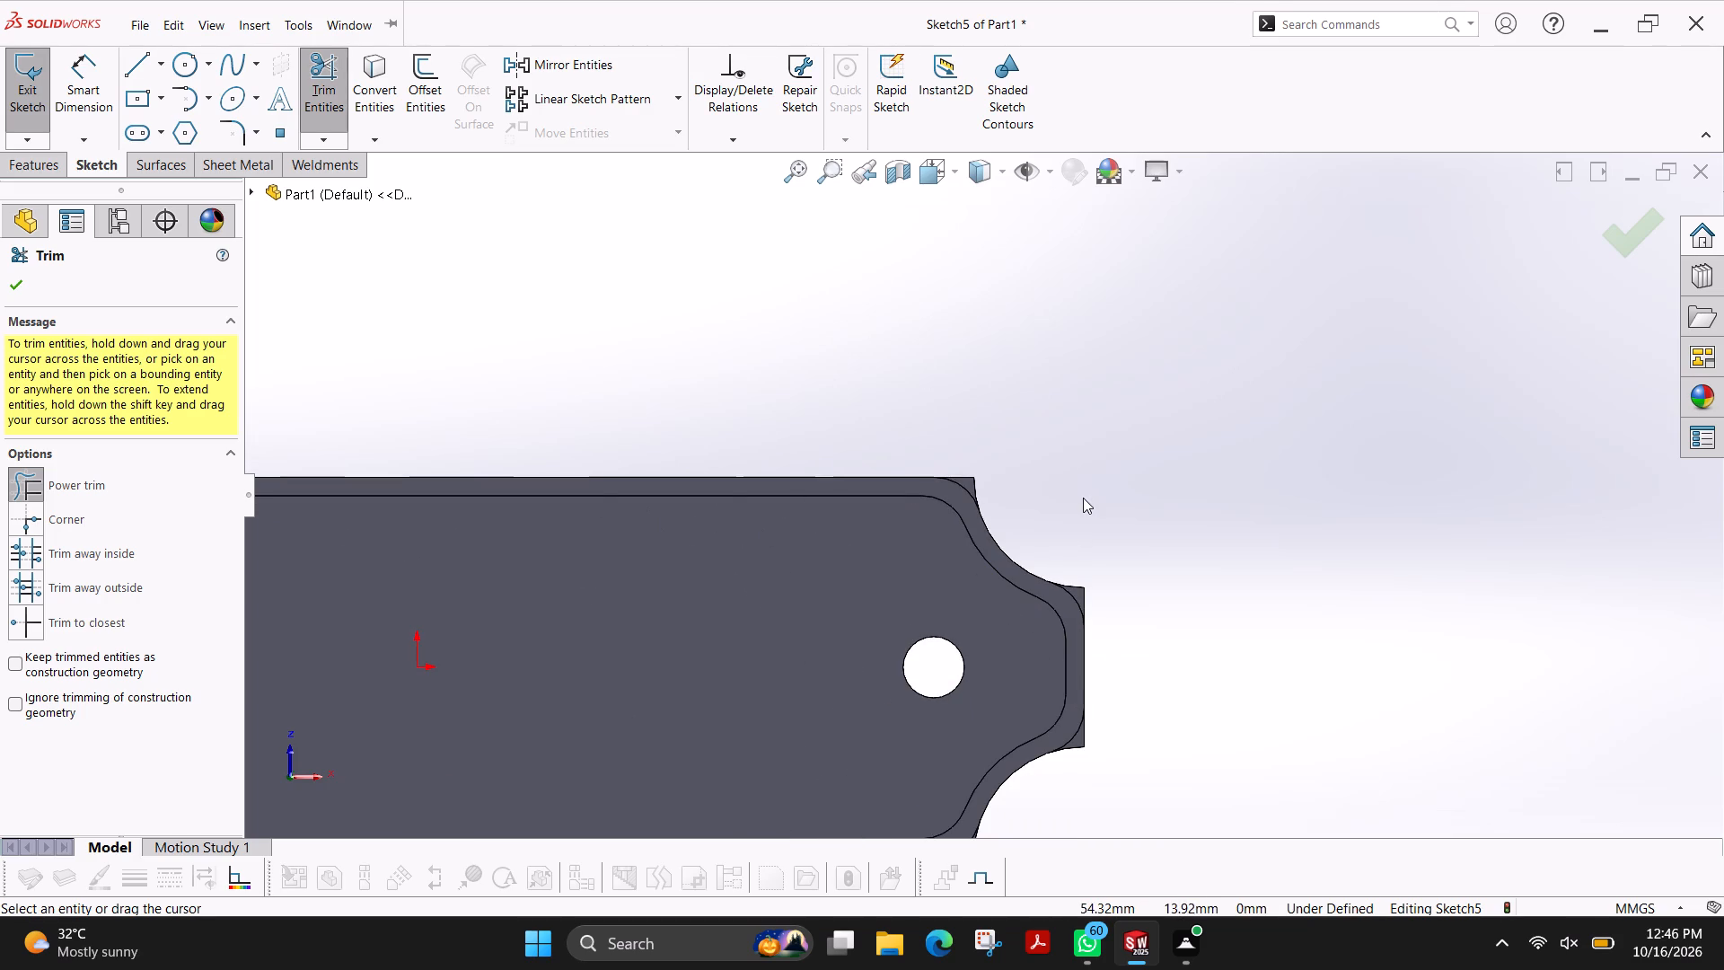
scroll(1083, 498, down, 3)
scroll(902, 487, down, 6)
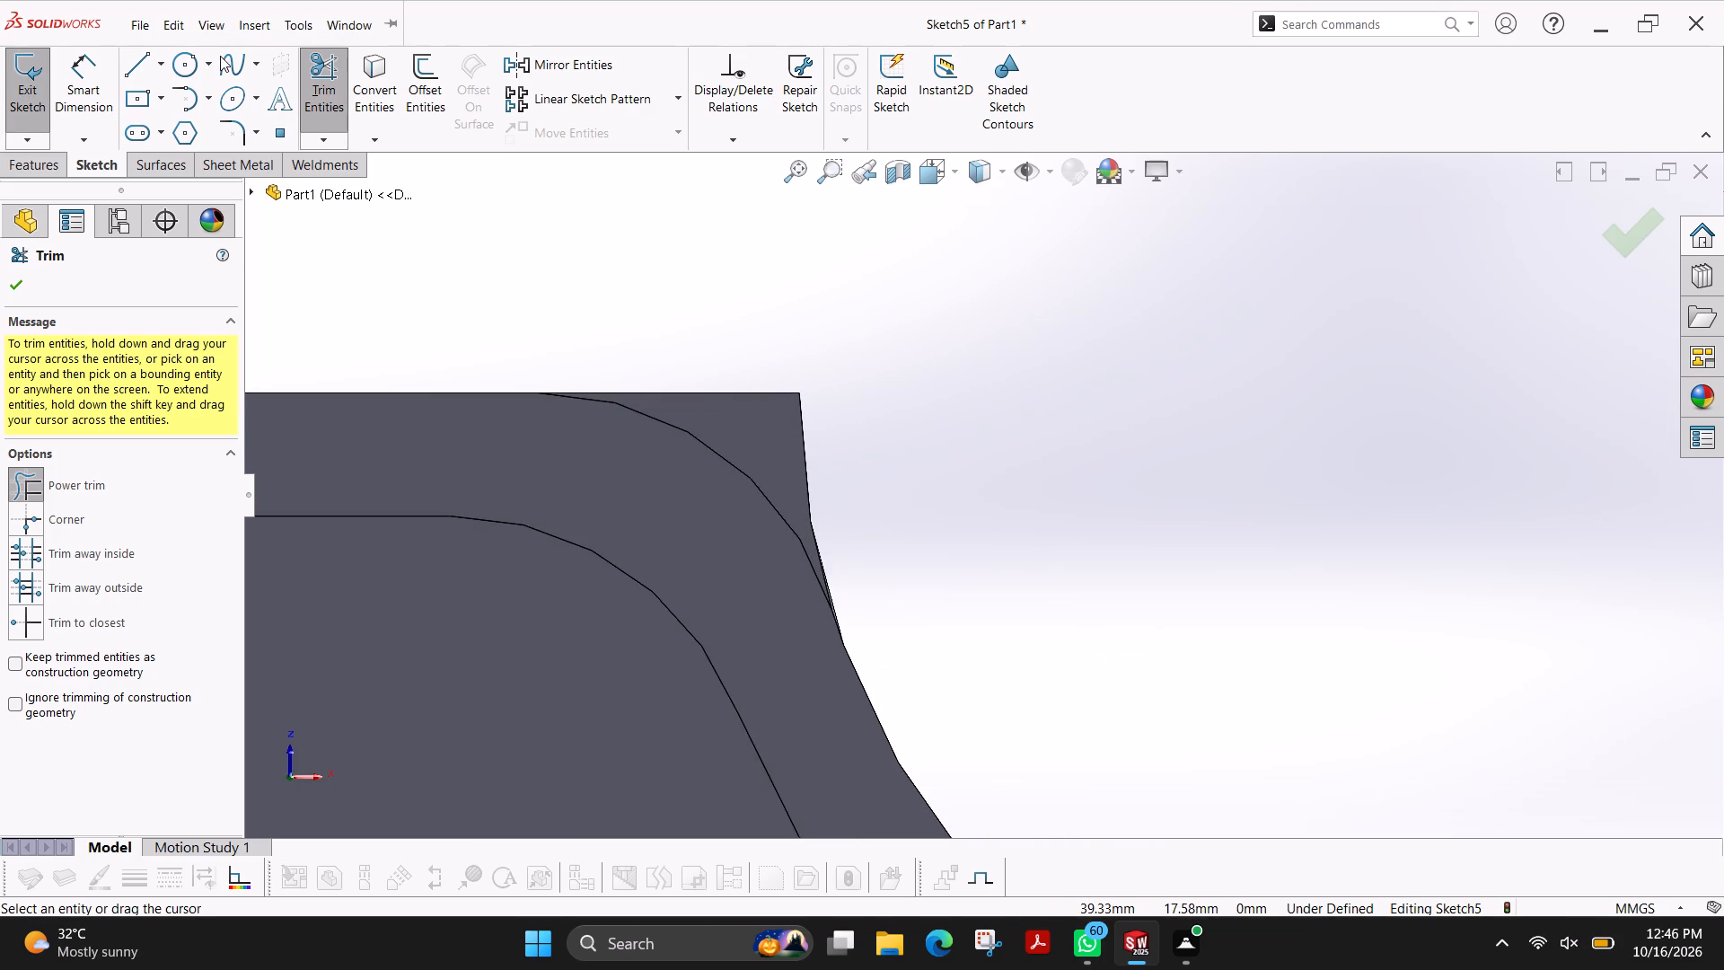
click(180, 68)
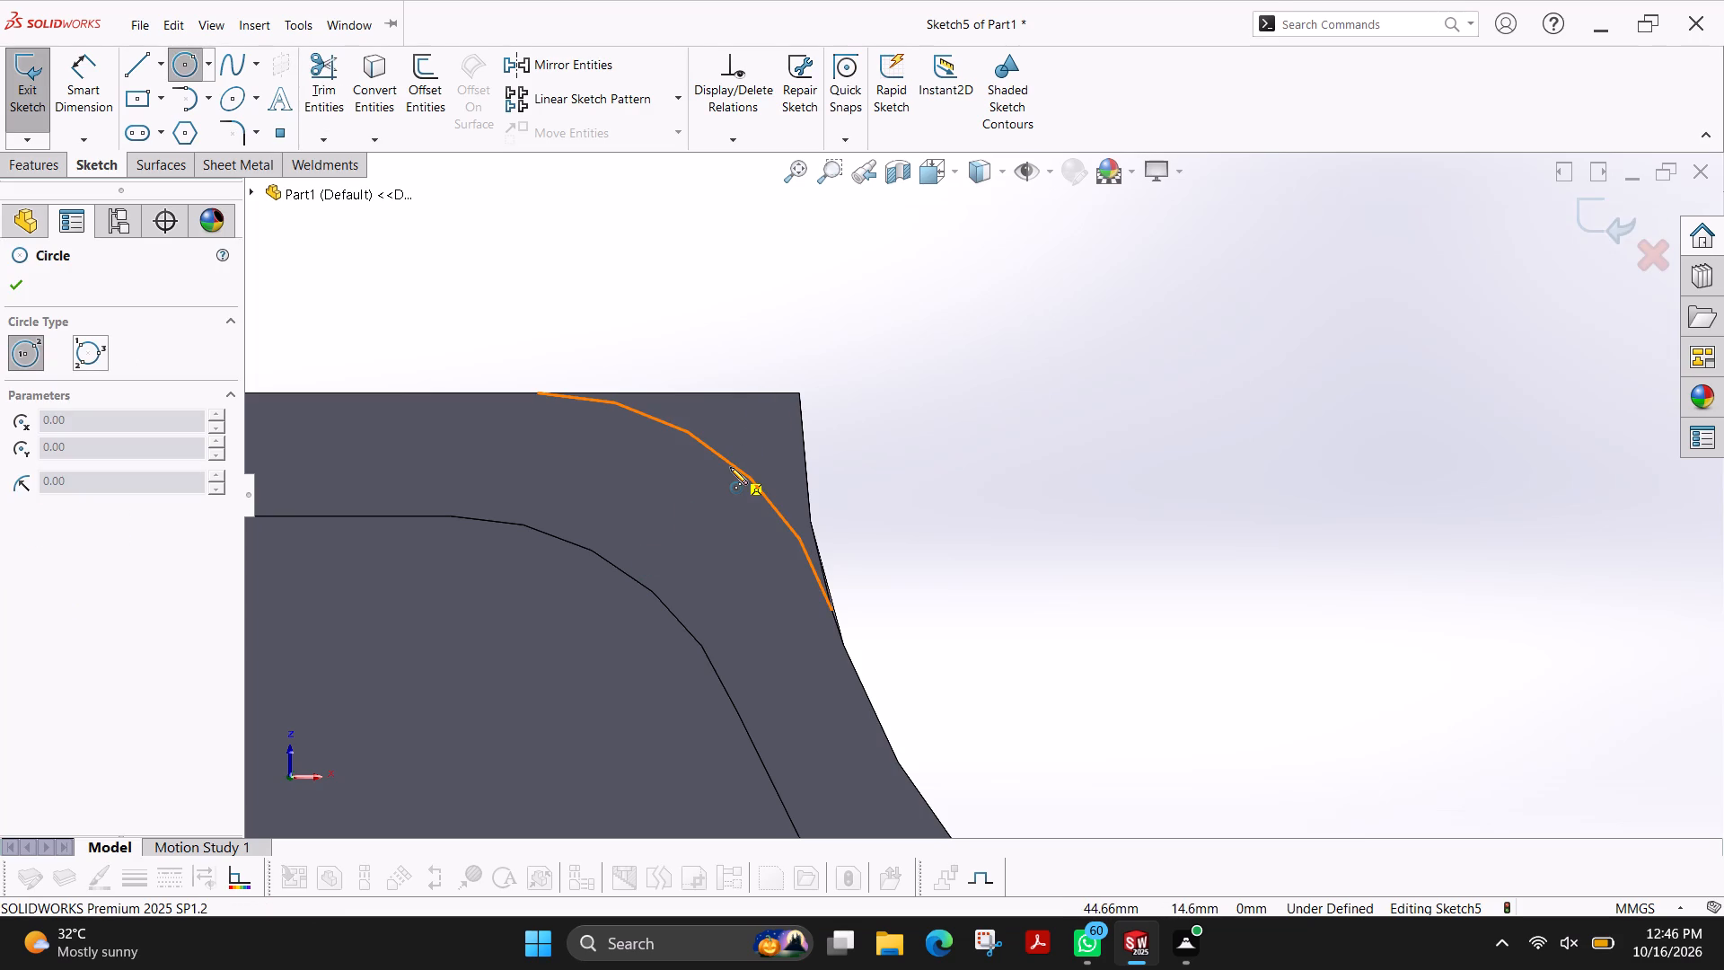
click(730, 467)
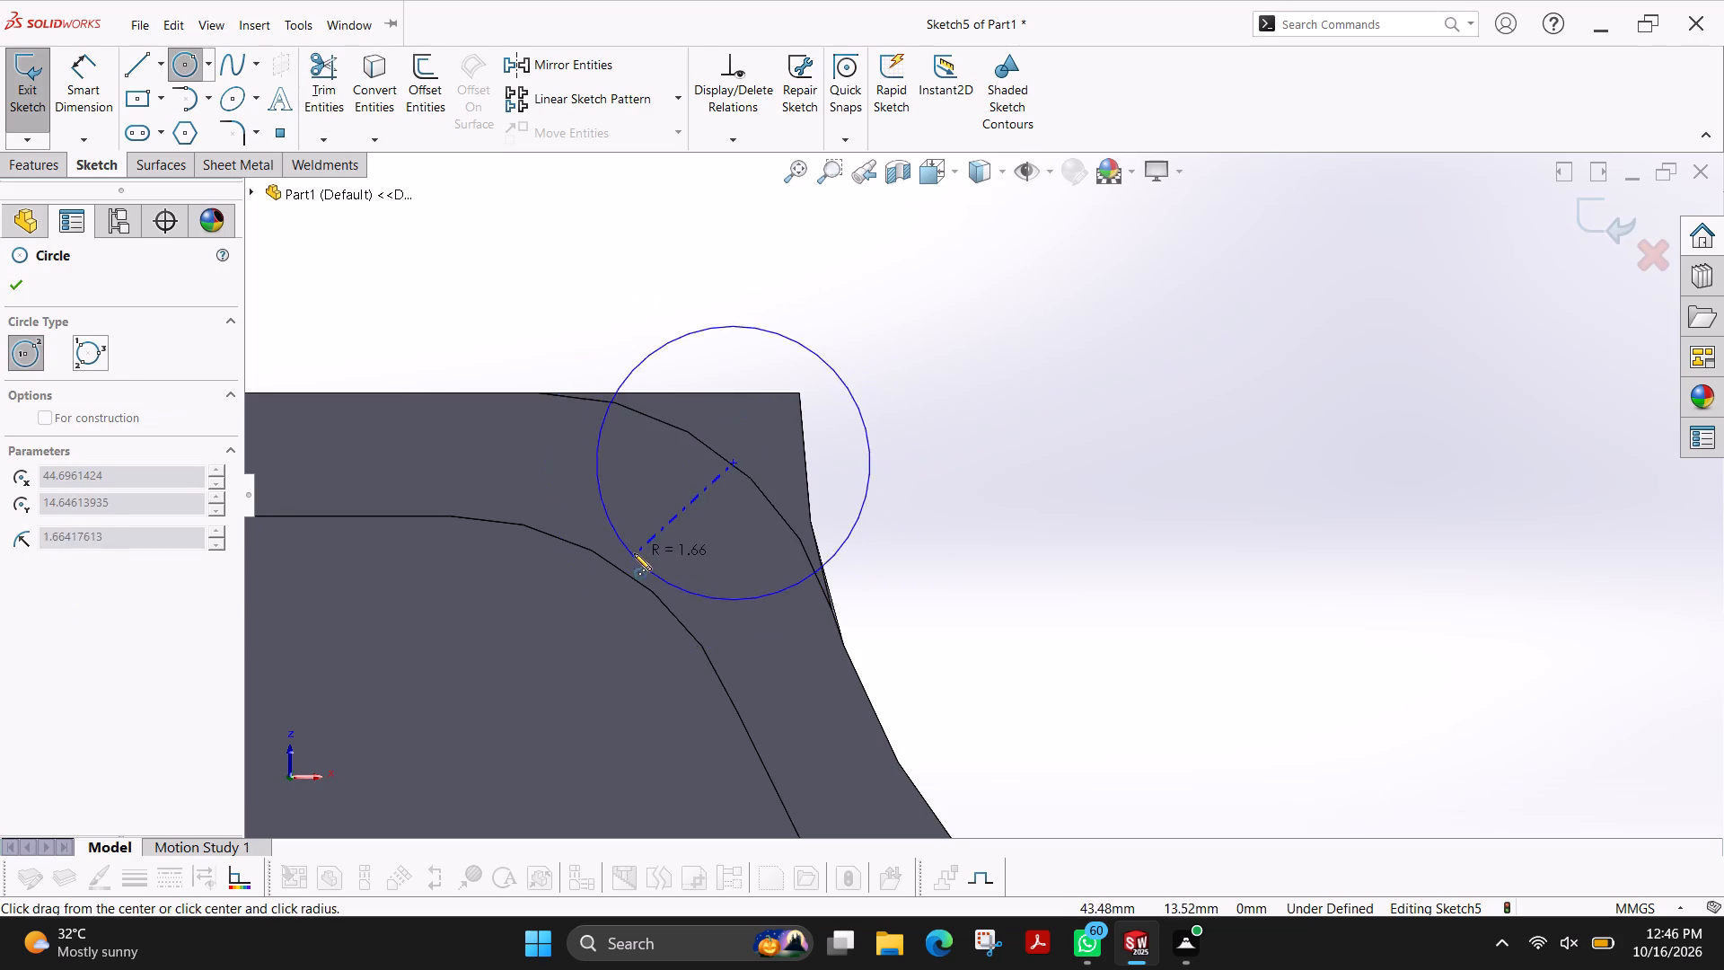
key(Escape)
Sketch a 3.75 mm radius circle centred on and matching the rim's fillet above the upper-right notch.
click(188, 66)
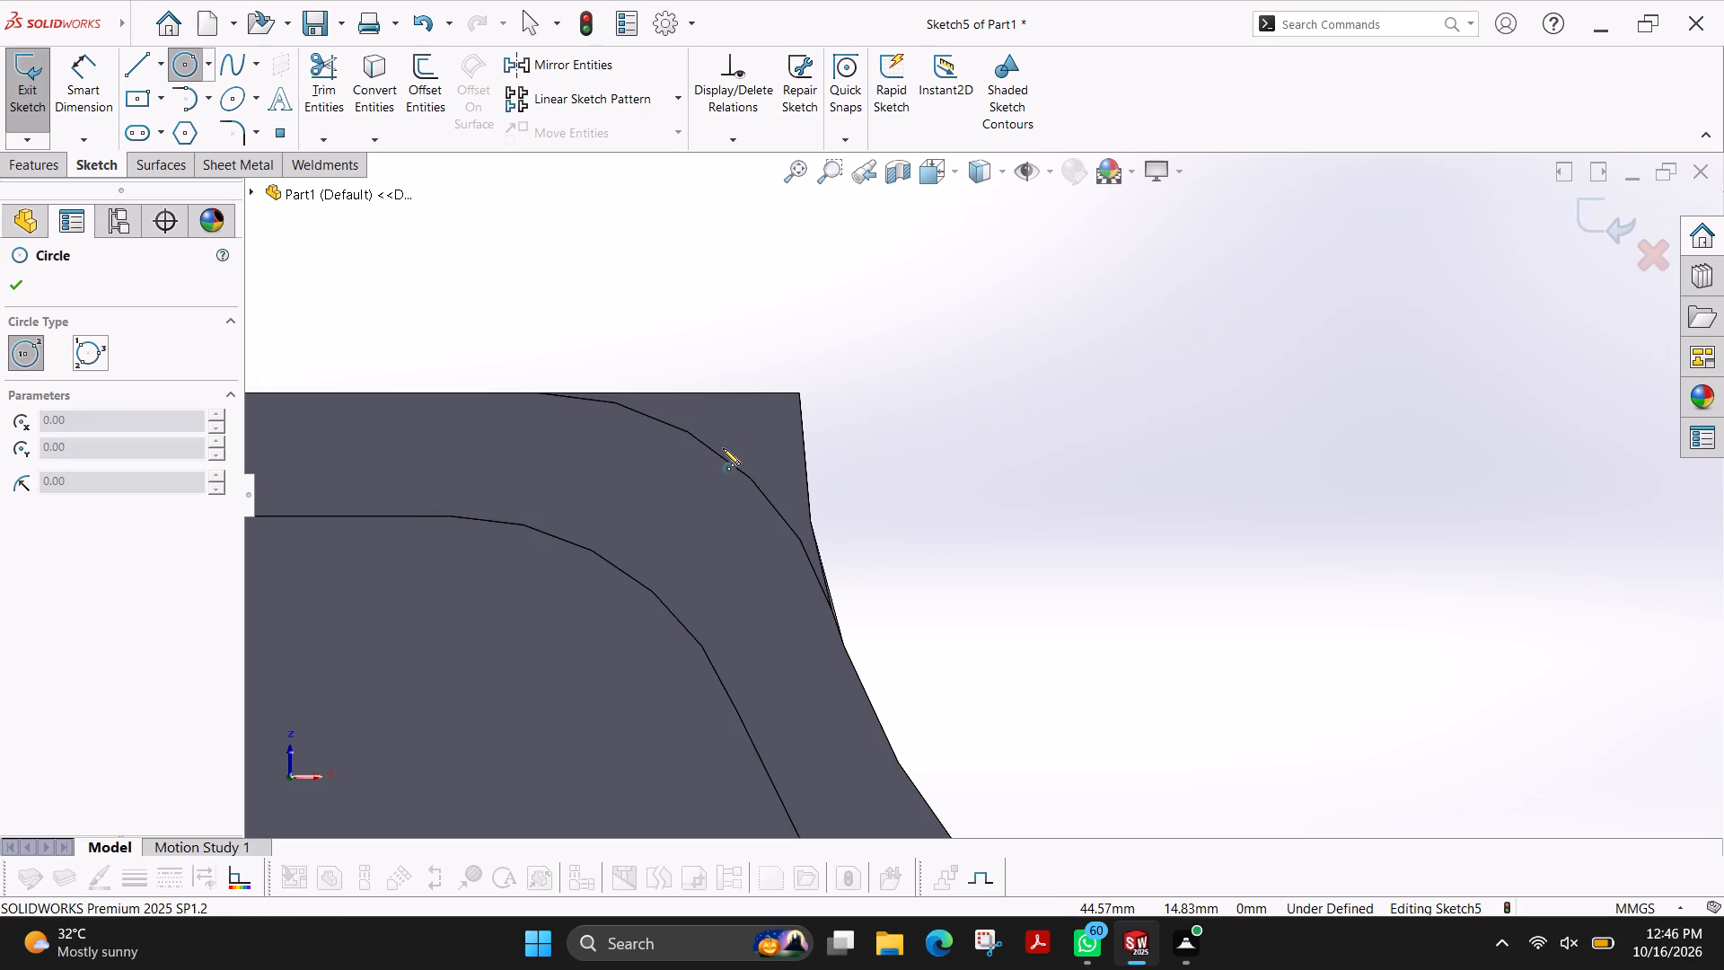
scroll(722, 464, up, 6)
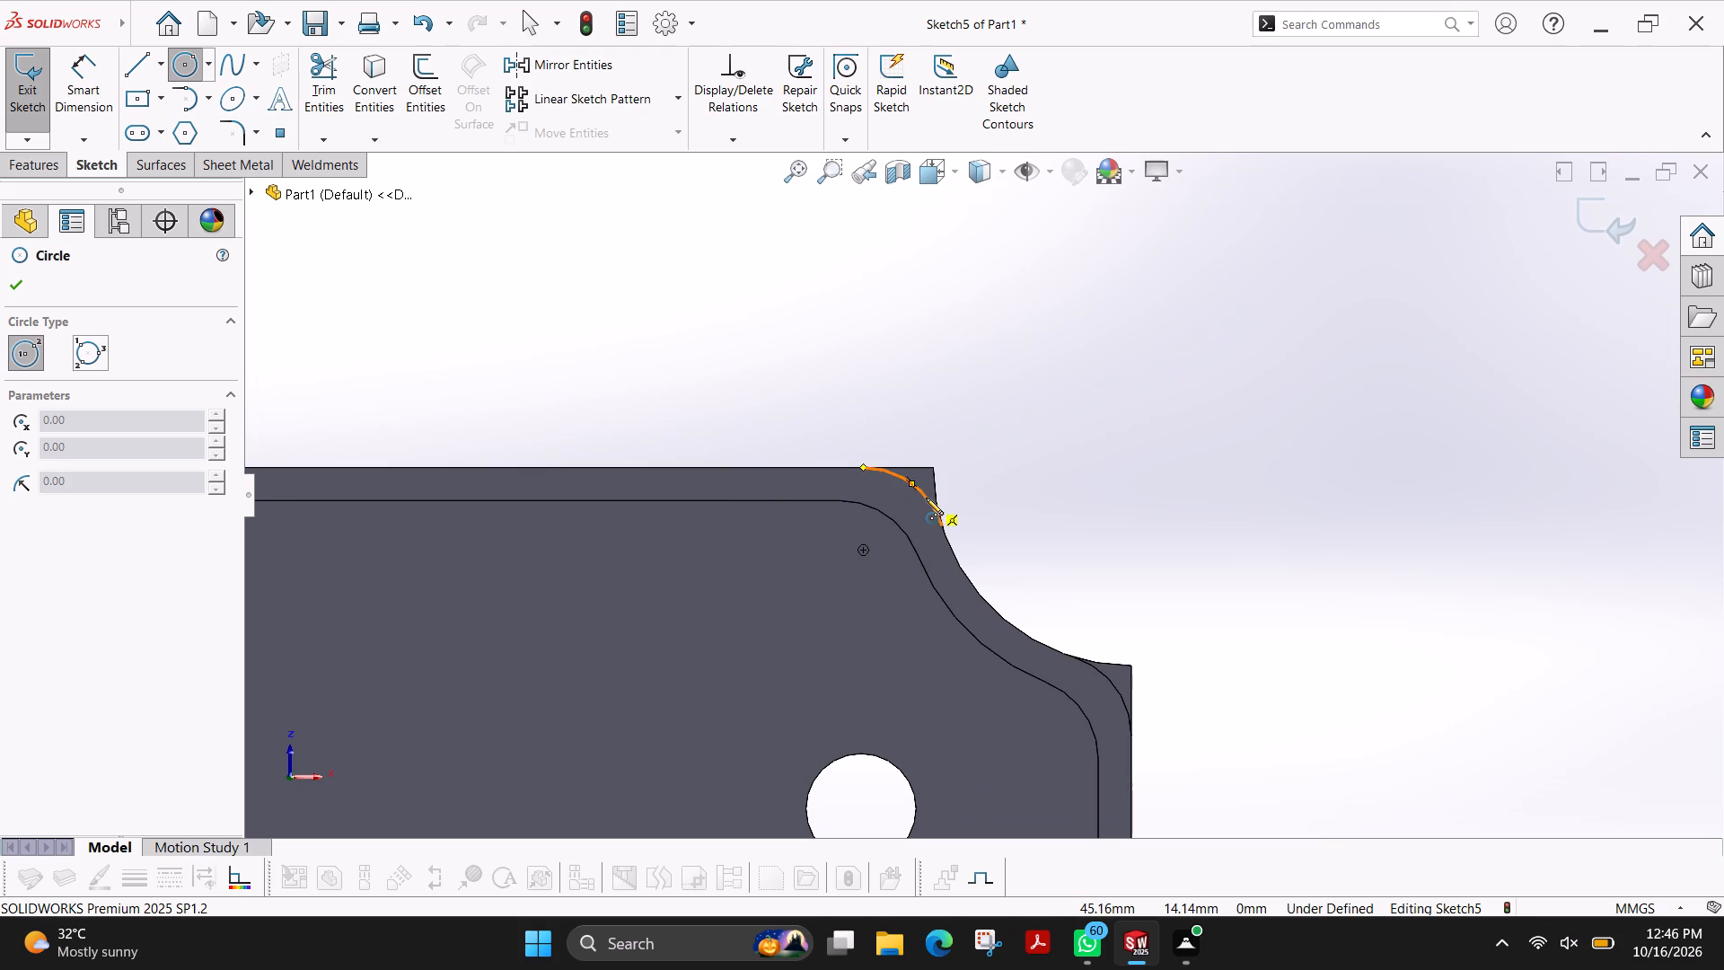
click(863, 551)
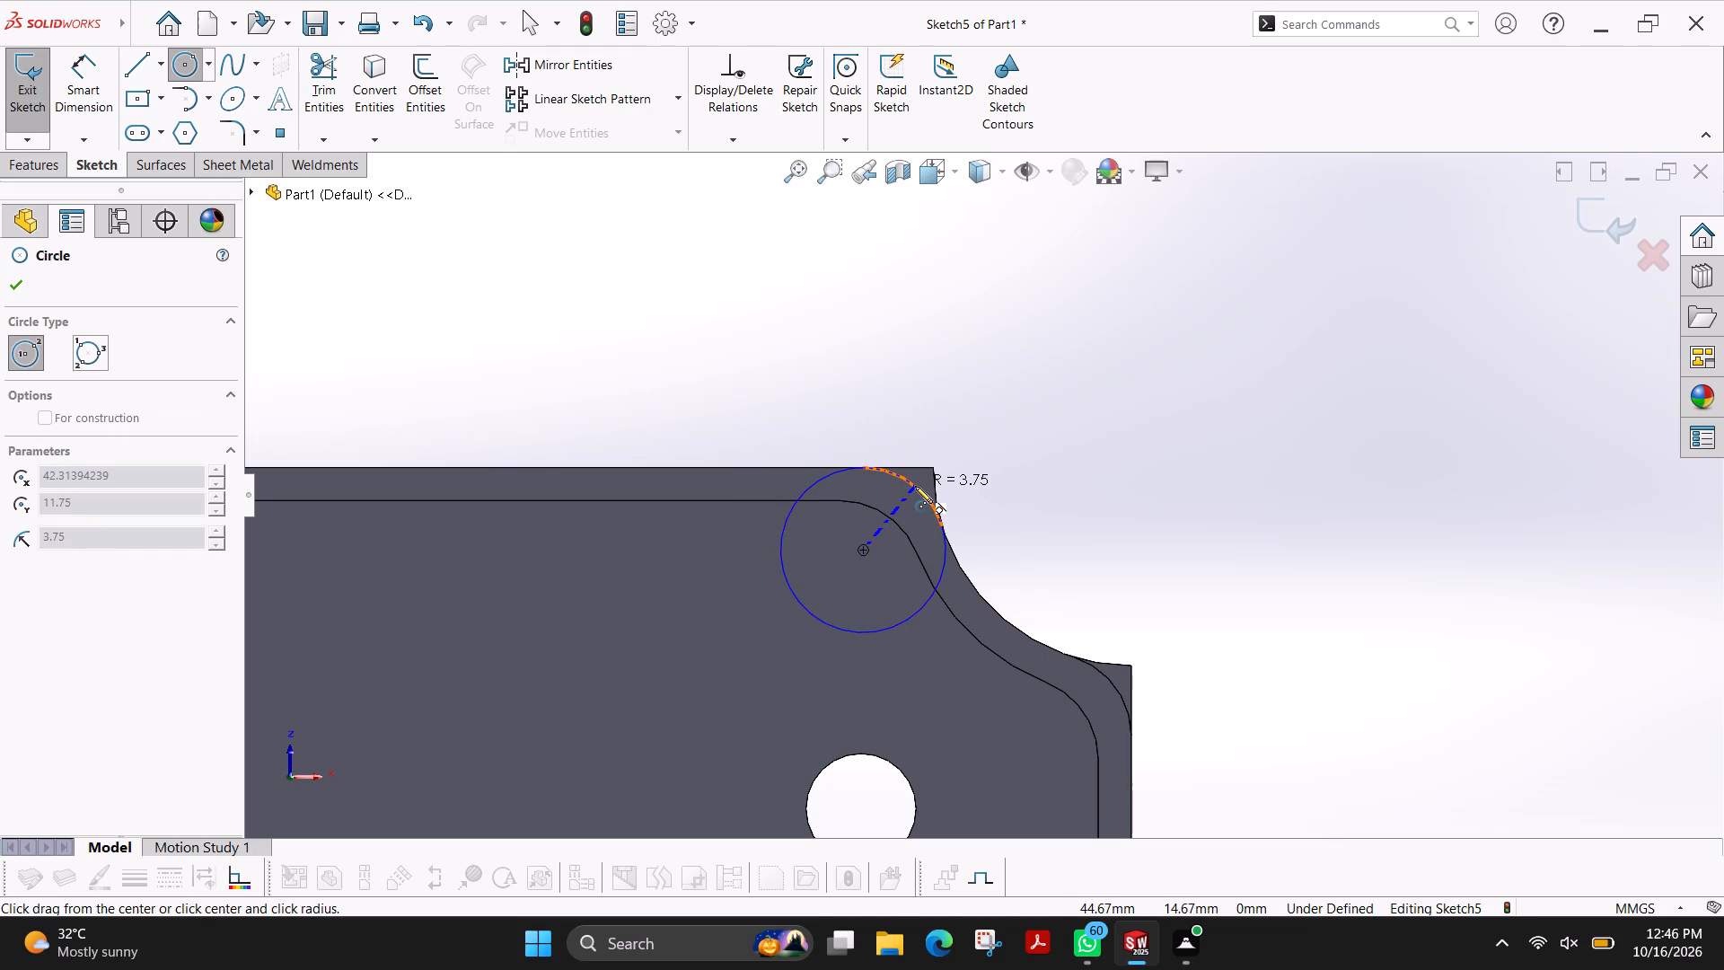
click(915, 486)
Sketch a 3.75 mm radius circle centred on the rim's upper fillet at the plate's right end, matching that arc.
scroll(950, 501, up, 3)
scroll(950, 502, down, 9)
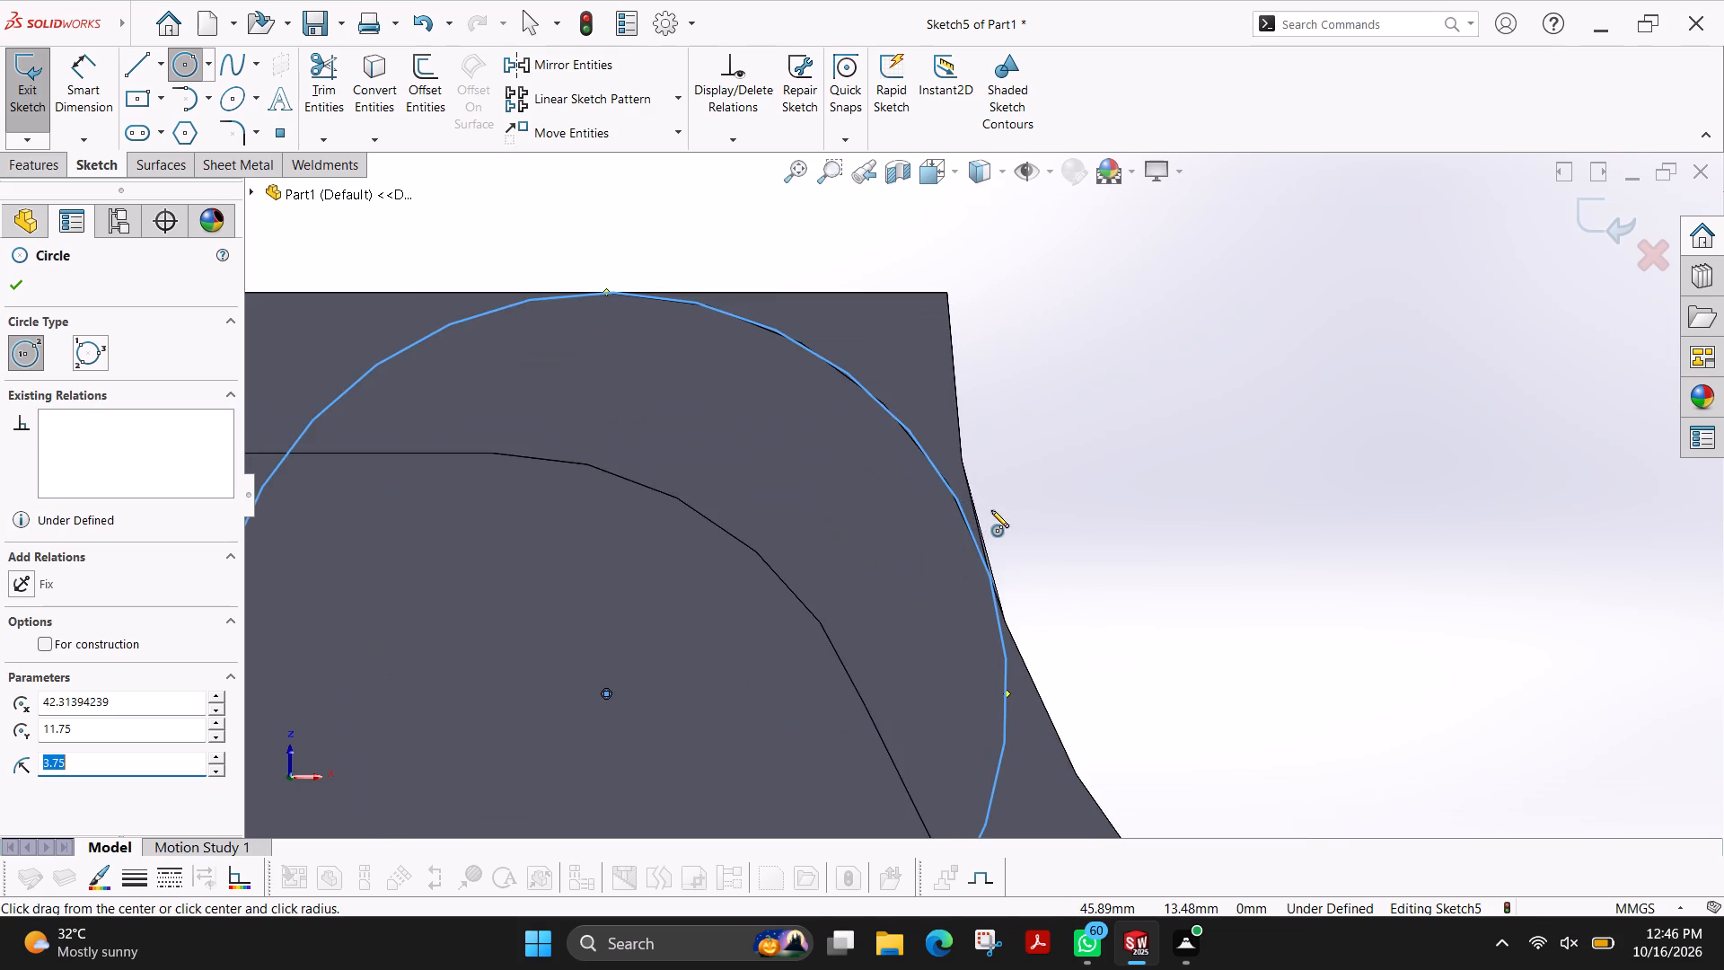
scroll(991, 510, down, 7)
scroll(991, 507, up, 4)
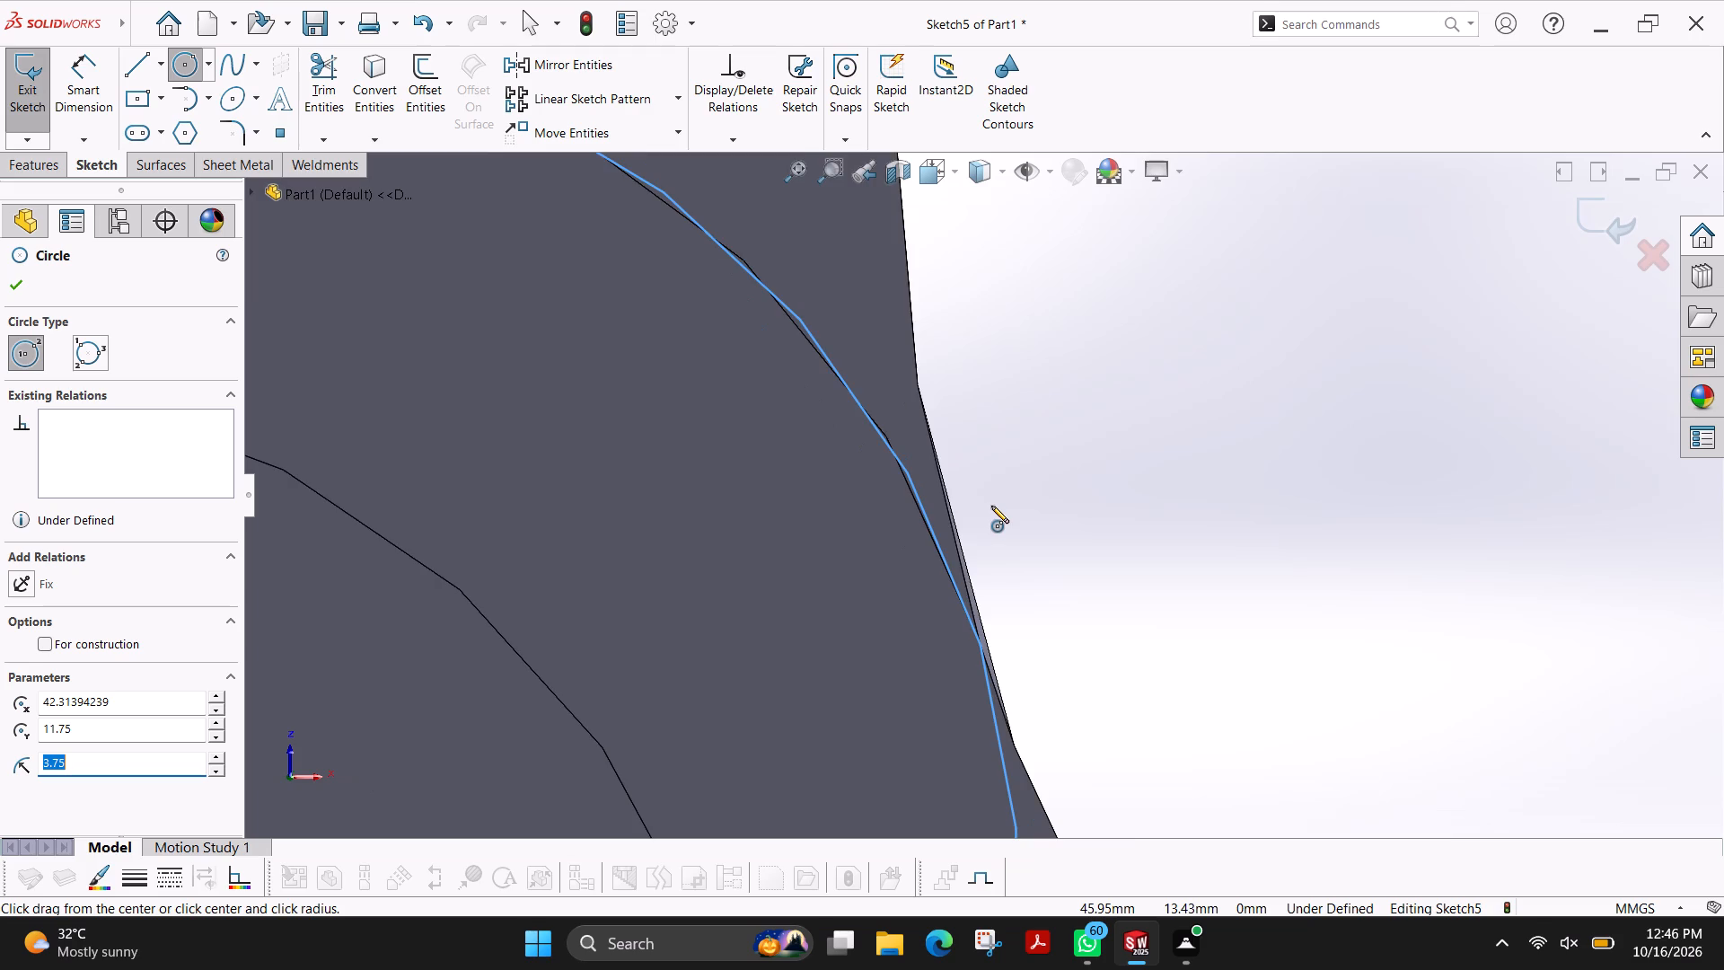
scroll(991, 506, up, 12)
scroll(1111, 618, down, 7)
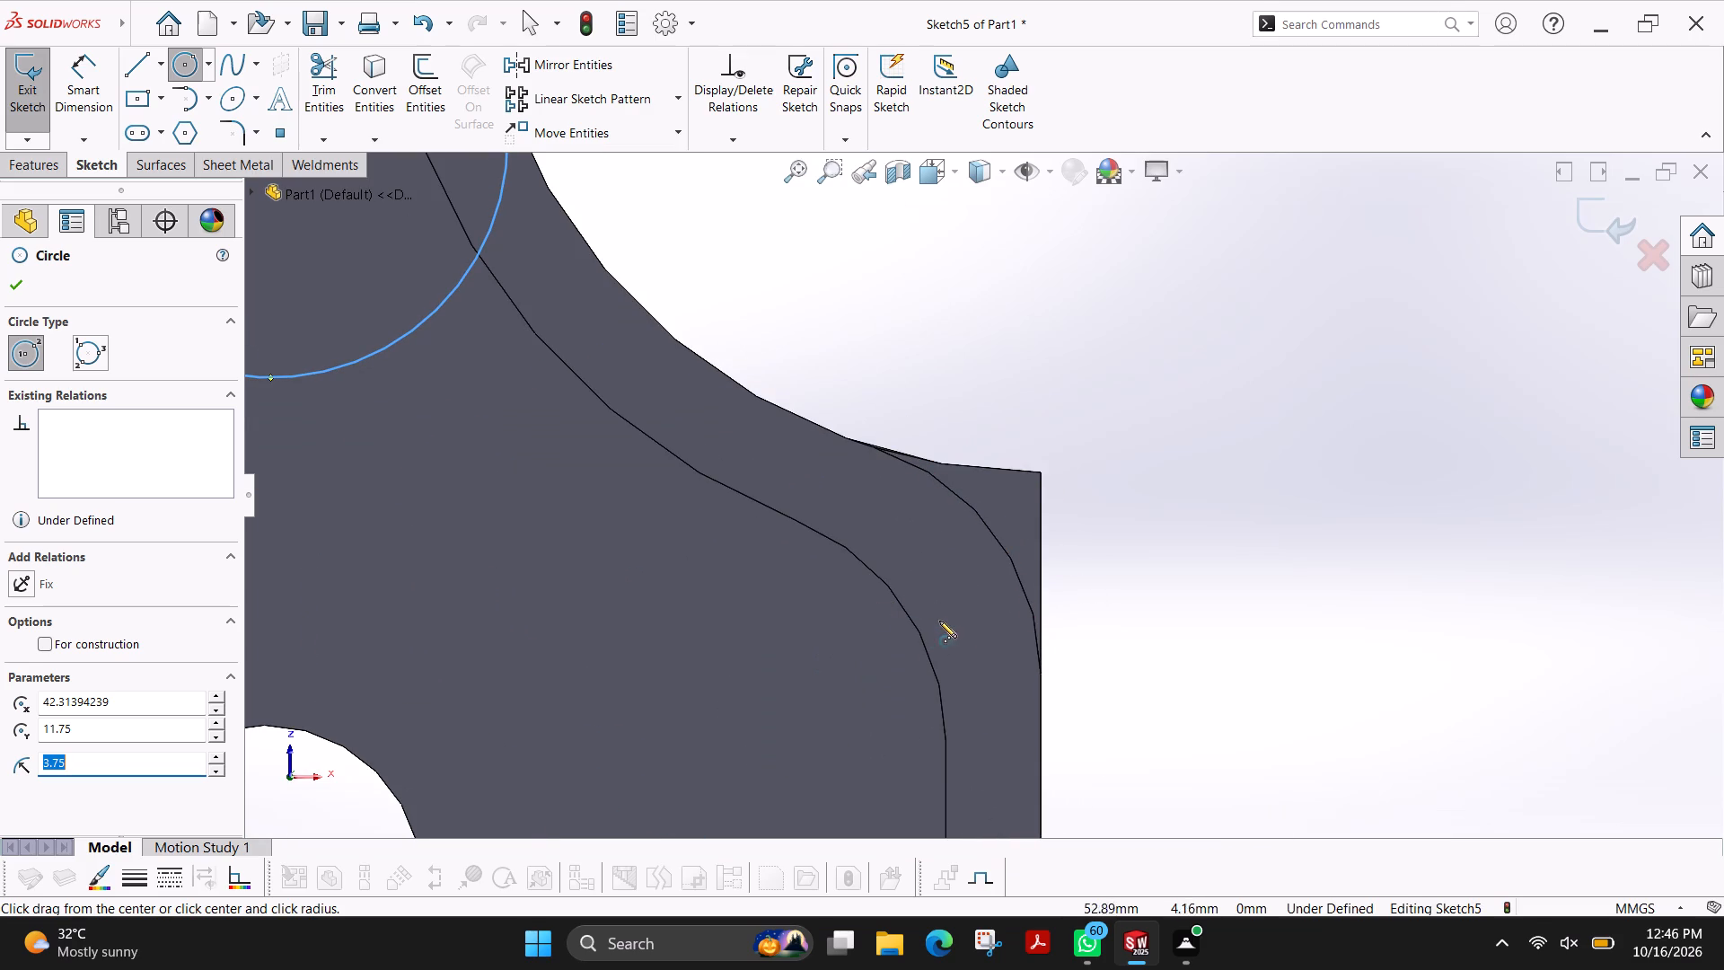
click(802, 675)
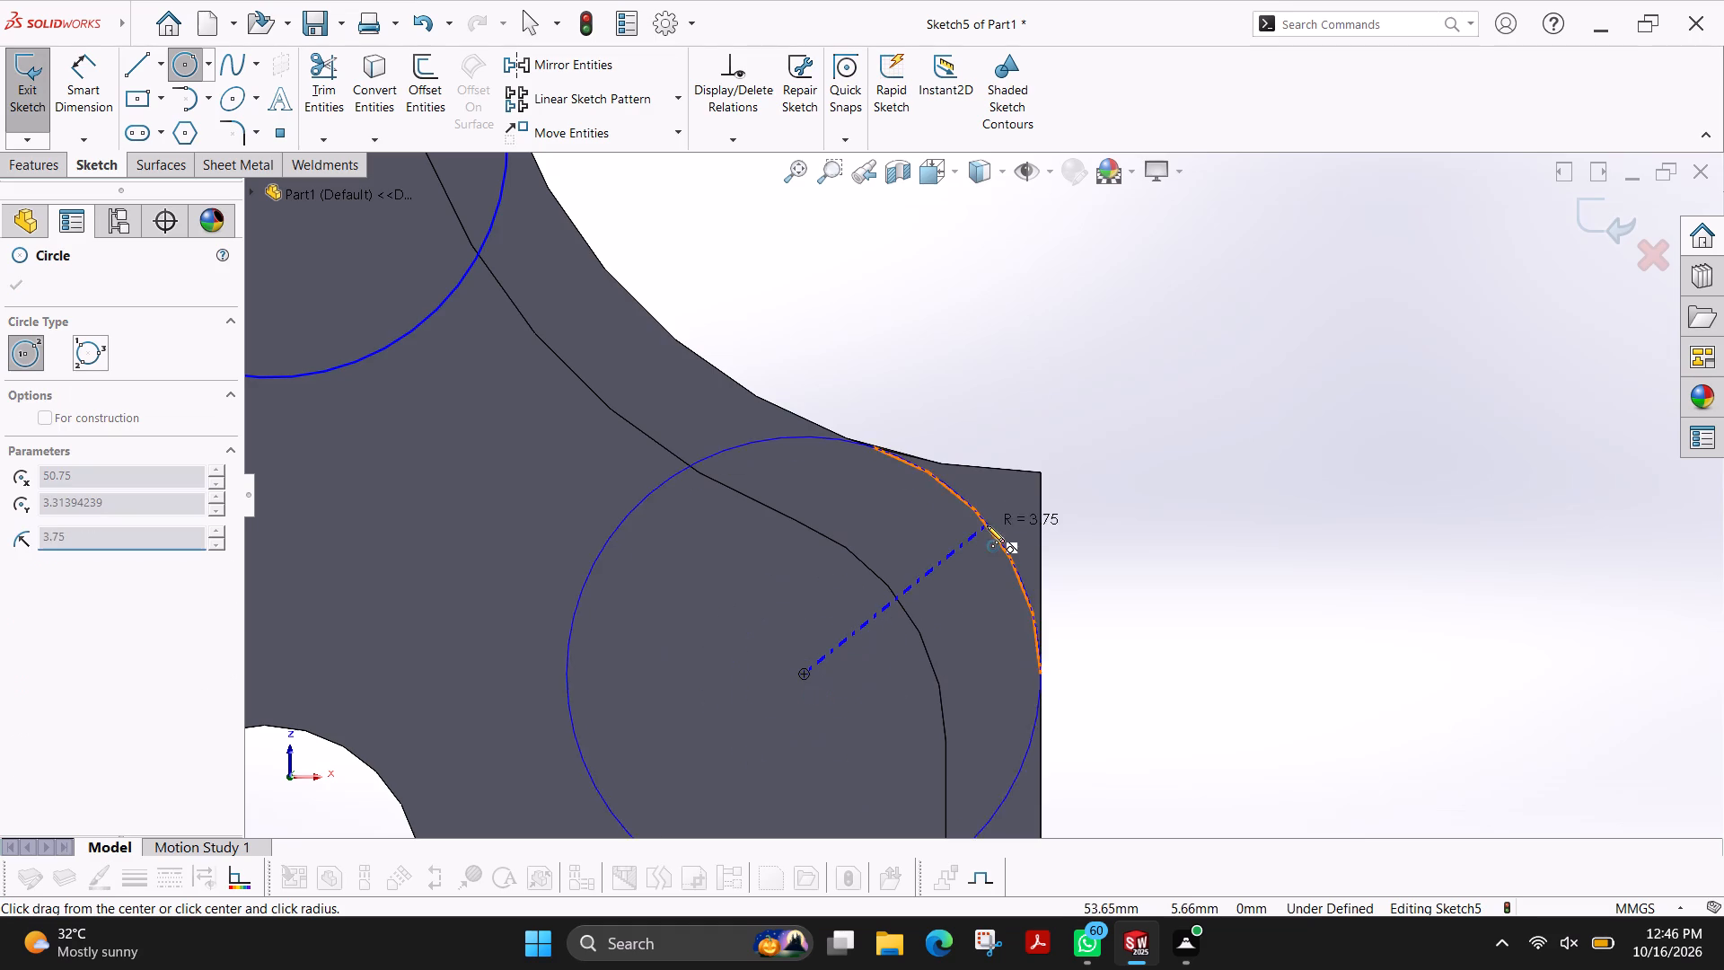
click(989, 526)
Sketch 3.75 mm radius circles centred on the two rim fillets on either side of the lower-right notch.
scroll(831, 642, up, 8)
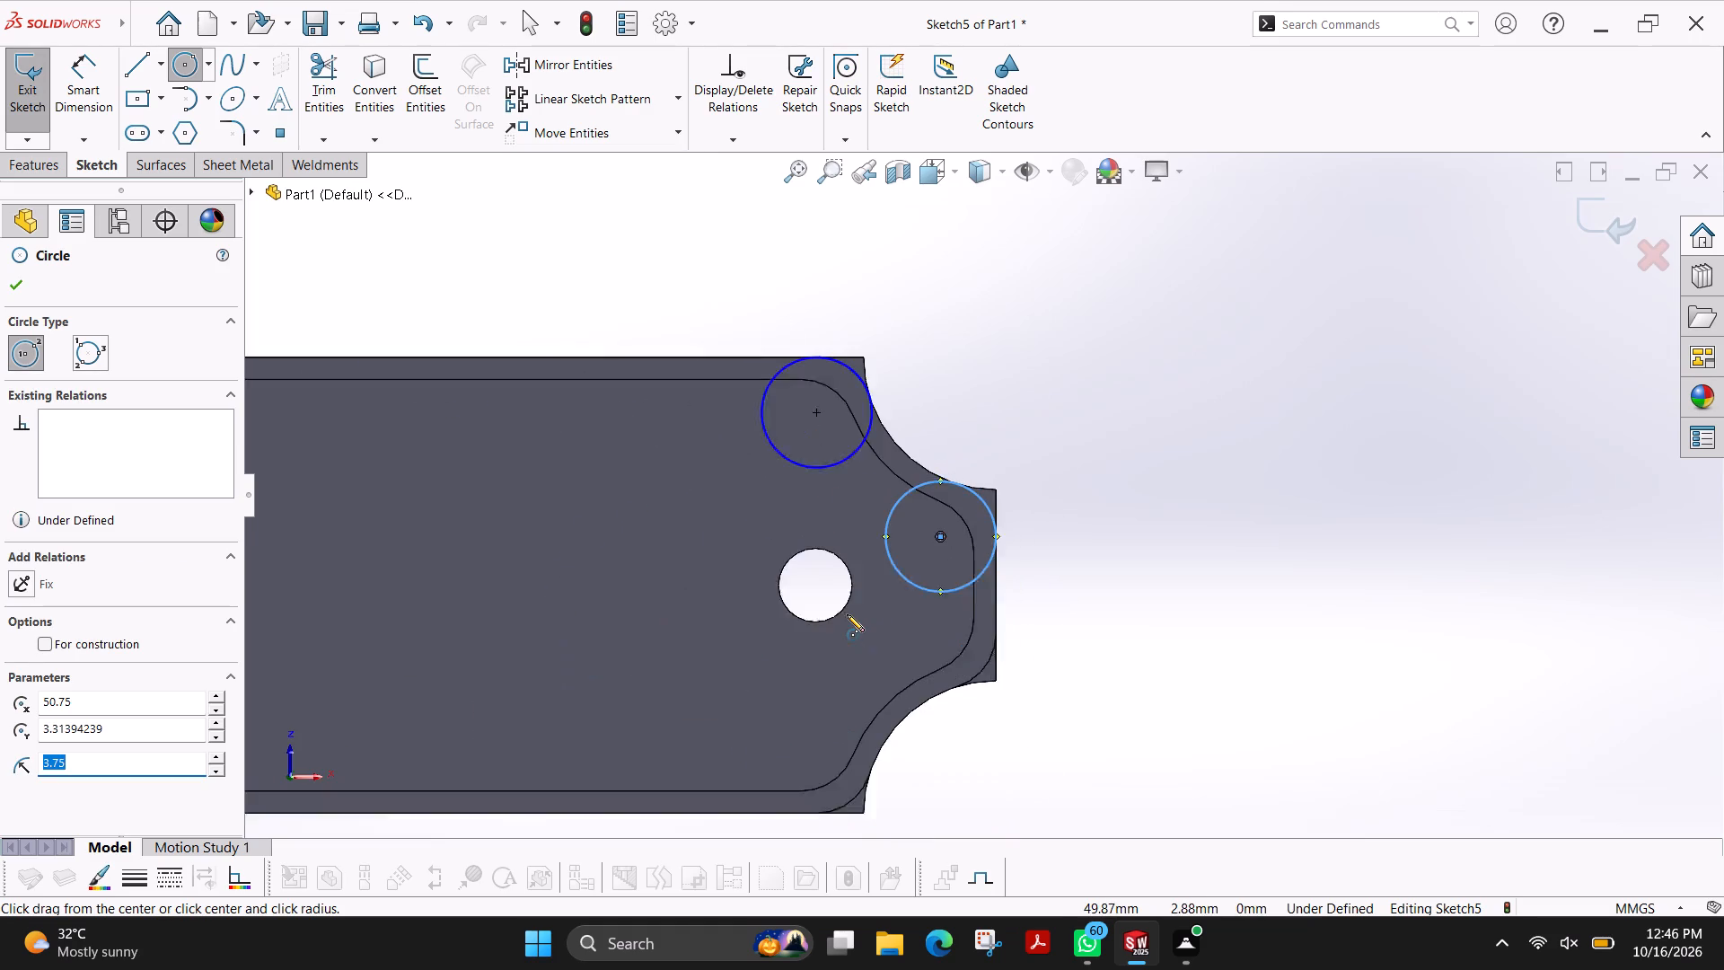
scroll(847, 614, up, 1)
scroll(1003, 678, down, 4)
scroll(928, 533, down, 4)
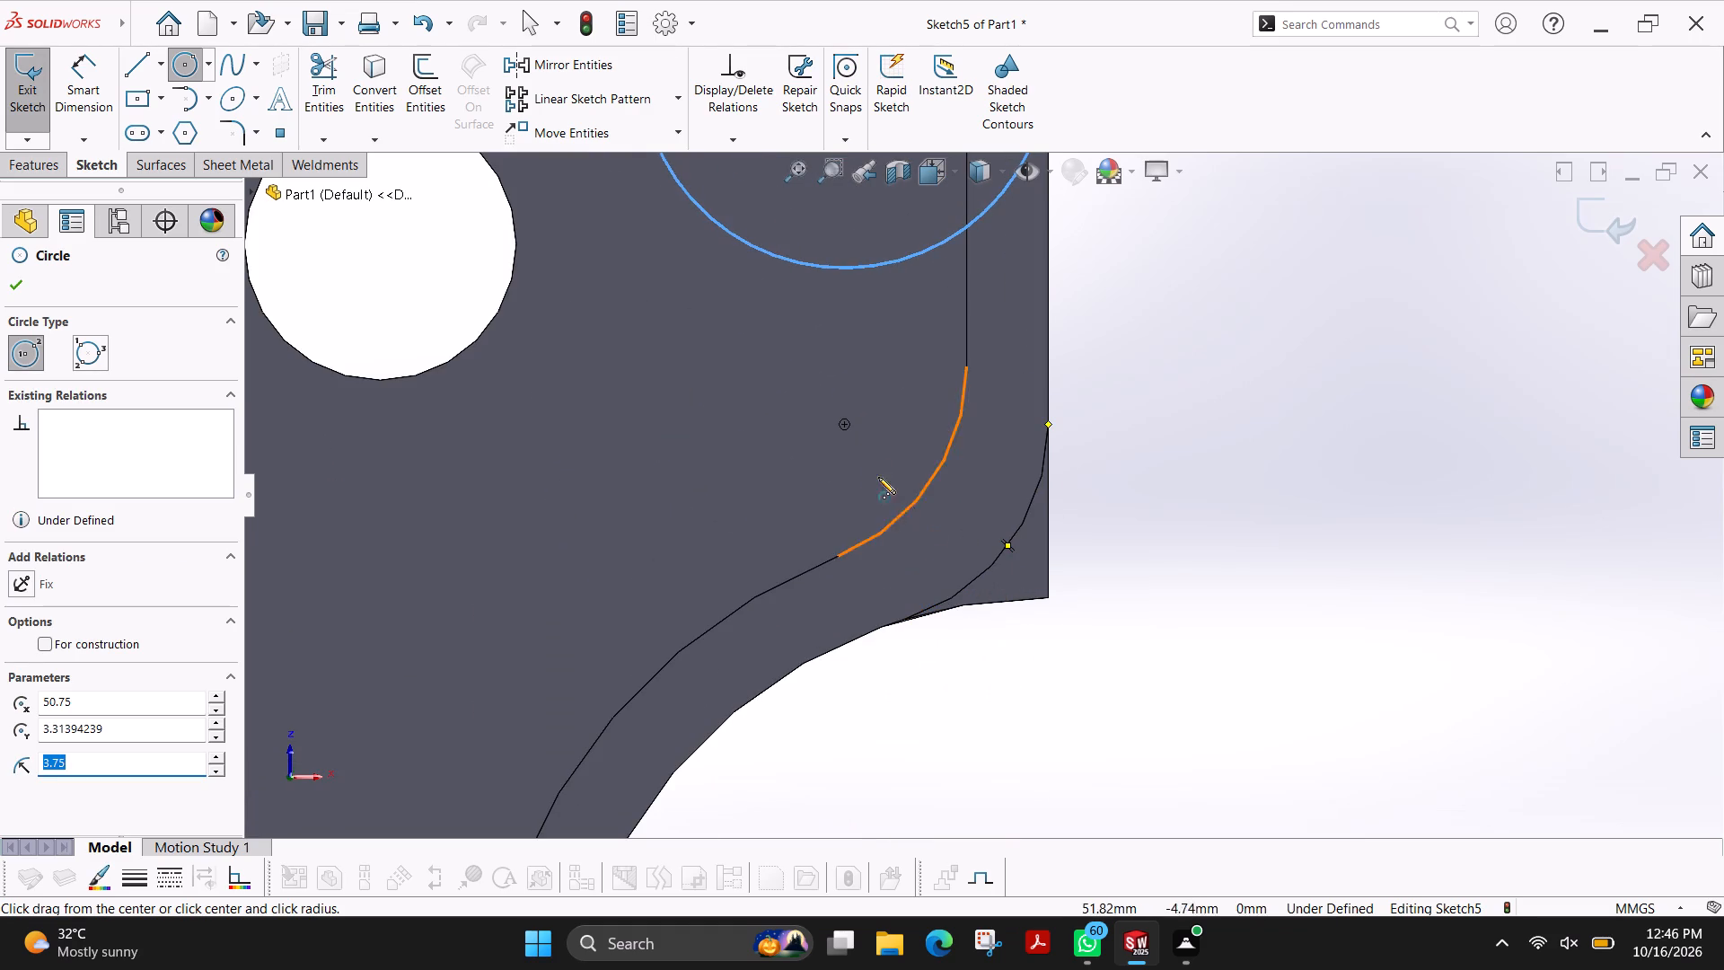
click(844, 423)
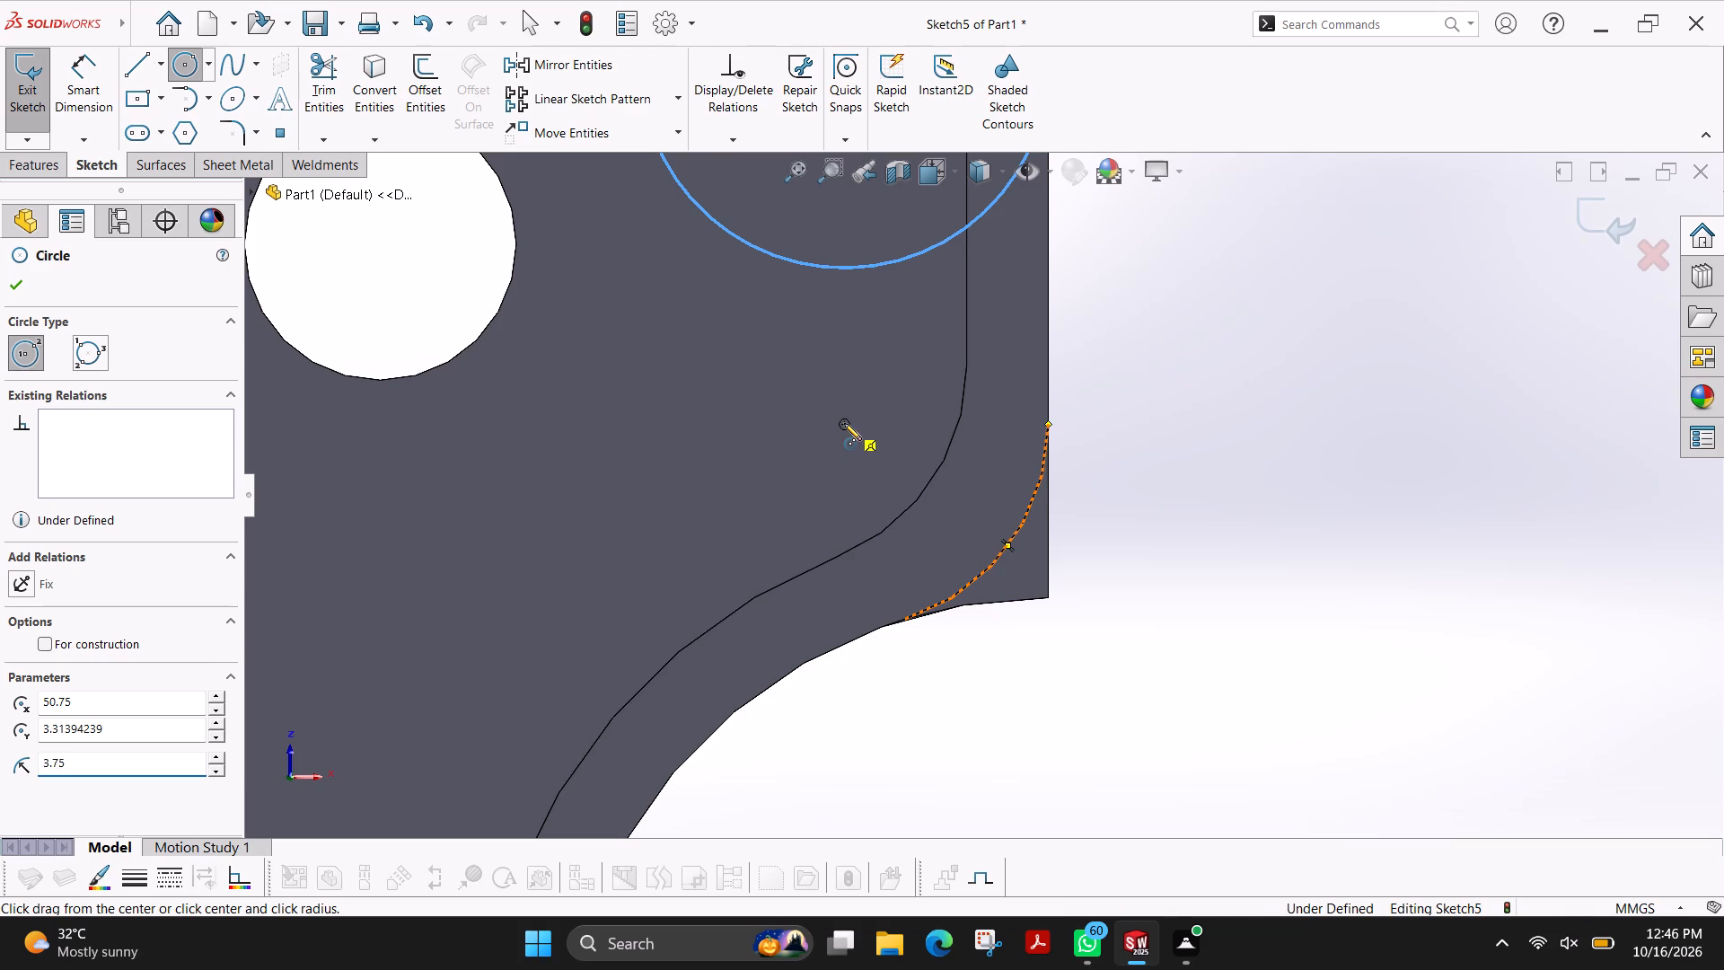
click(1010, 544)
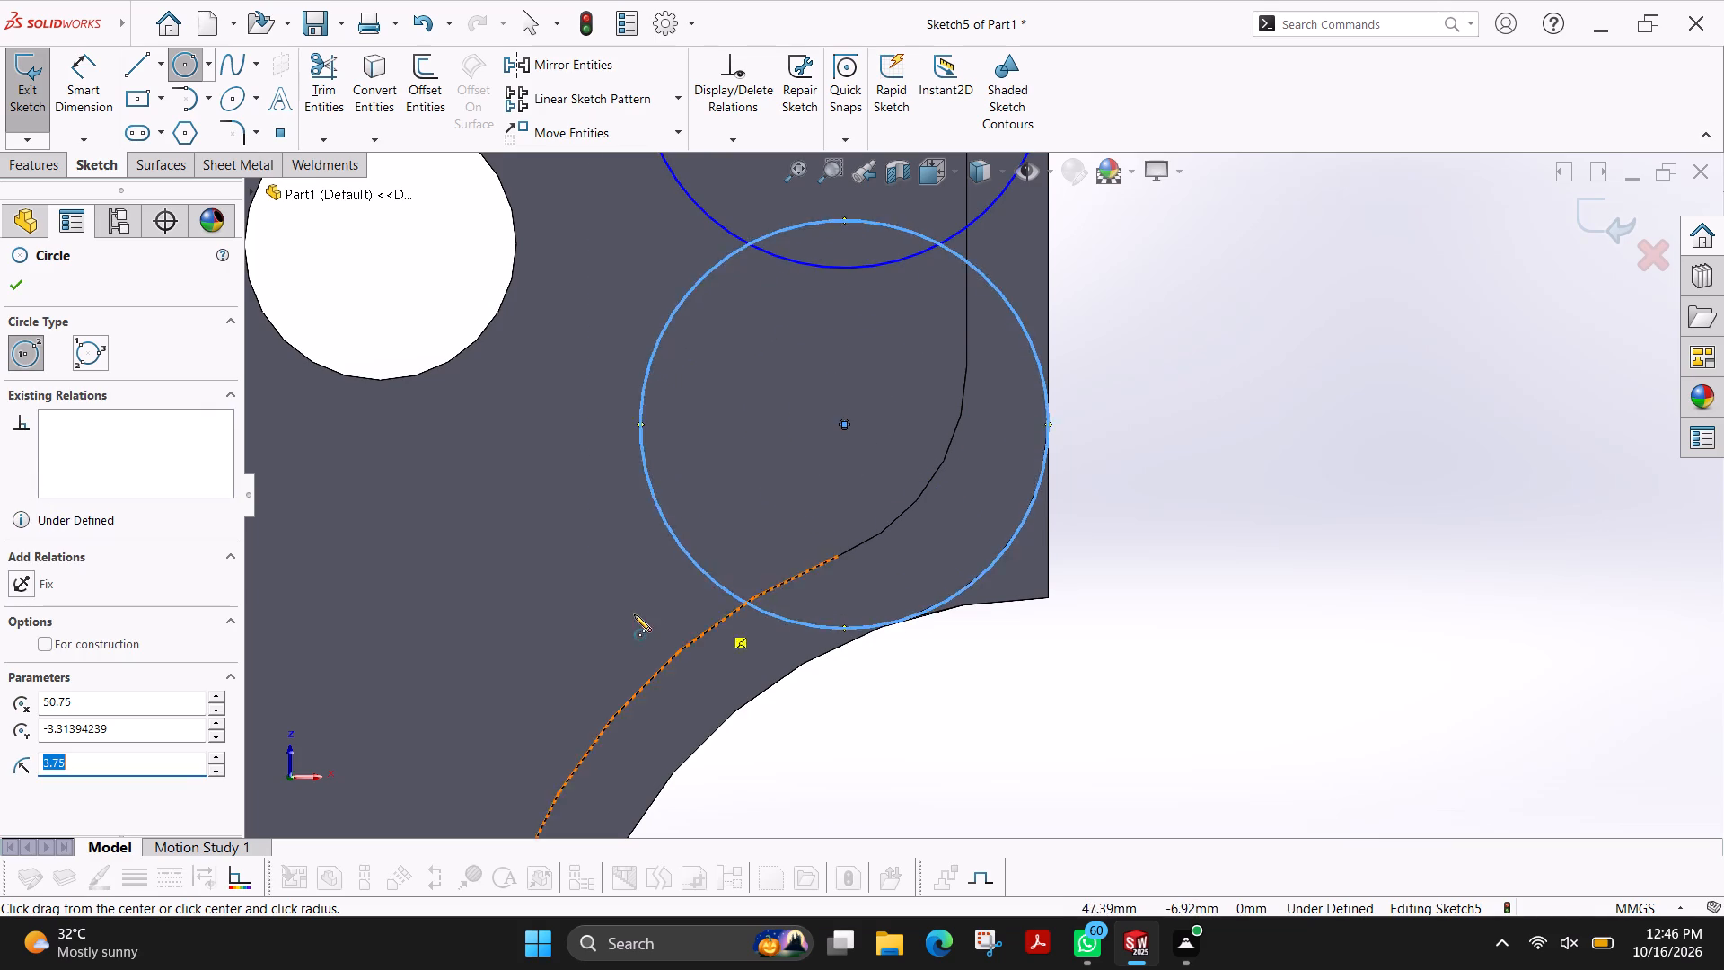
scroll(571, 610, up, 4)
scroll(930, 640, down, 3)
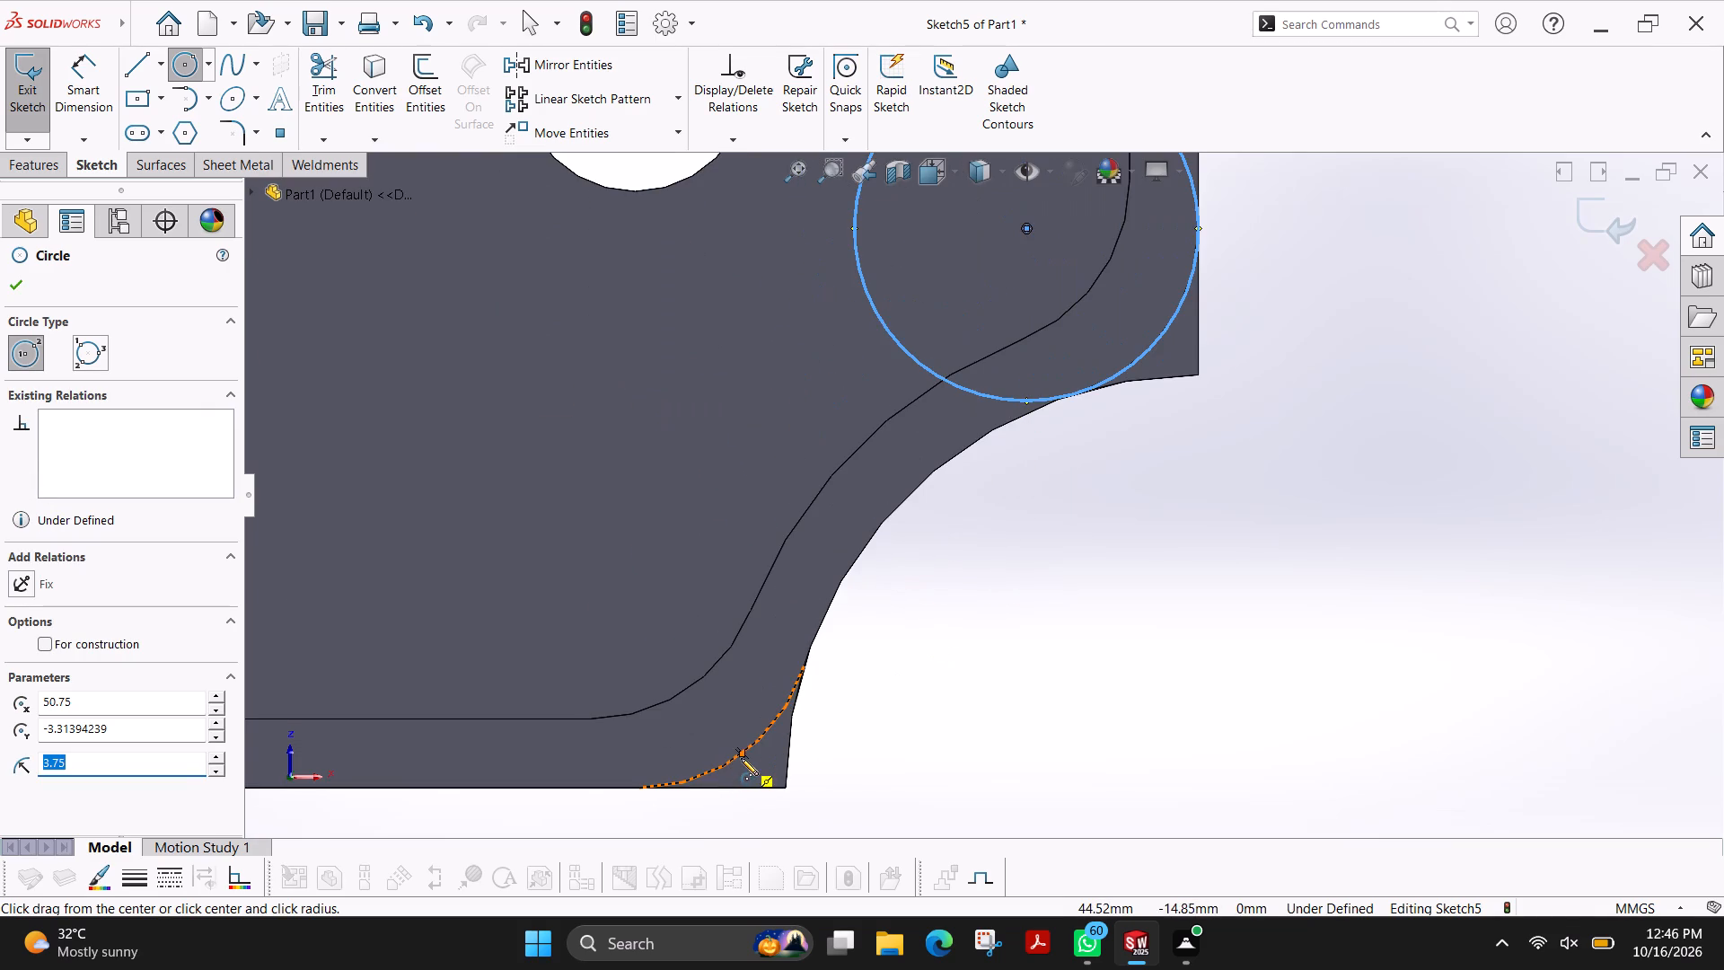
click(639, 613)
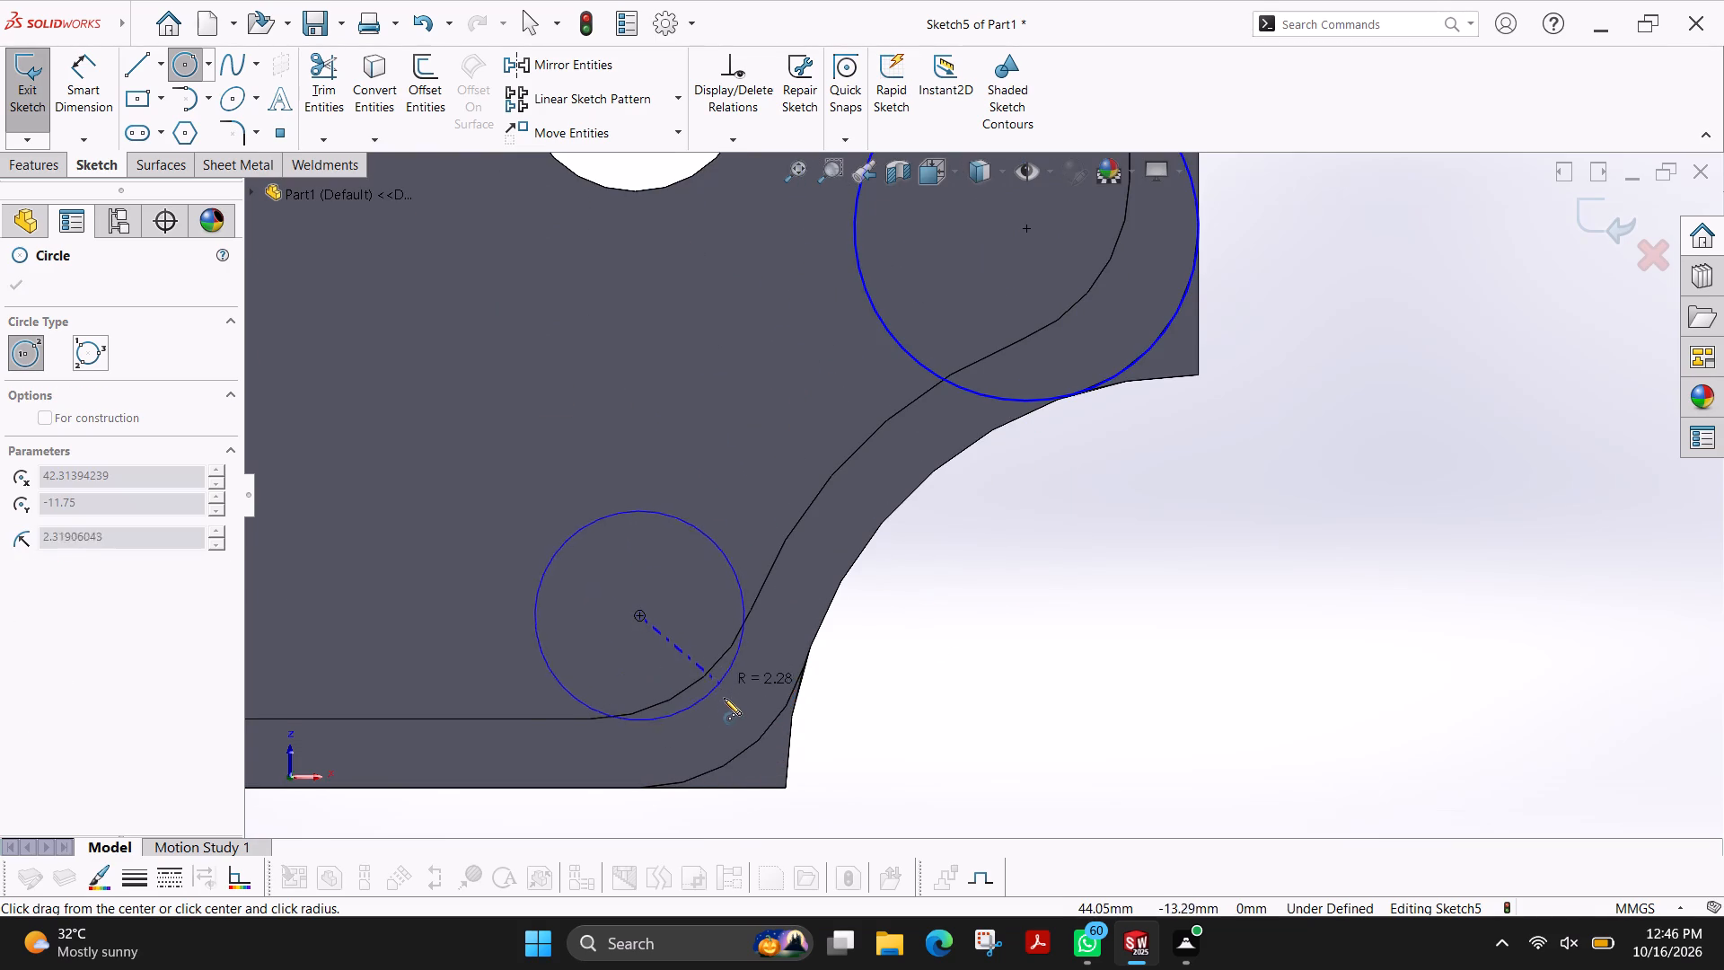
click(761, 743)
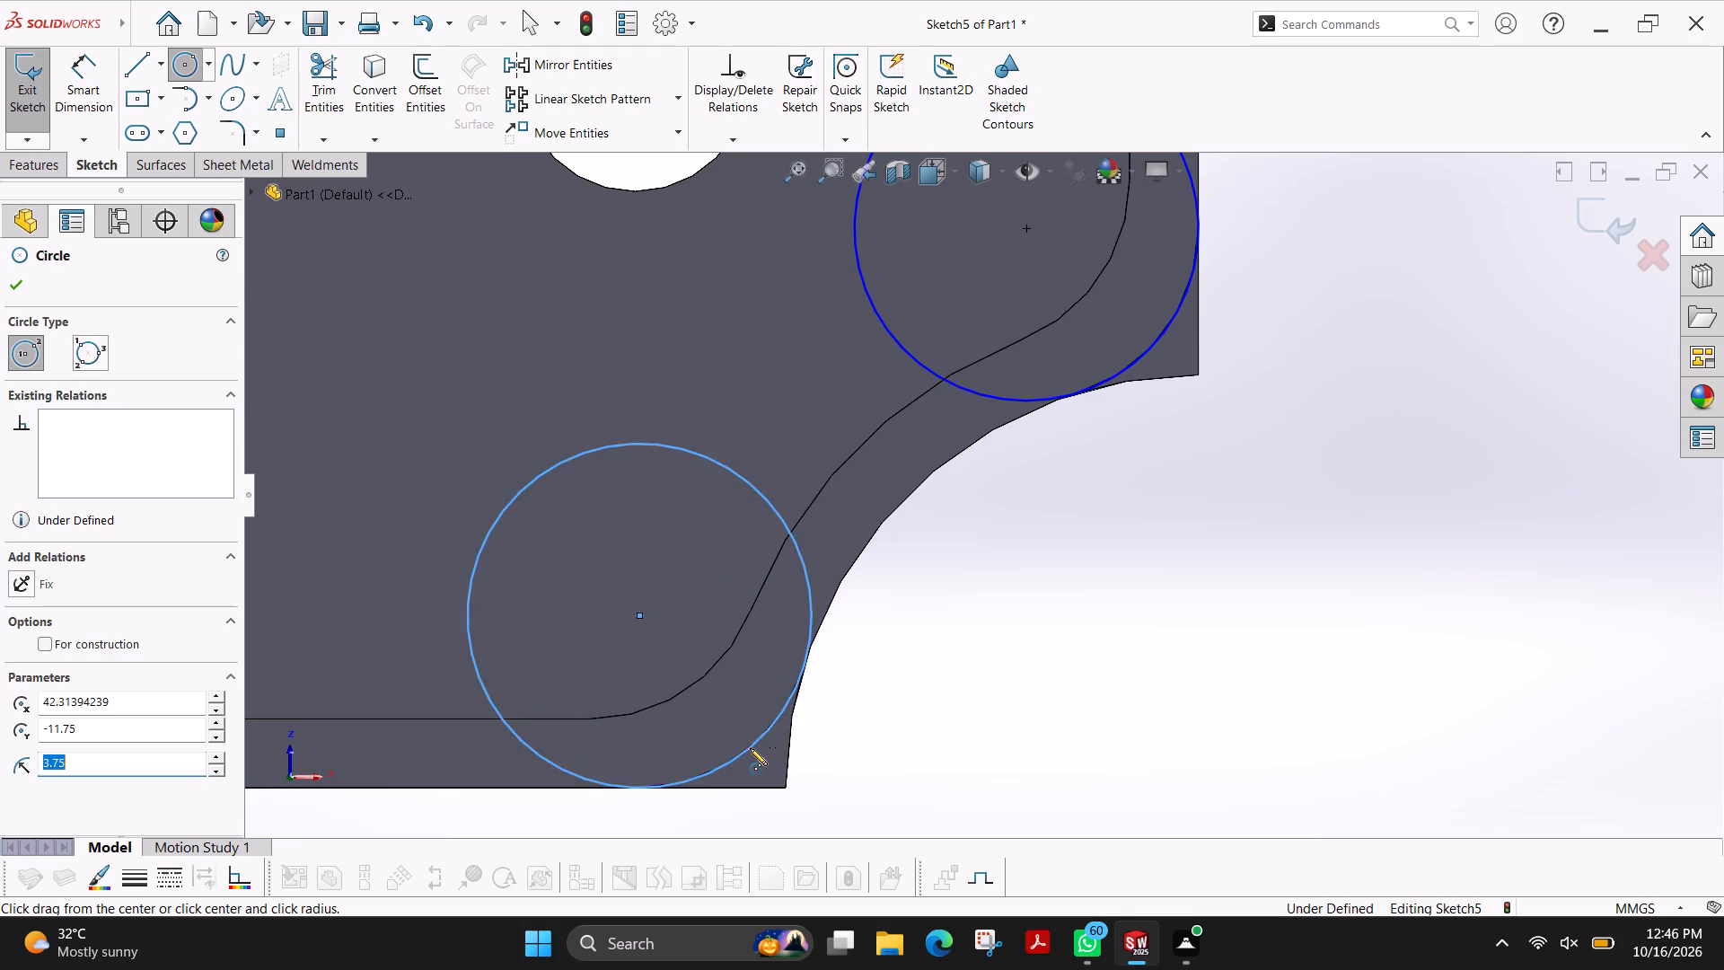
Sketch a 3.75 mm radius circle matching the rim's fillet where the bottom edge meets the lower-left notch.
scroll(570, 724, up, 3)
scroll(428, 521, up, 4)
scroll(336, 526, up, 3)
scroll(336, 526, down, 4)
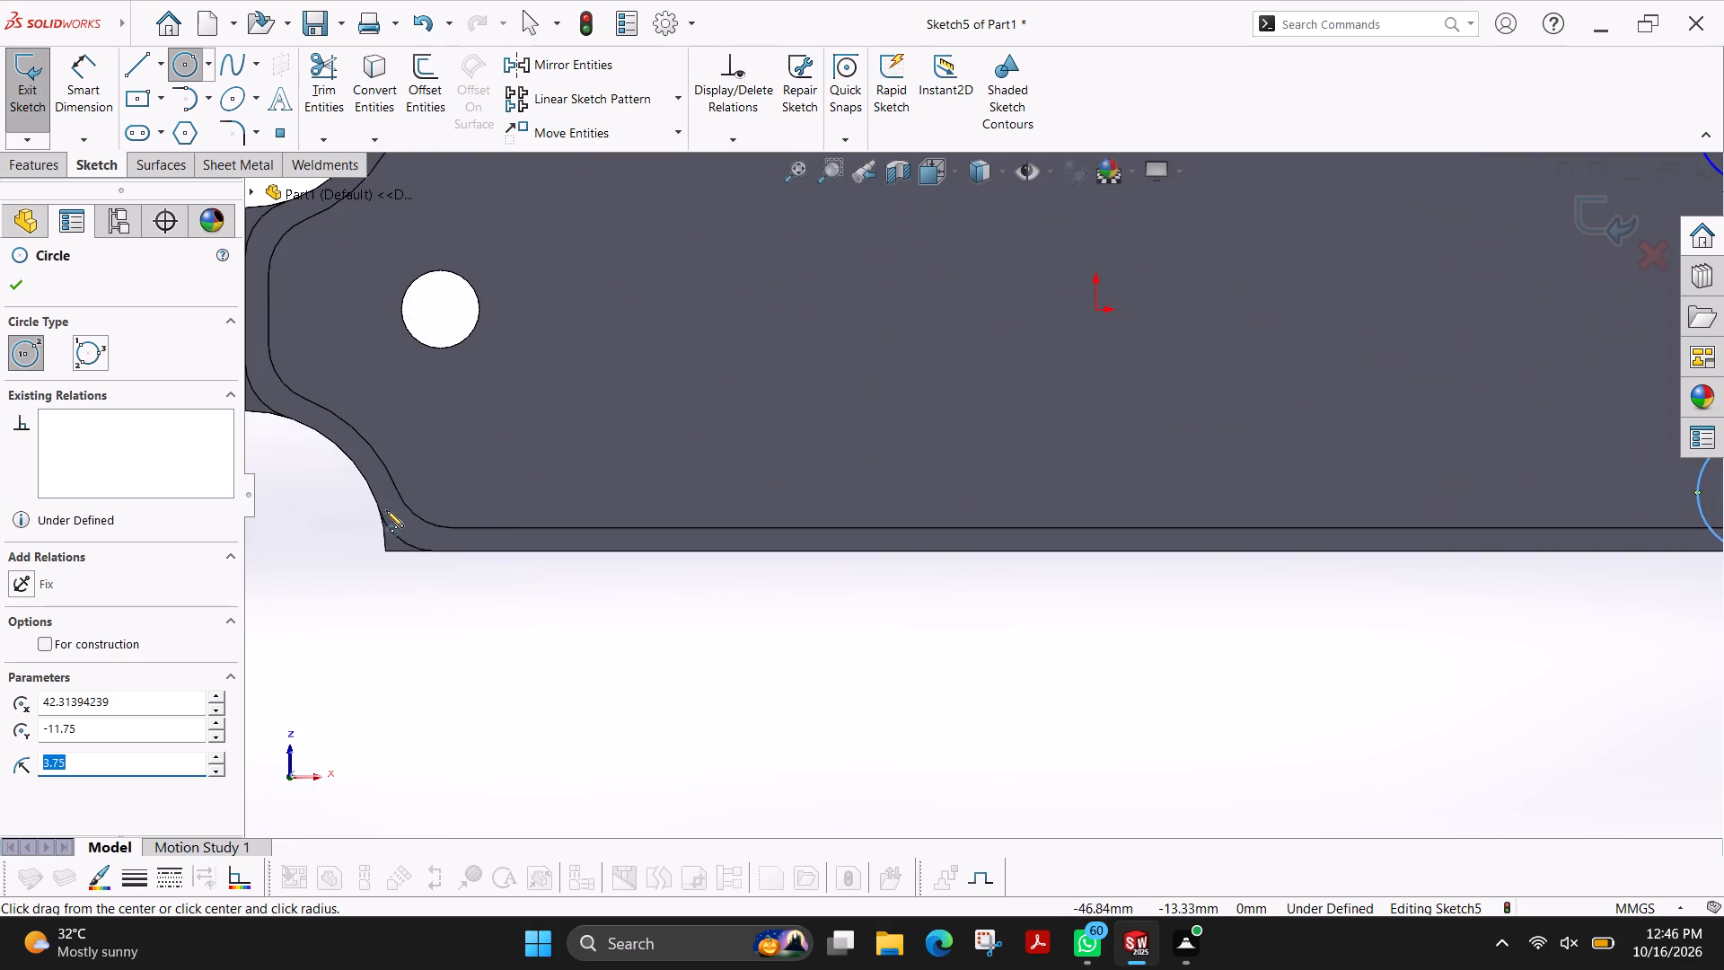
scroll(503, 507, down, 3)
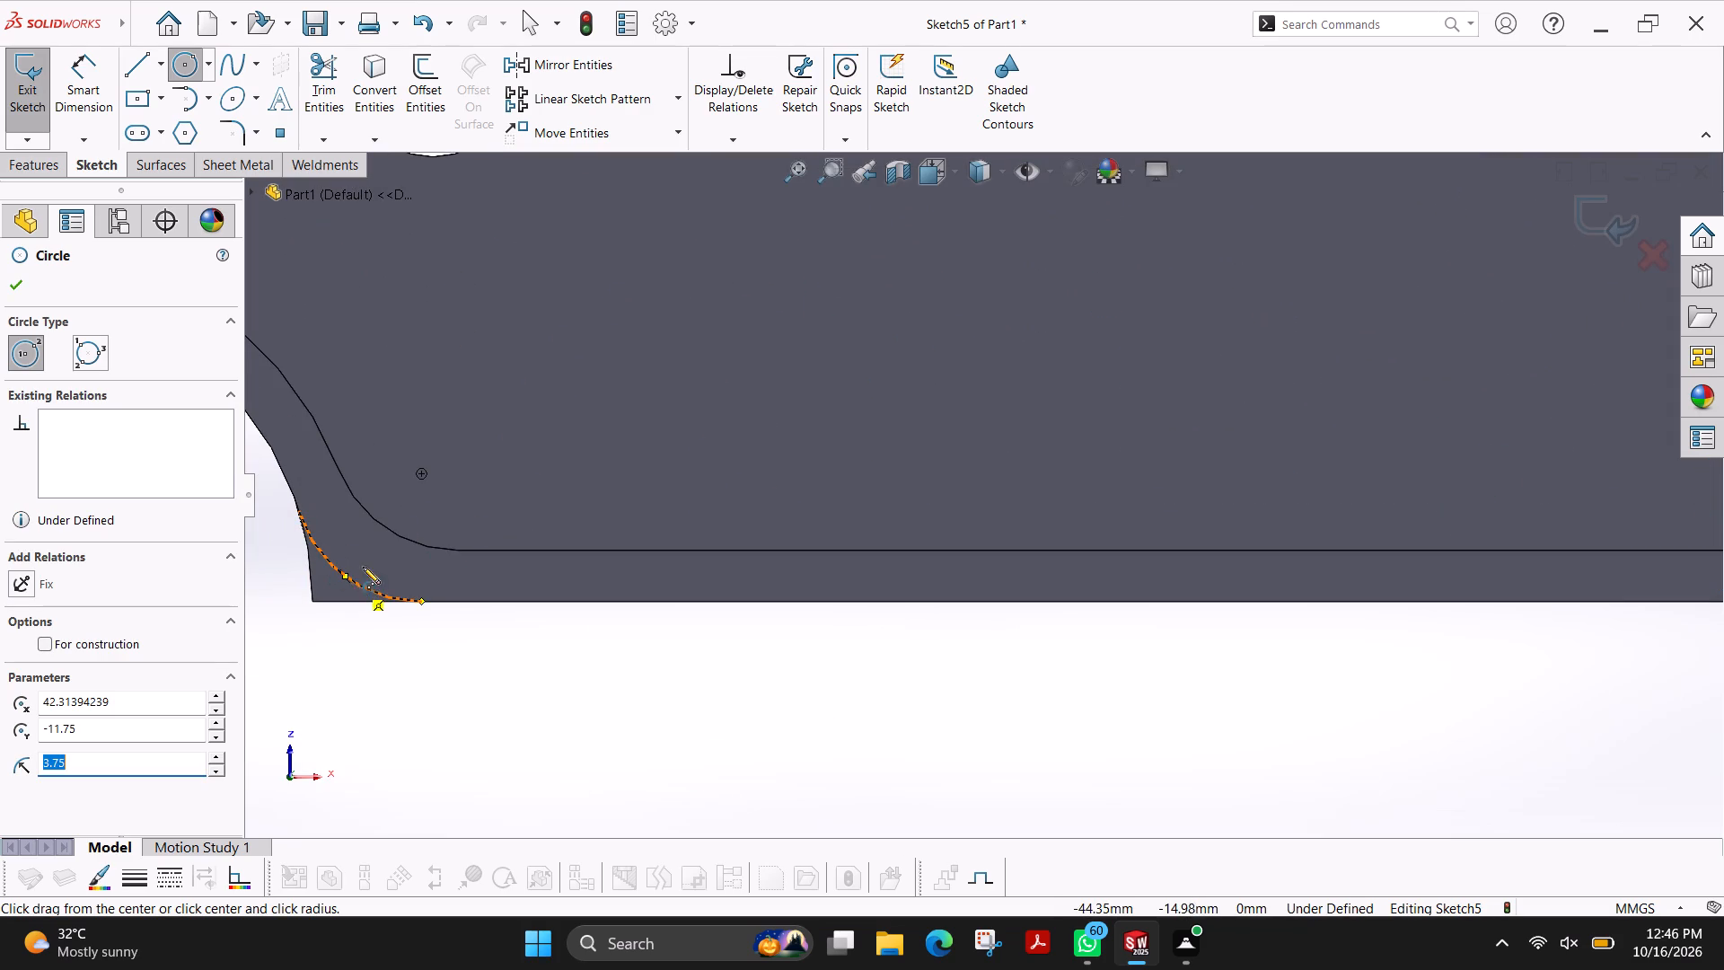
click(422, 475)
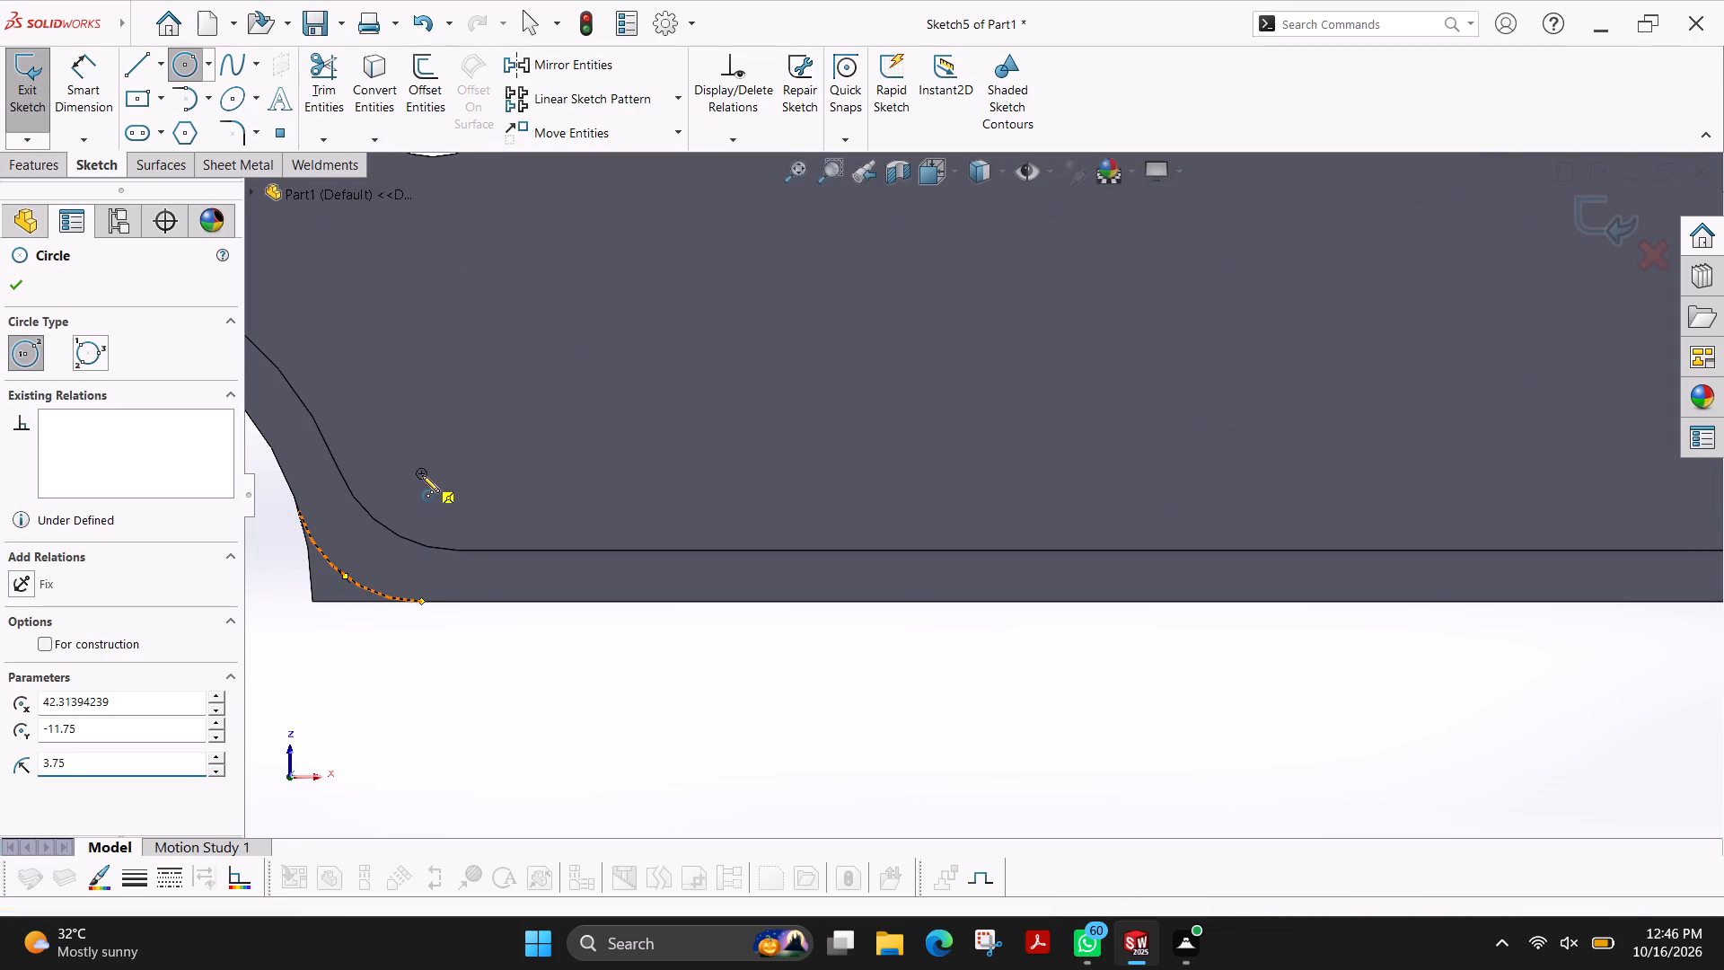
click(345, 572)
scroll(357, 507, up, 4)
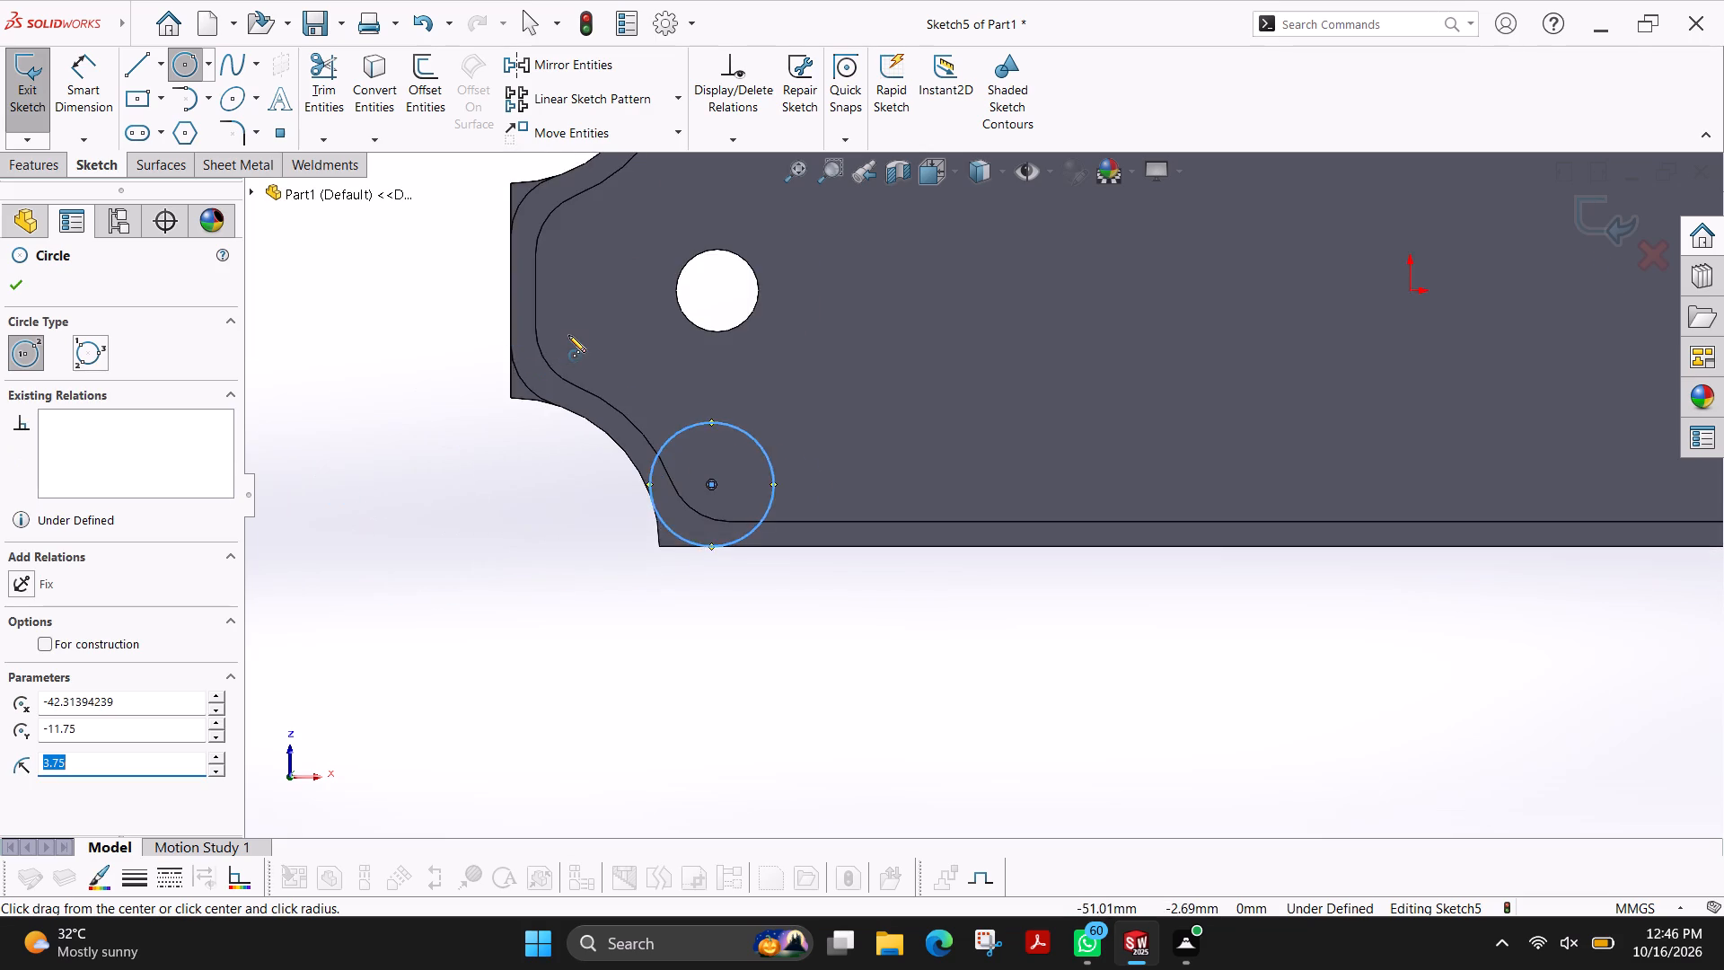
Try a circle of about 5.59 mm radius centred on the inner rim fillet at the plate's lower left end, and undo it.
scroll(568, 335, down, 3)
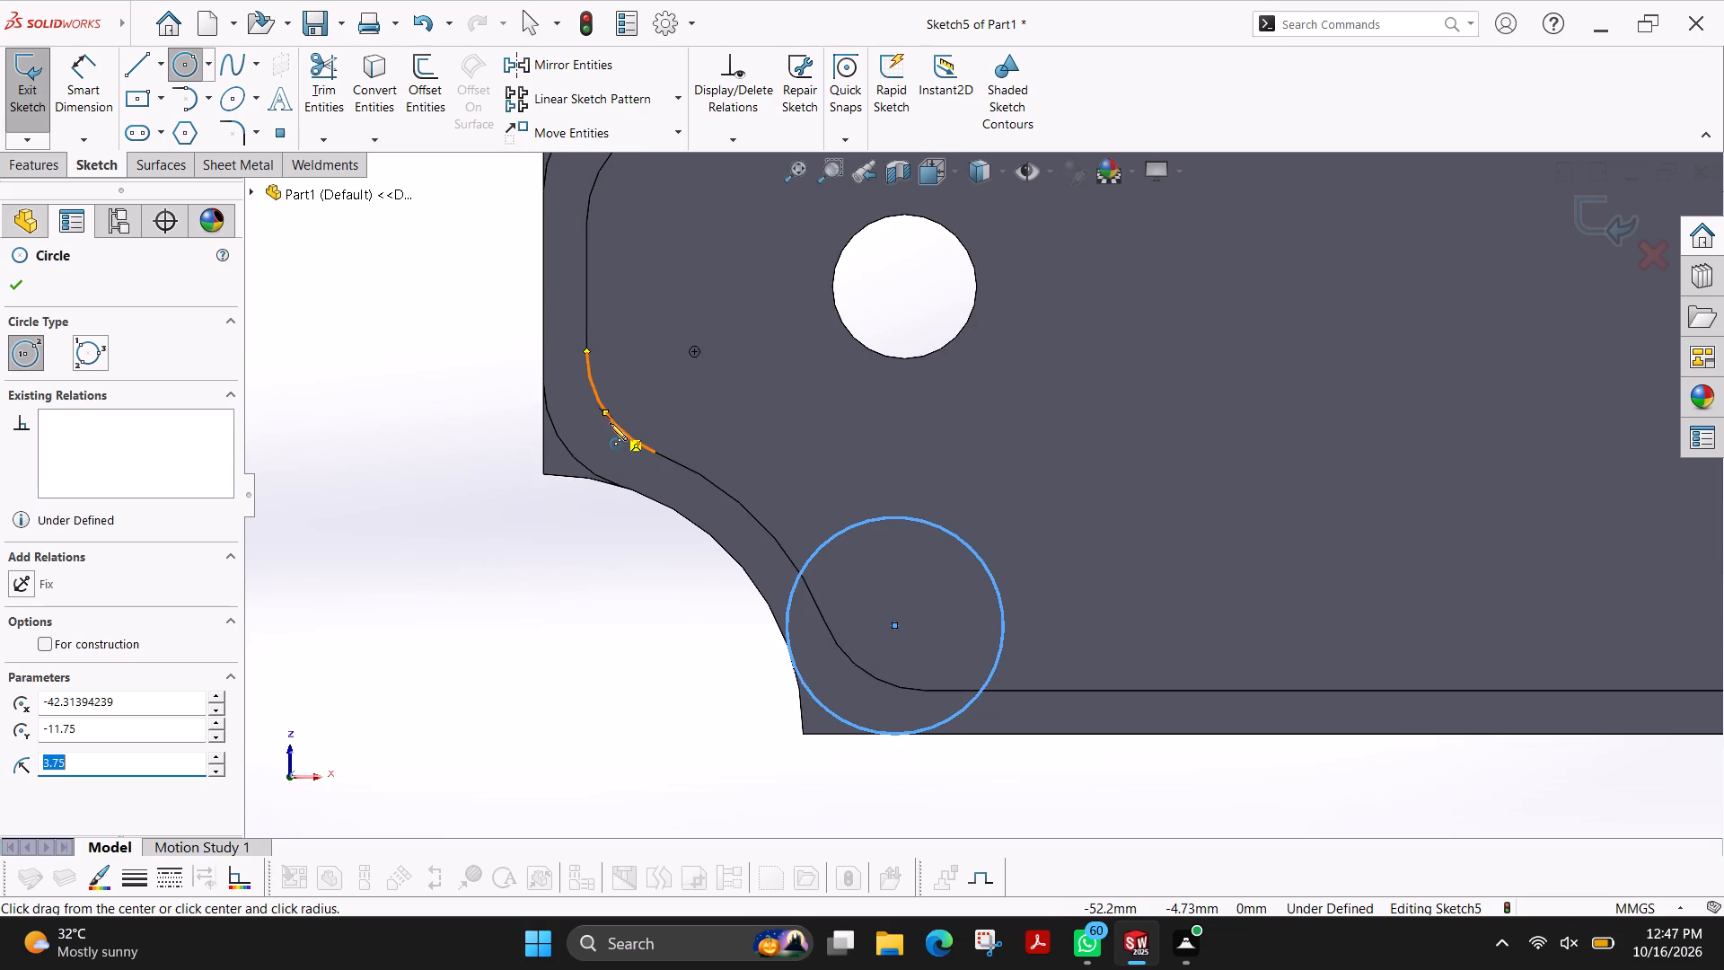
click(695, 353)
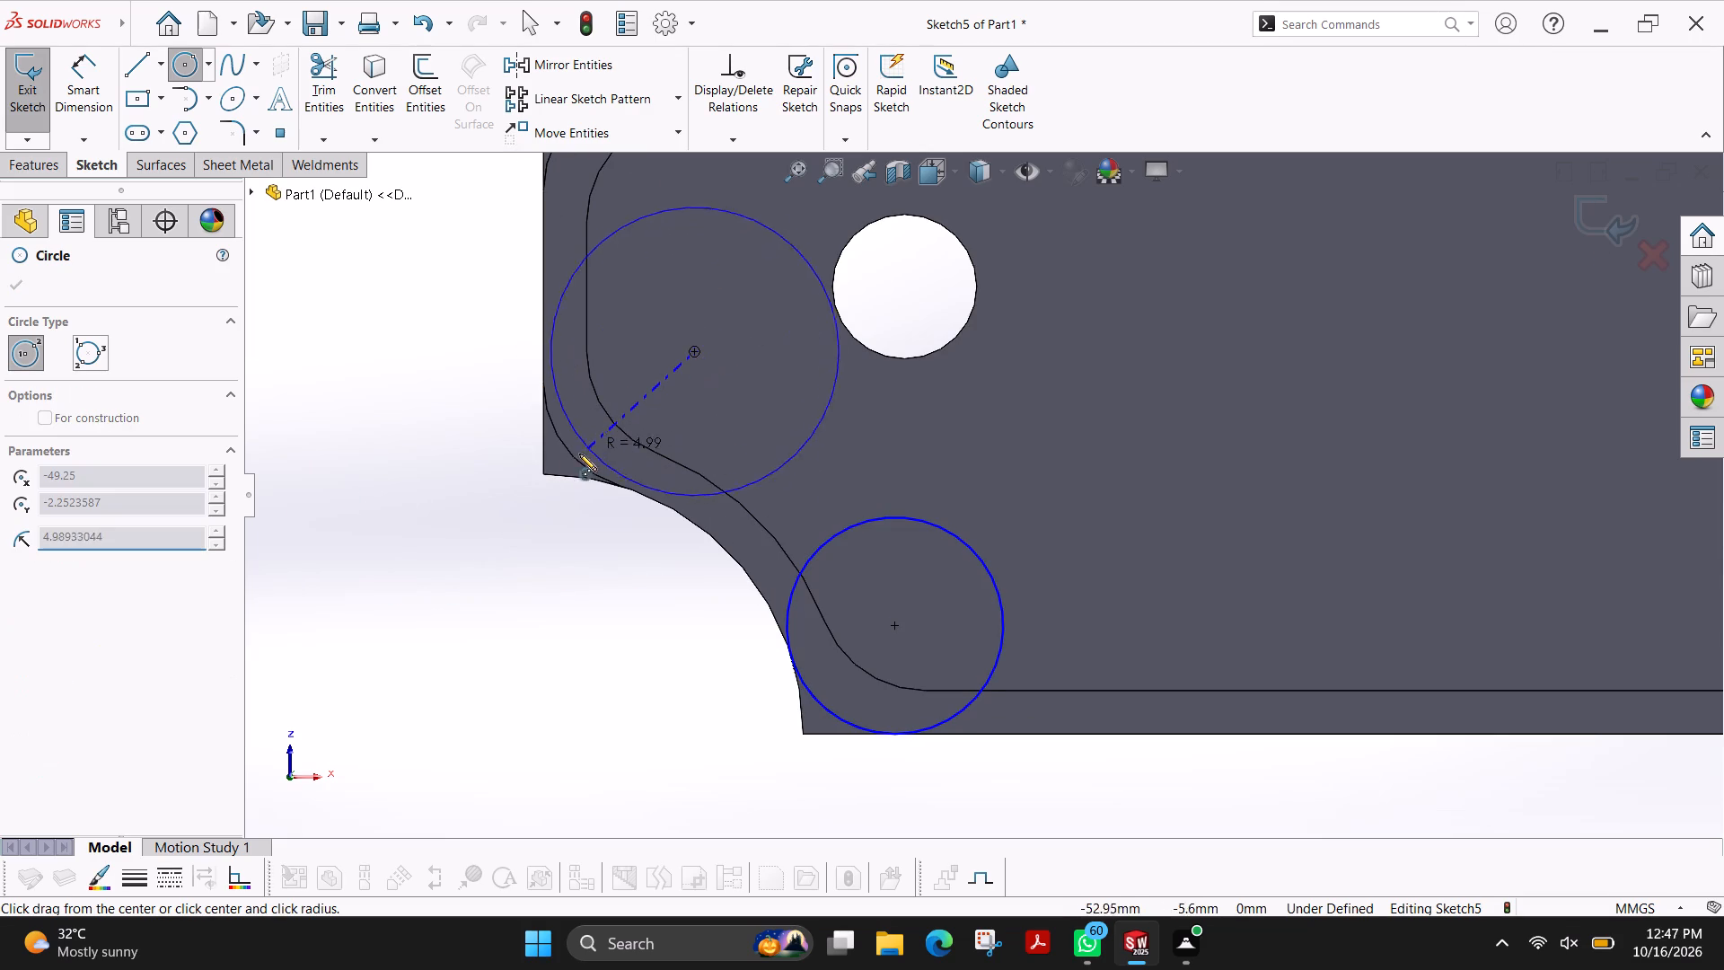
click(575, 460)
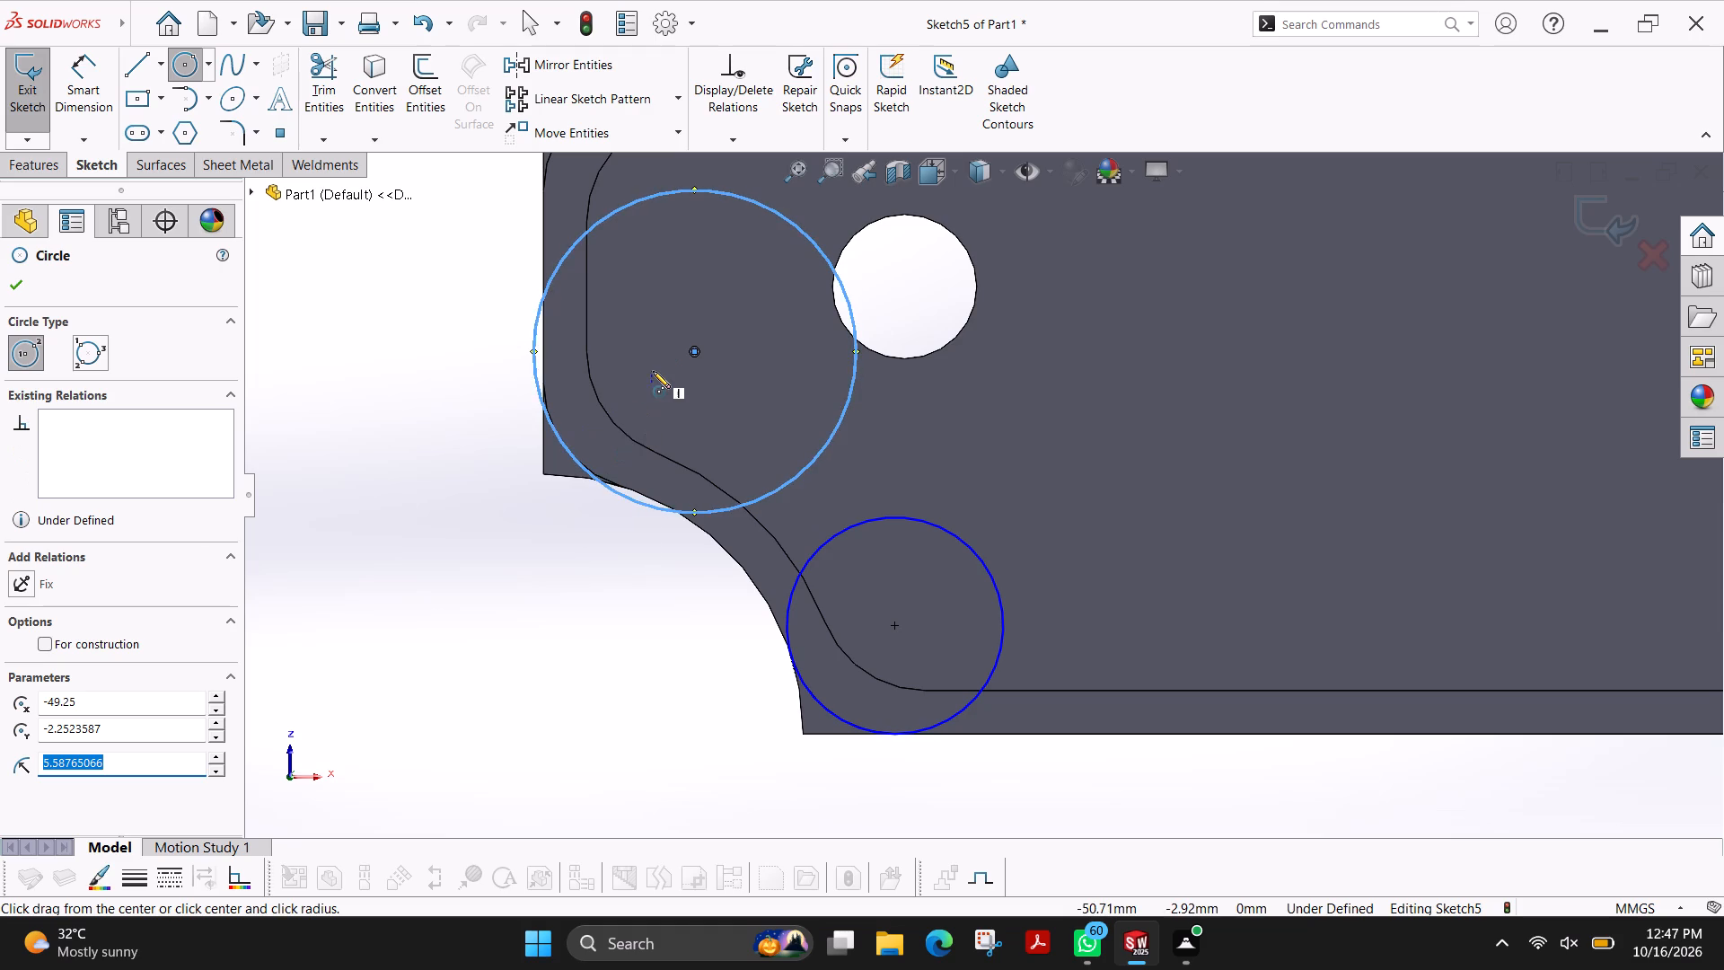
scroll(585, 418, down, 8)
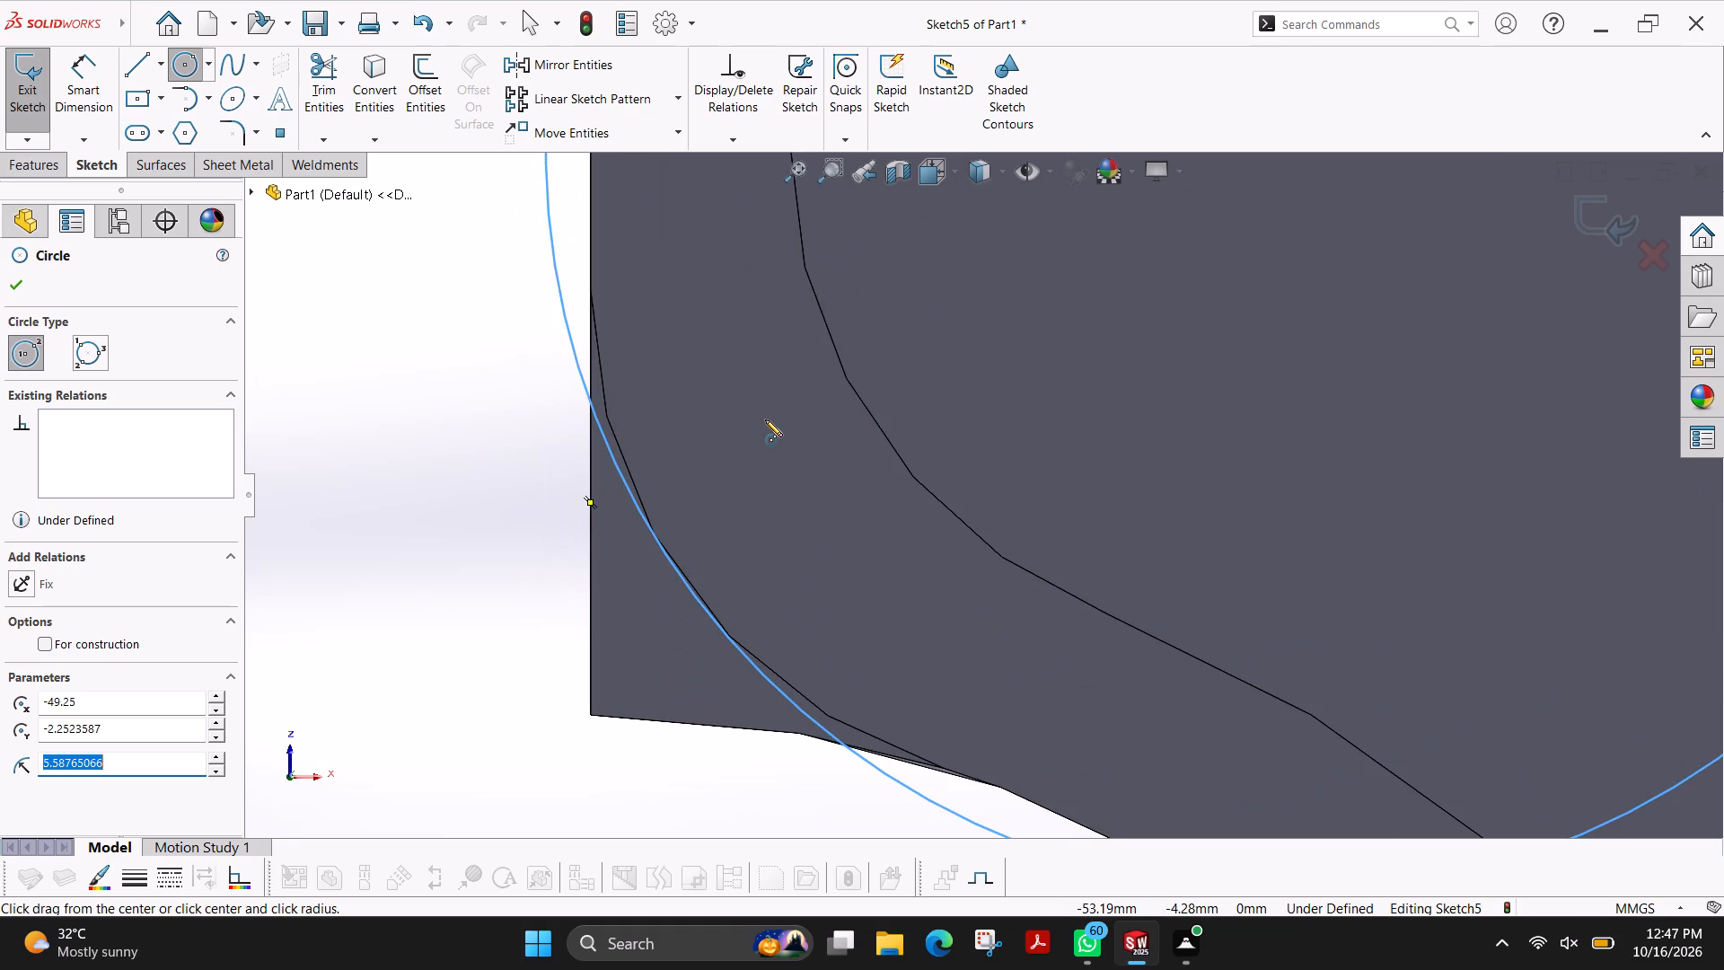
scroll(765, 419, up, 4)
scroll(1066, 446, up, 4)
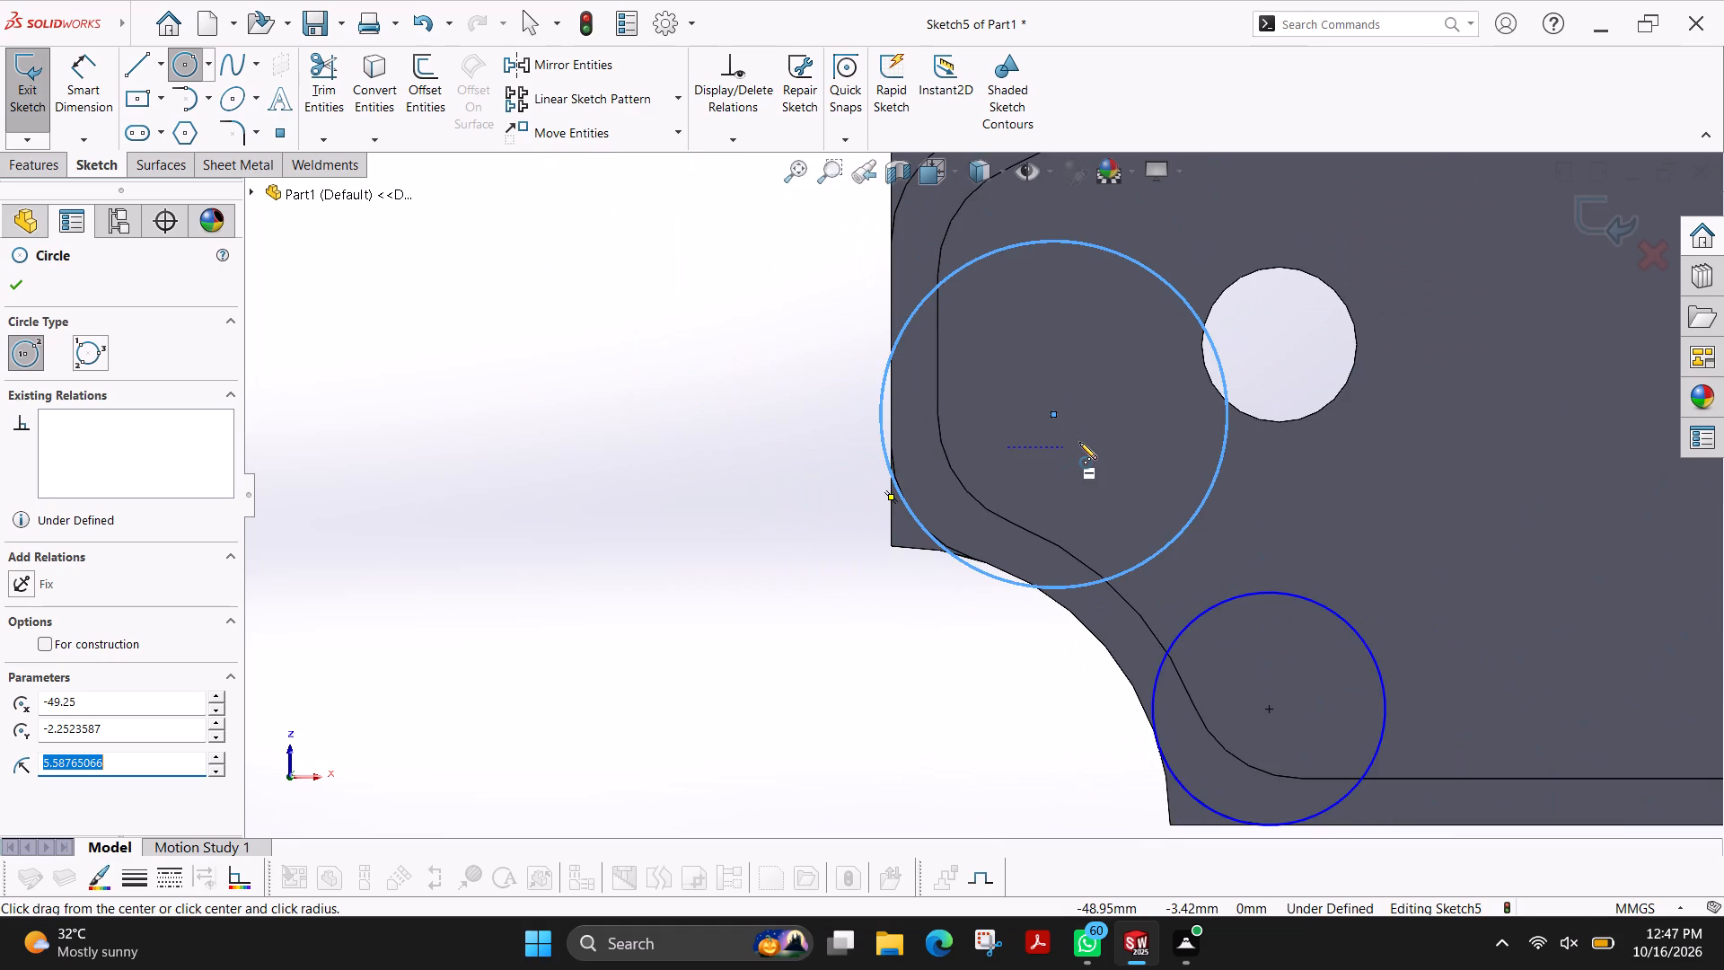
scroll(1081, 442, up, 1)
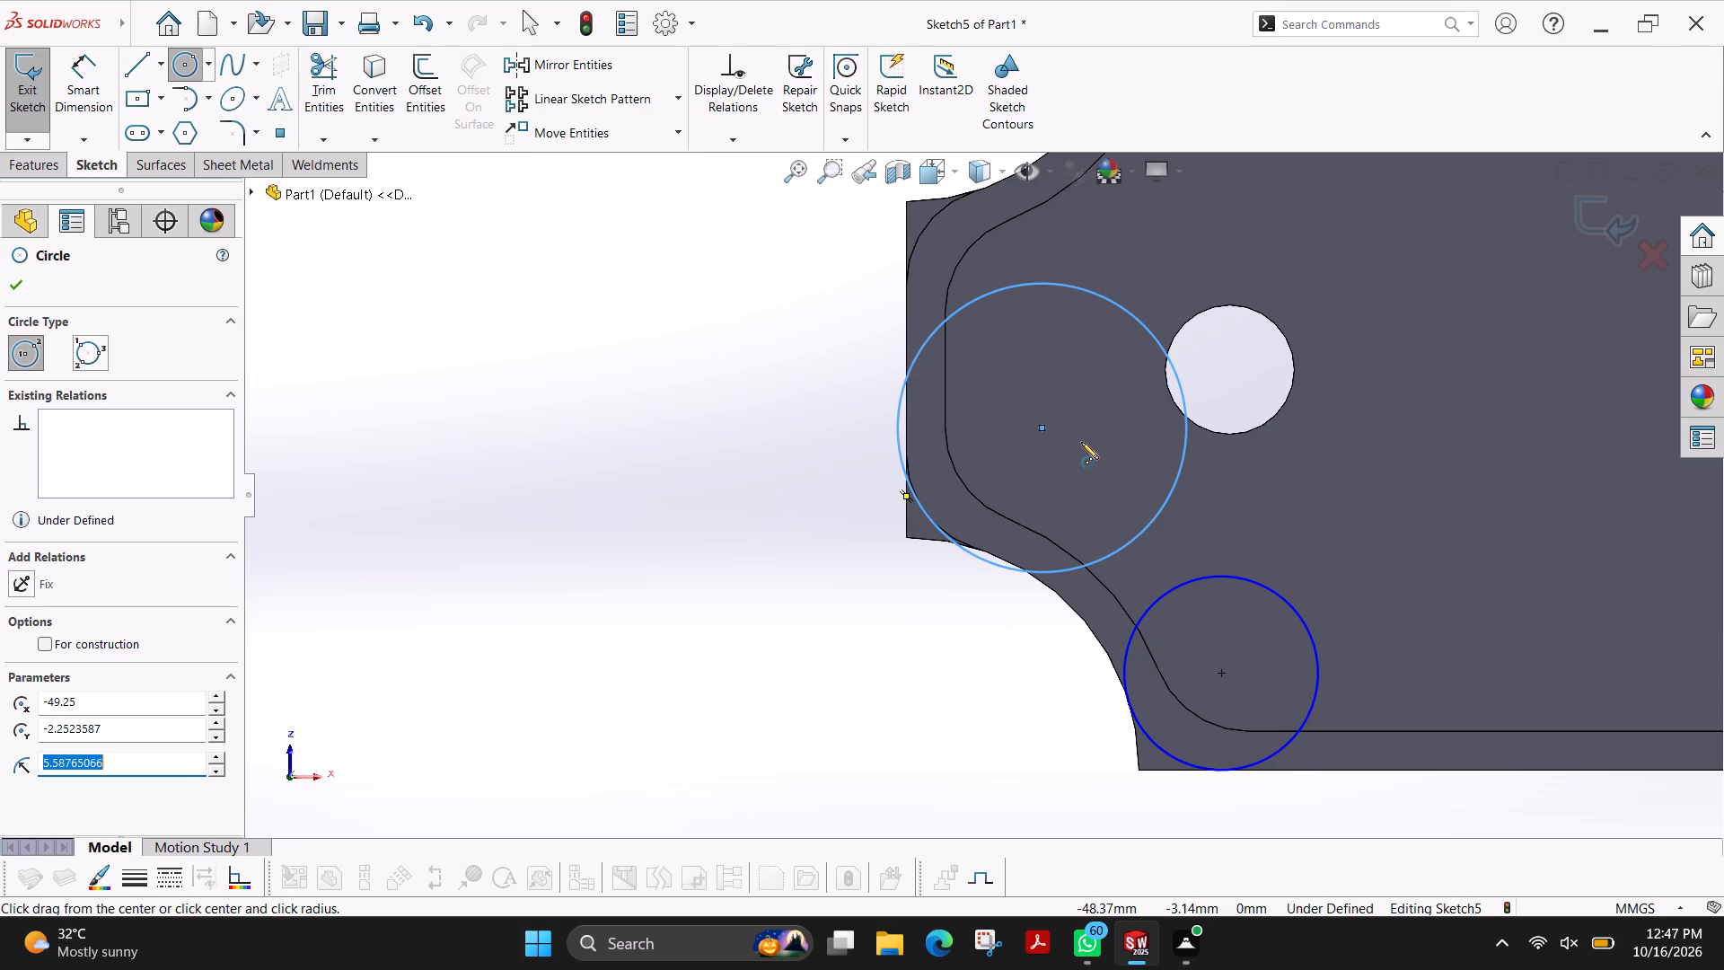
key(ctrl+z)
Sketch 3.75 mm radius circles centred on the lower and upper outer rim fillets at the plate's left end, matching those arcs.
scroll(1081, 442, down, 1)
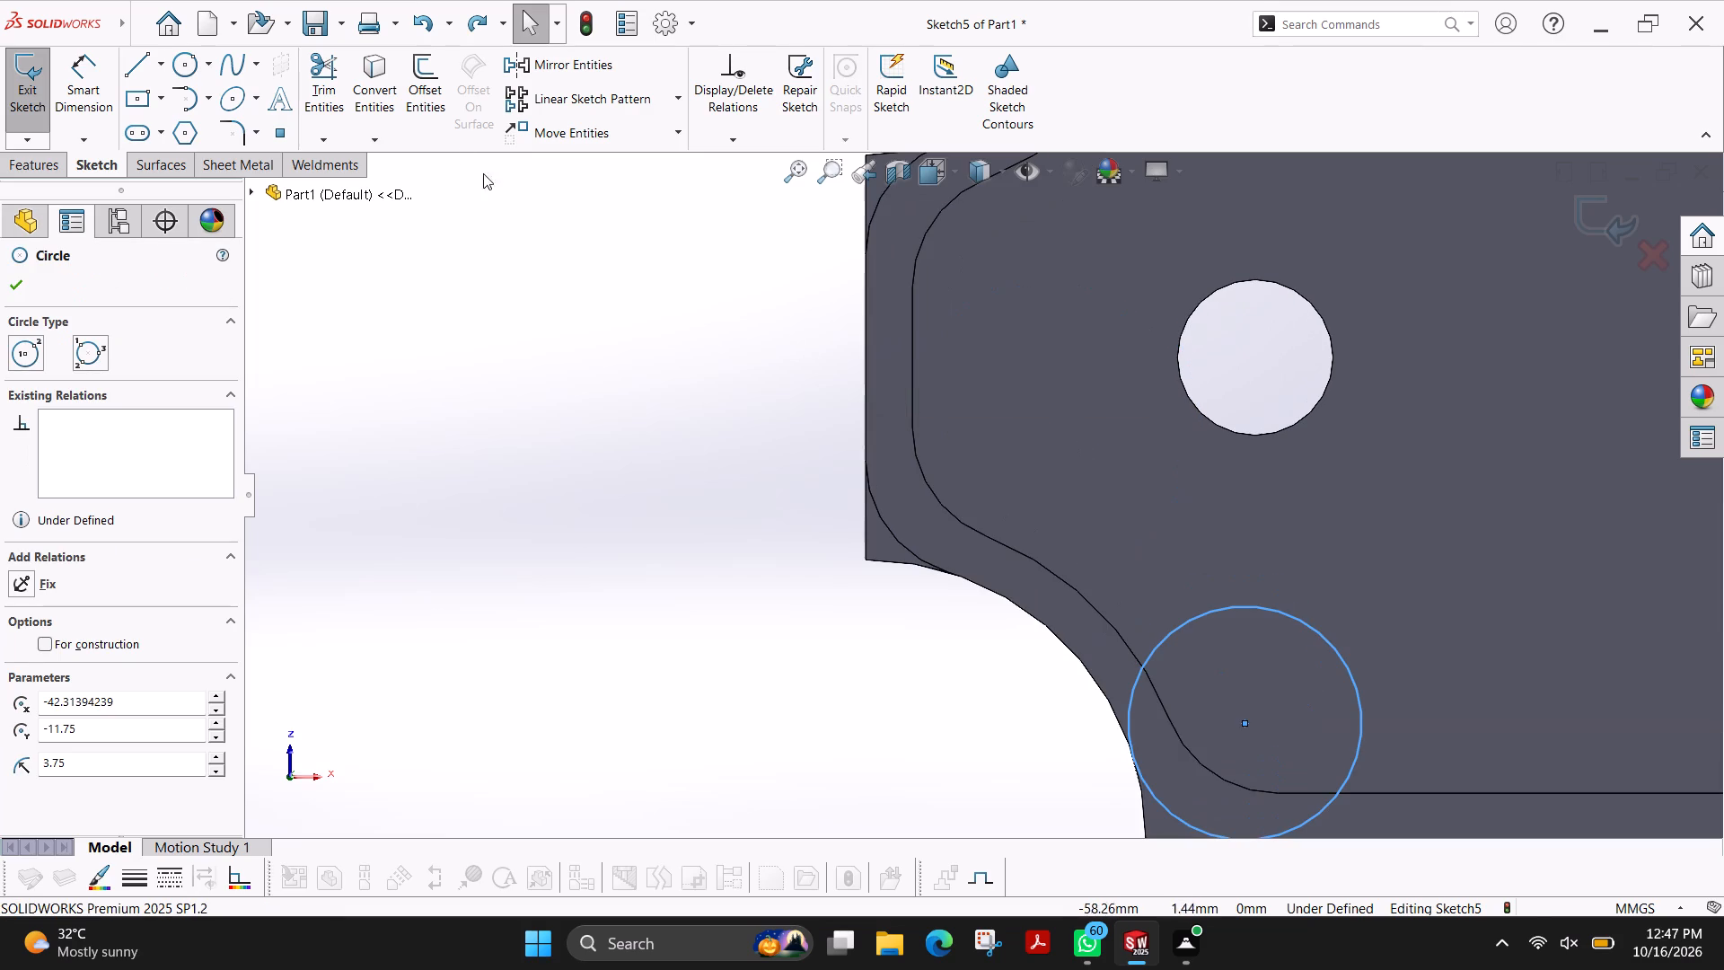
click(180, 72)
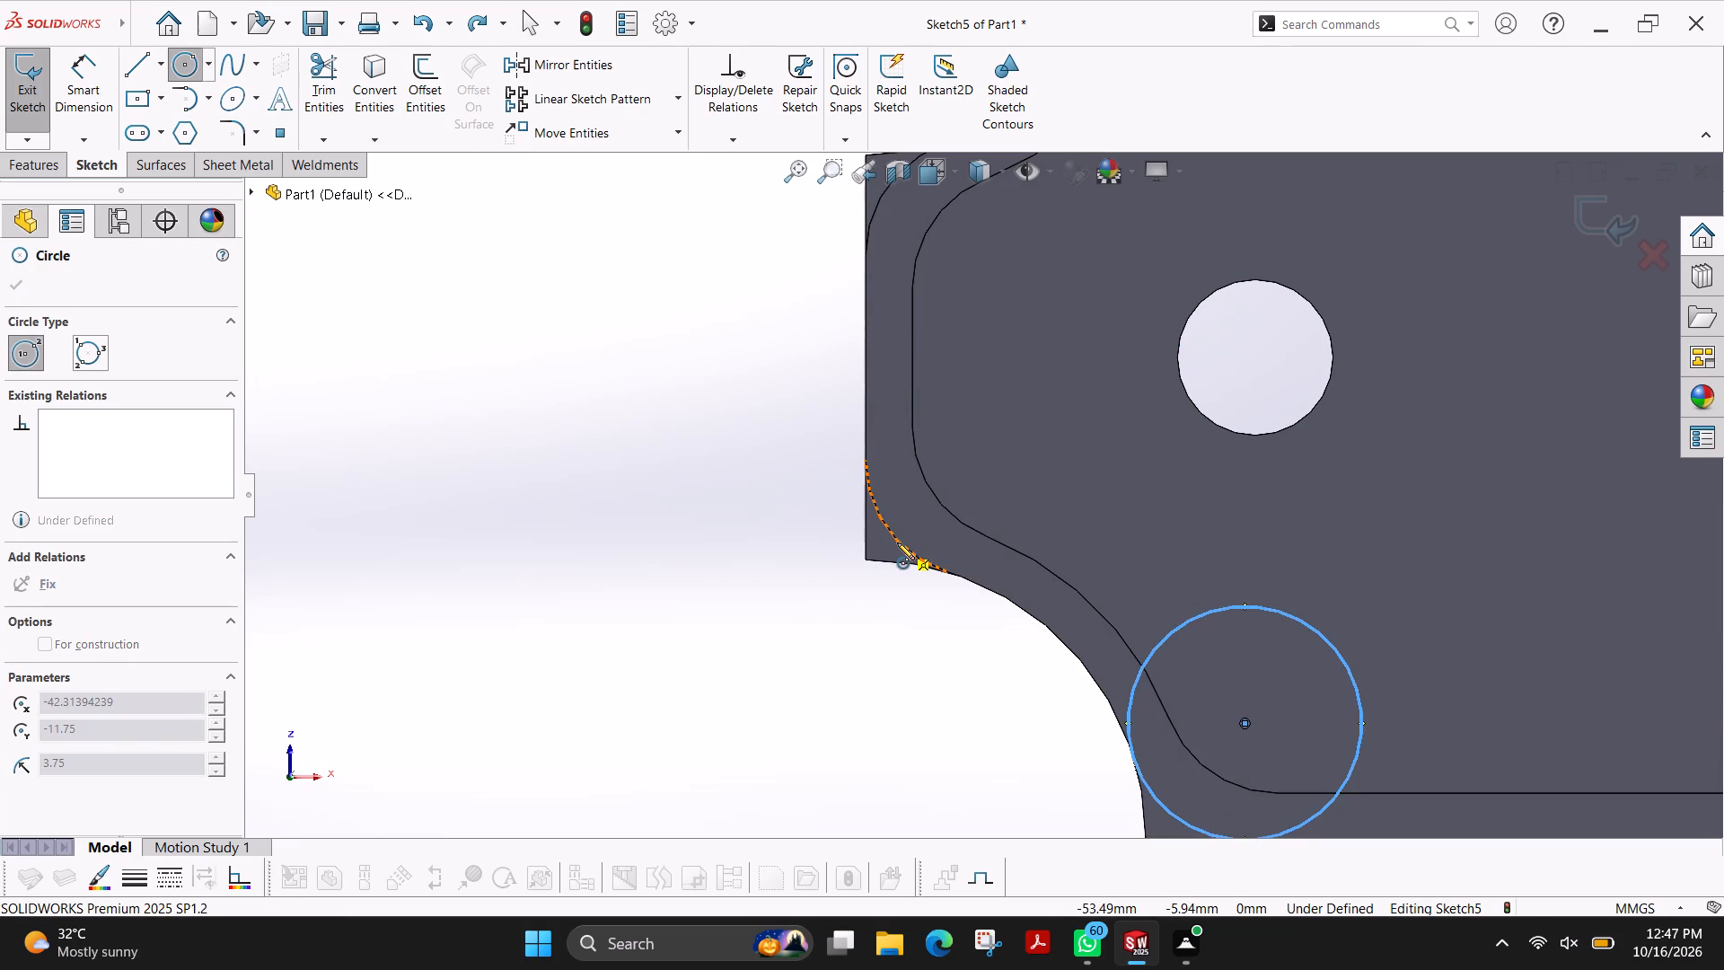
click(984, 460)
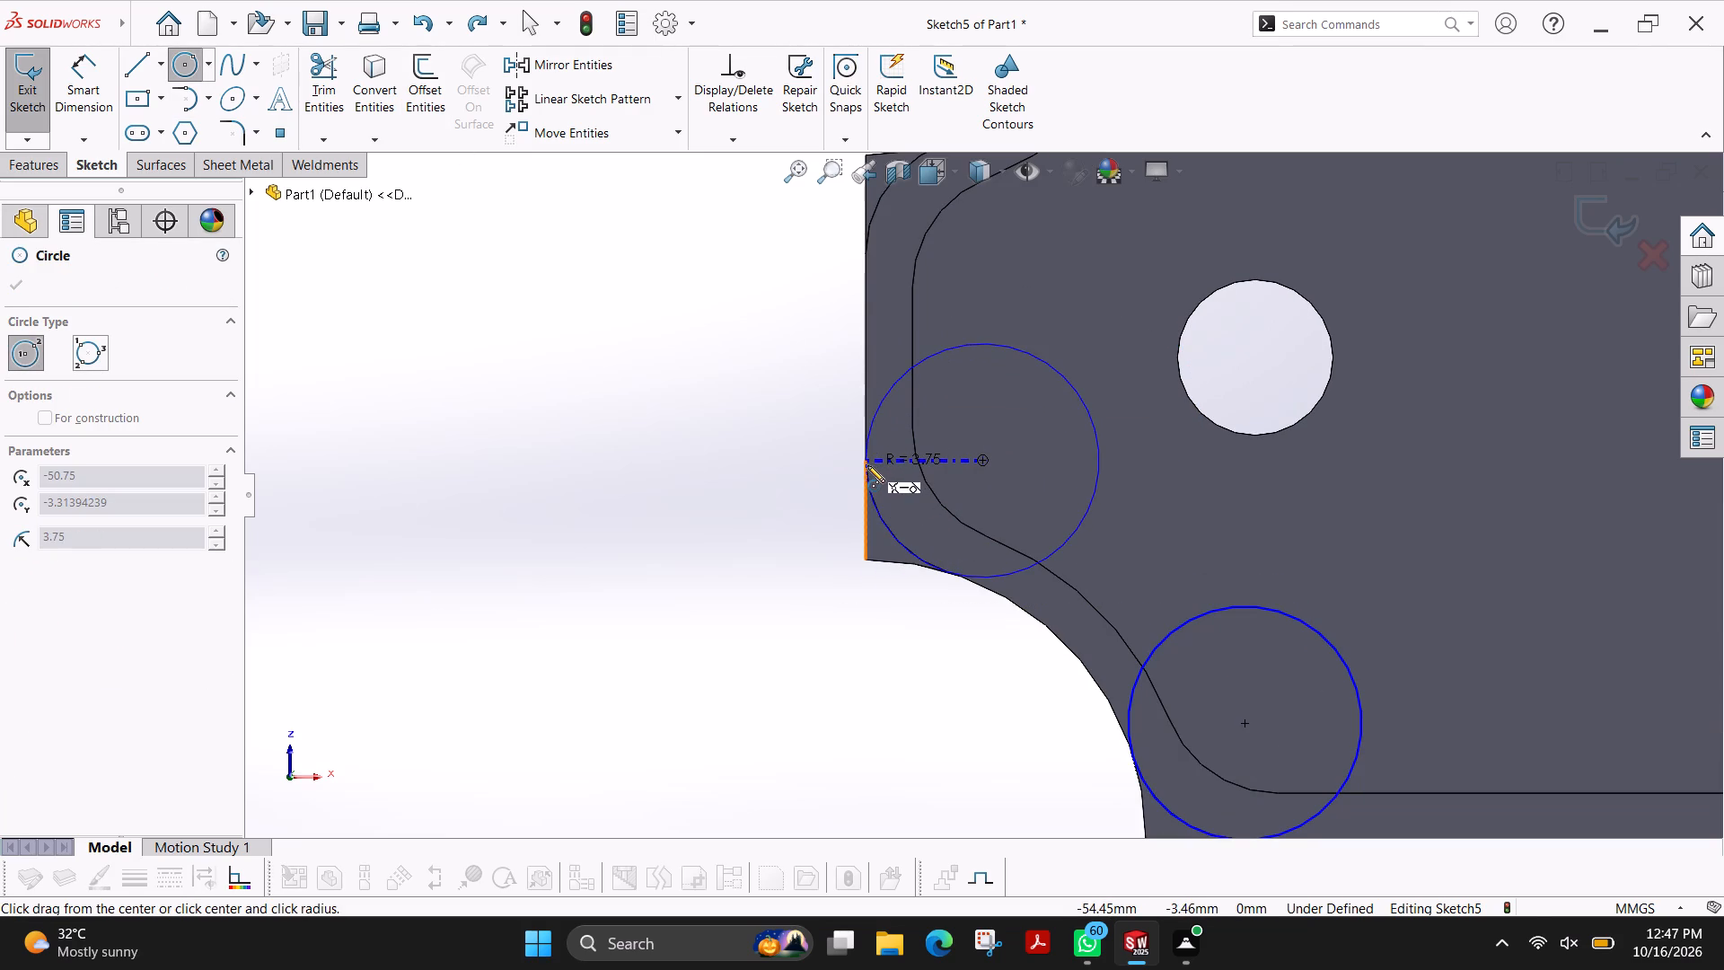
click(865, 464)
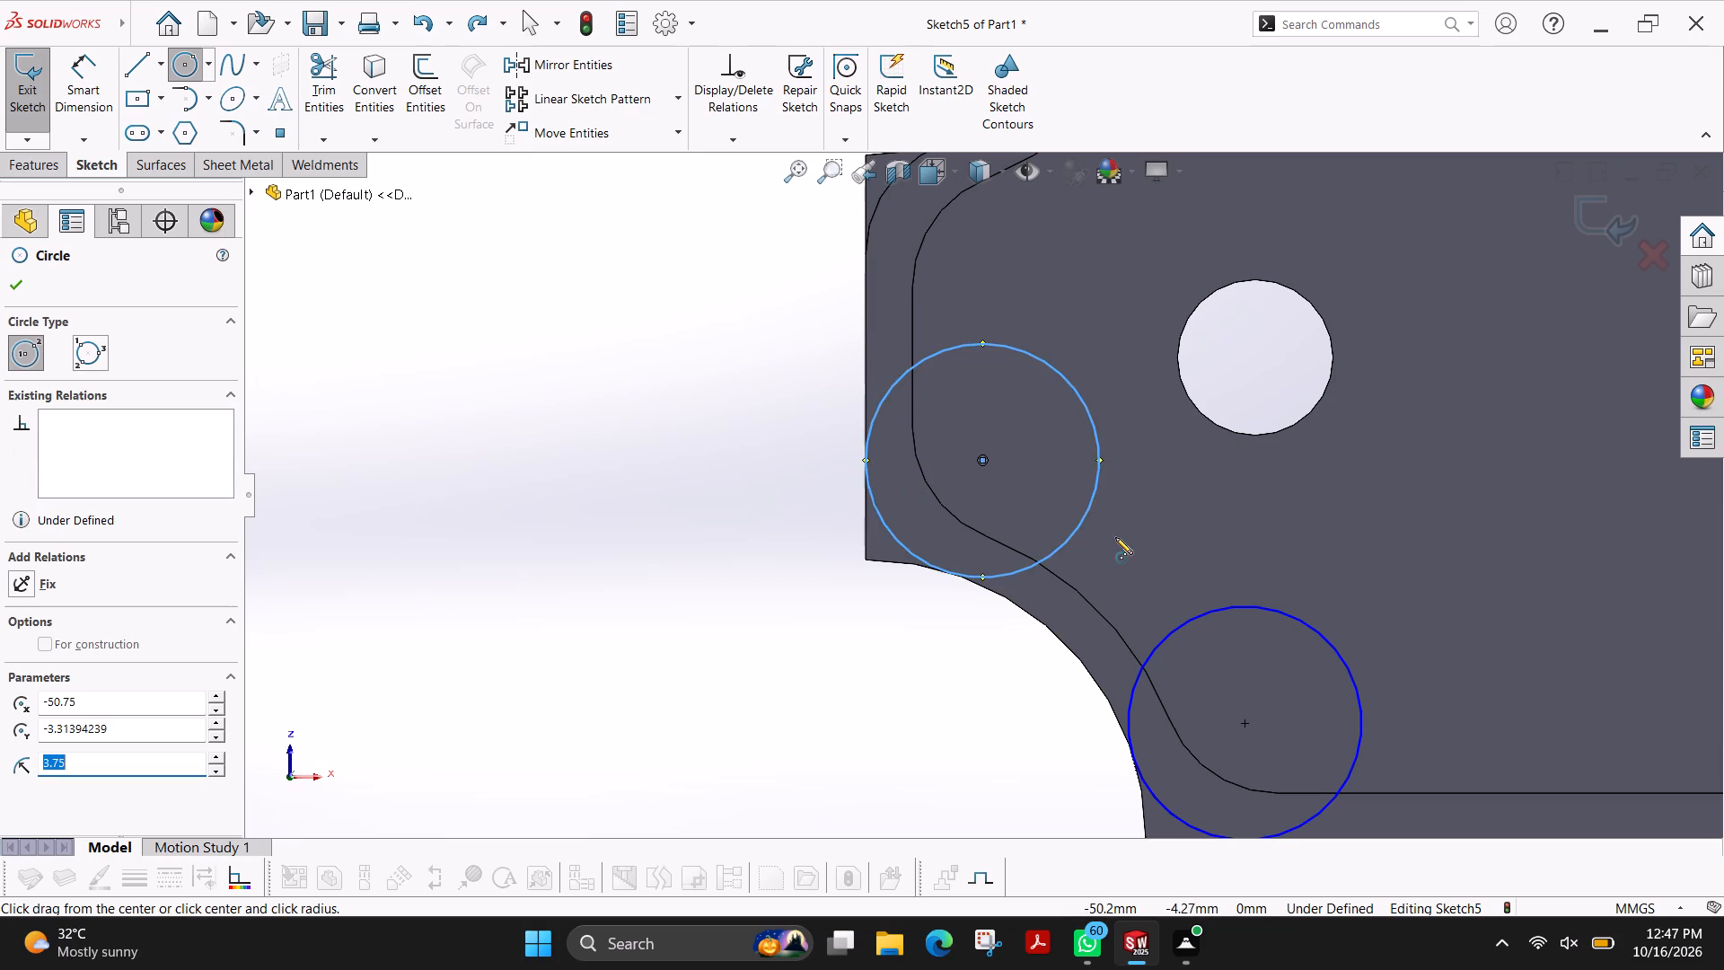
scroll(1097, 445, up, 3)
scroll(959, 291, down, 2)
scroll(970, 463, down, 4)
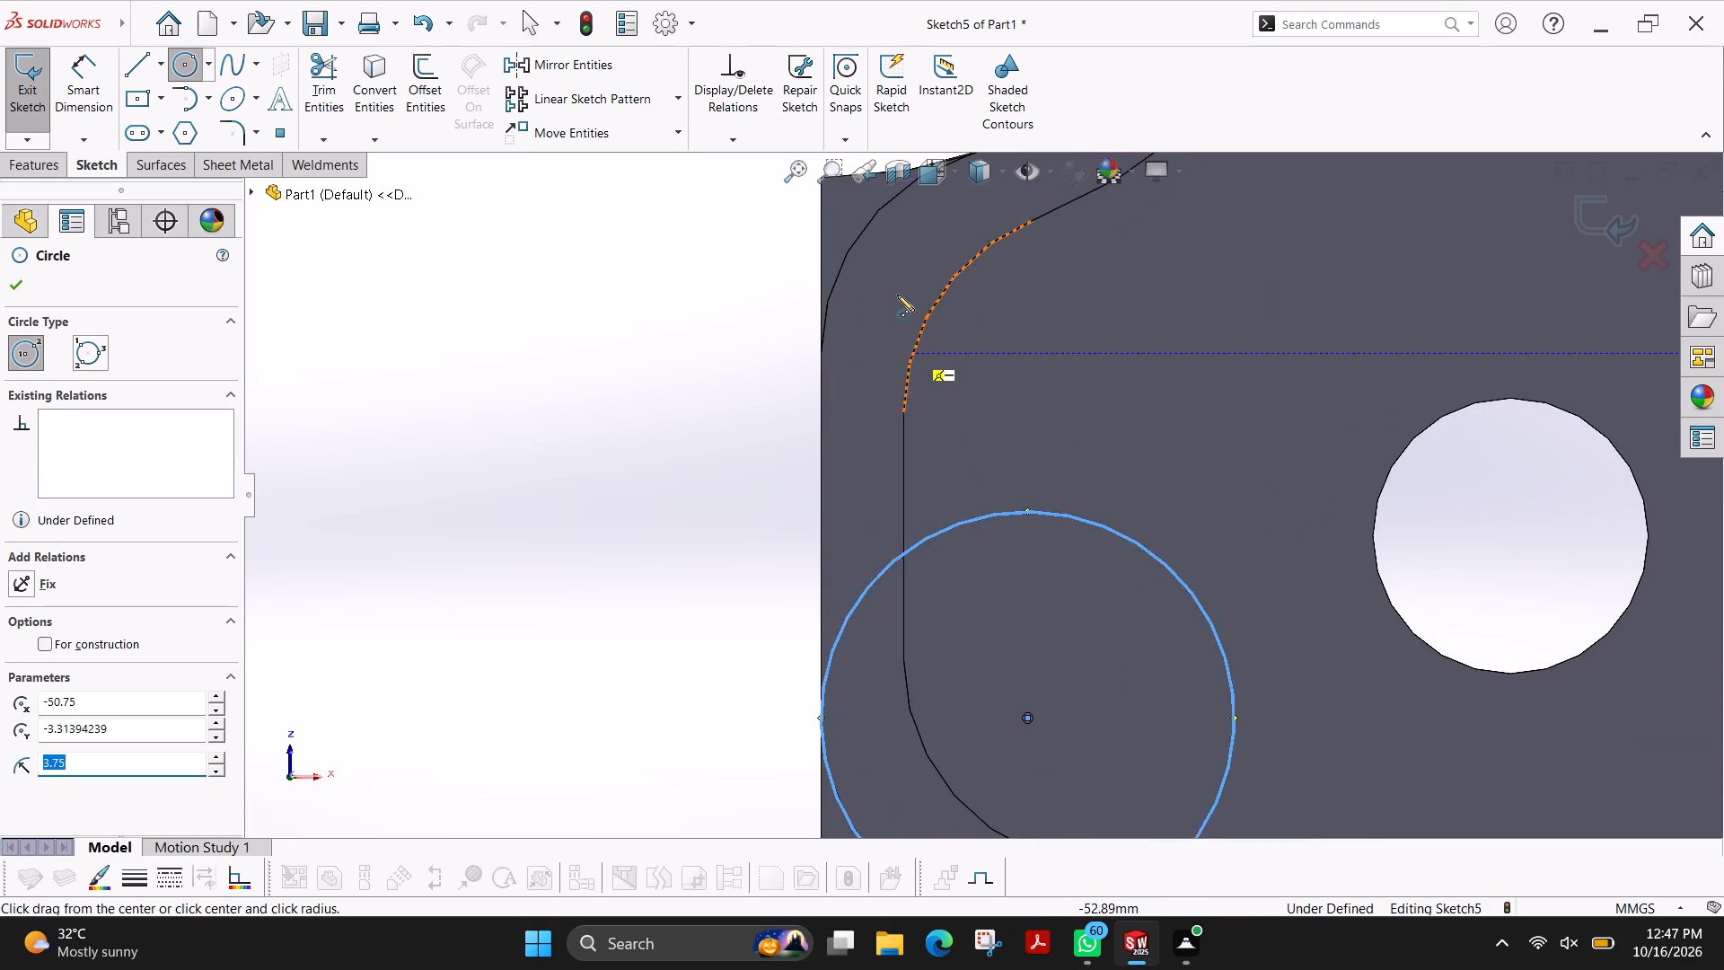
scroll(910, 280, up, 3)
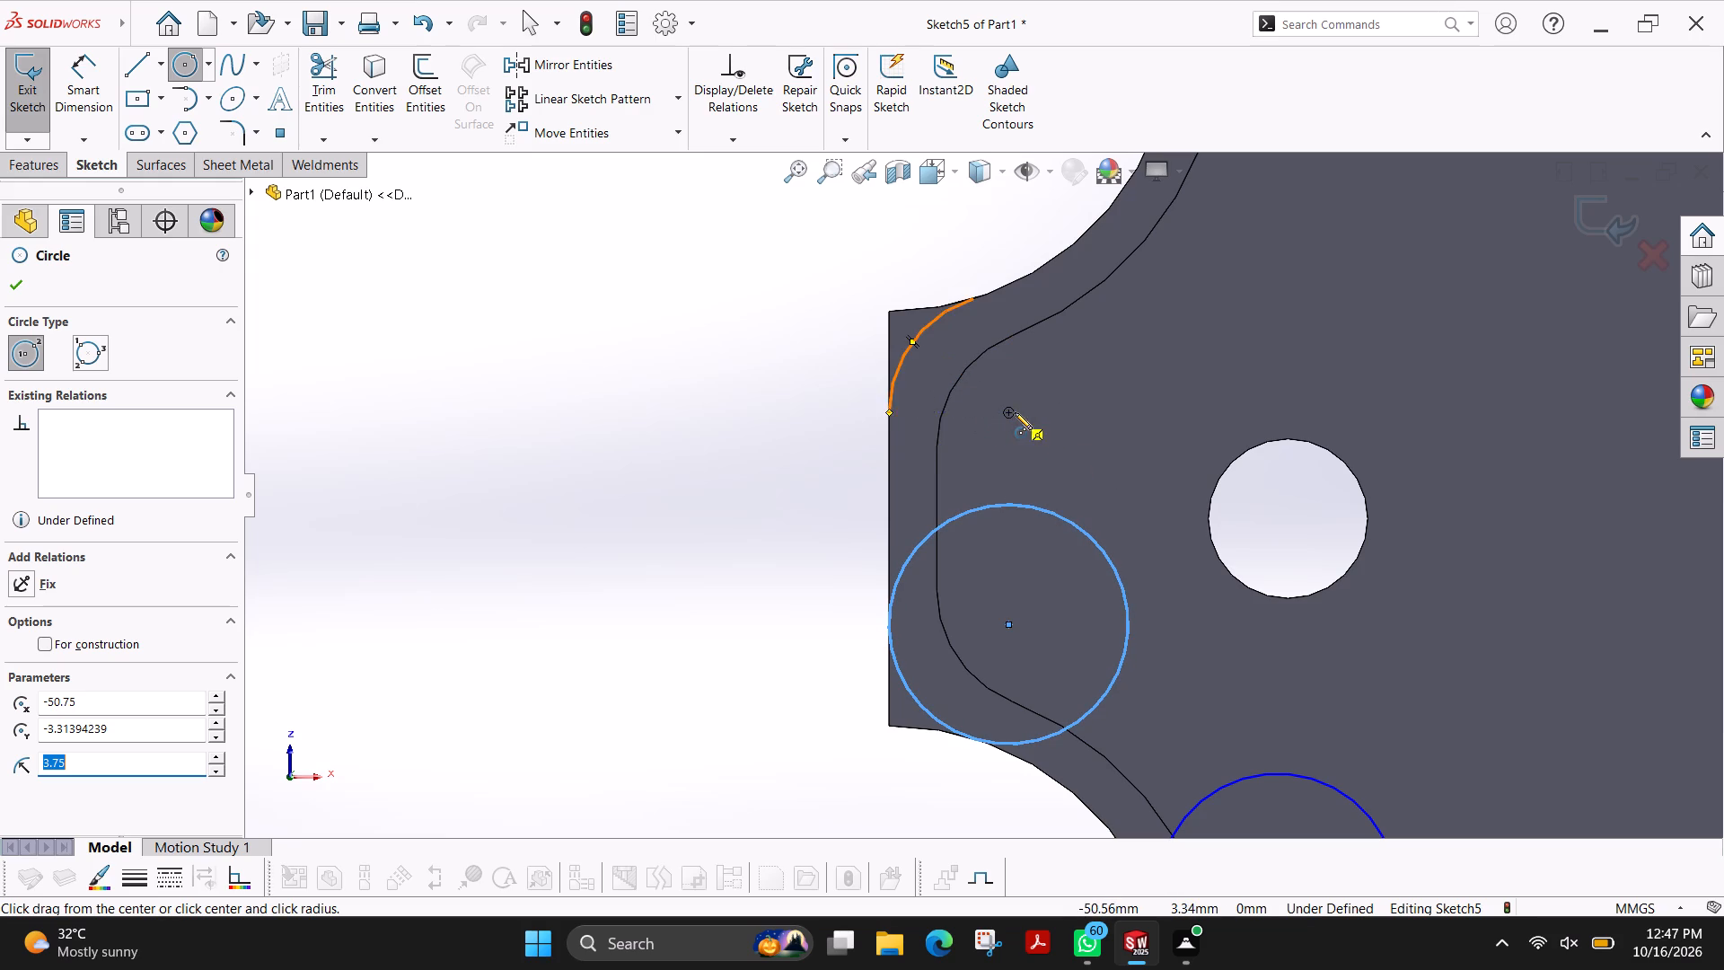
click(1008, 413)
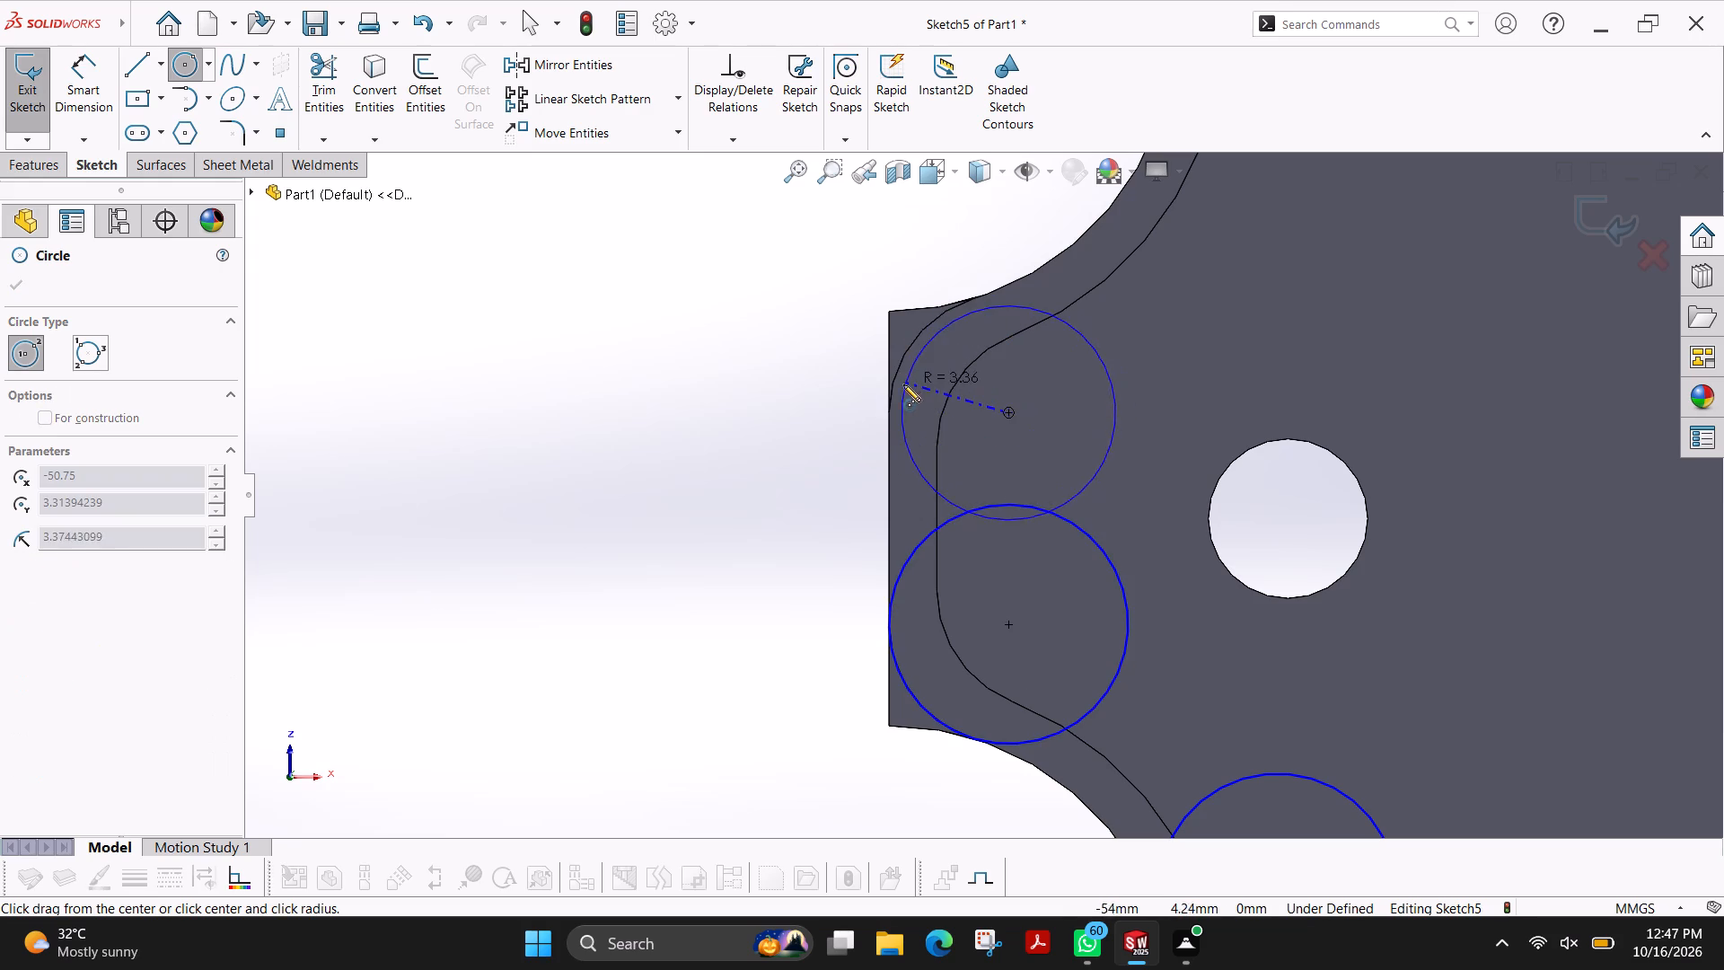
click(903, 360)
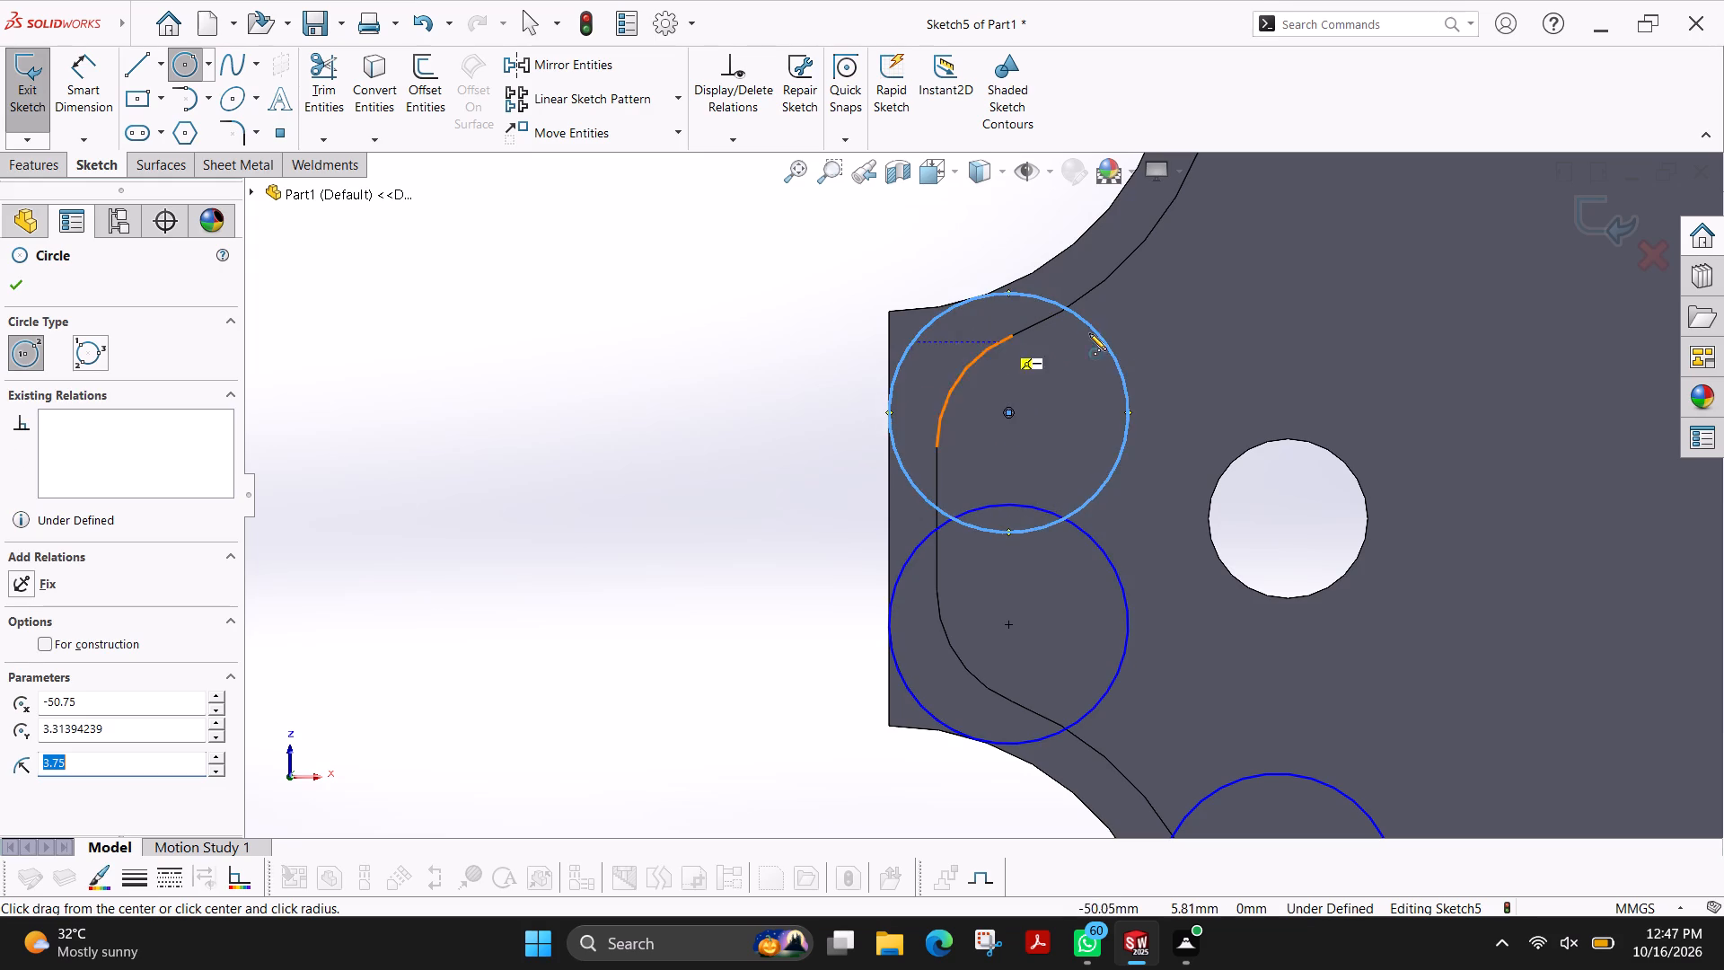
Sketch a 3.75 mm radius circle matching the outer rim fillet where the top edge meets the upper-left notch.
scroll(1144, 325, up, 5)
scroll(1187, 301, down, 4)
scroll(1085, 348, down, 2)
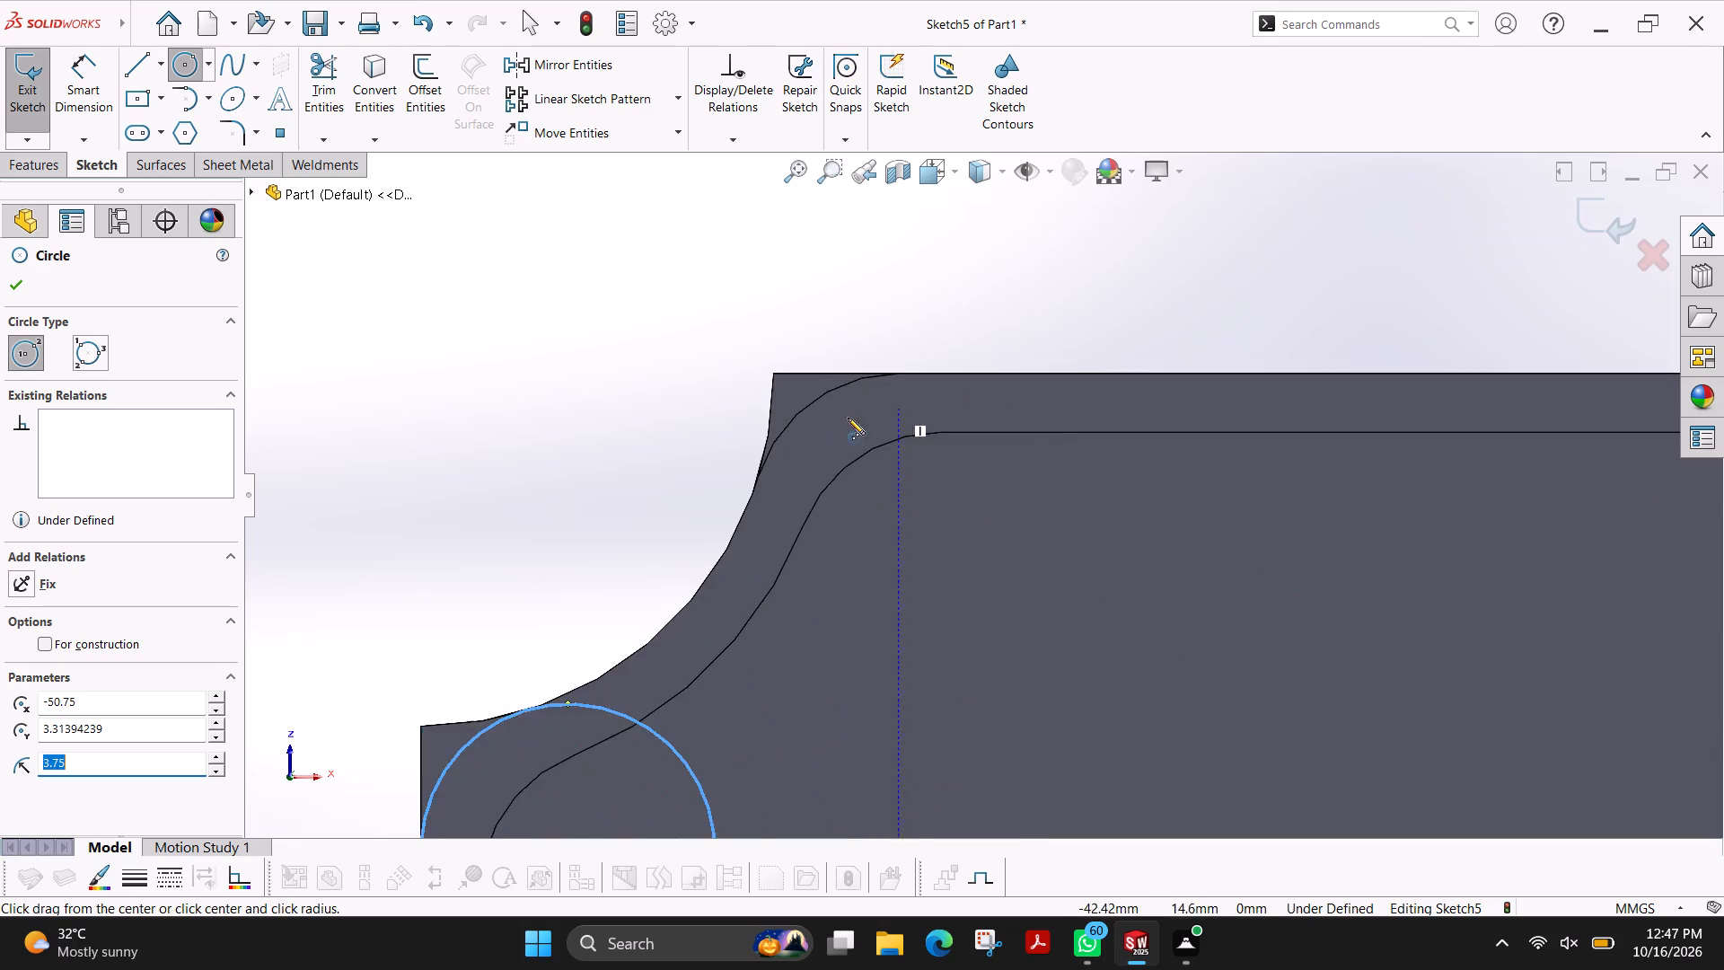
scroll(815, 418, down, 1)
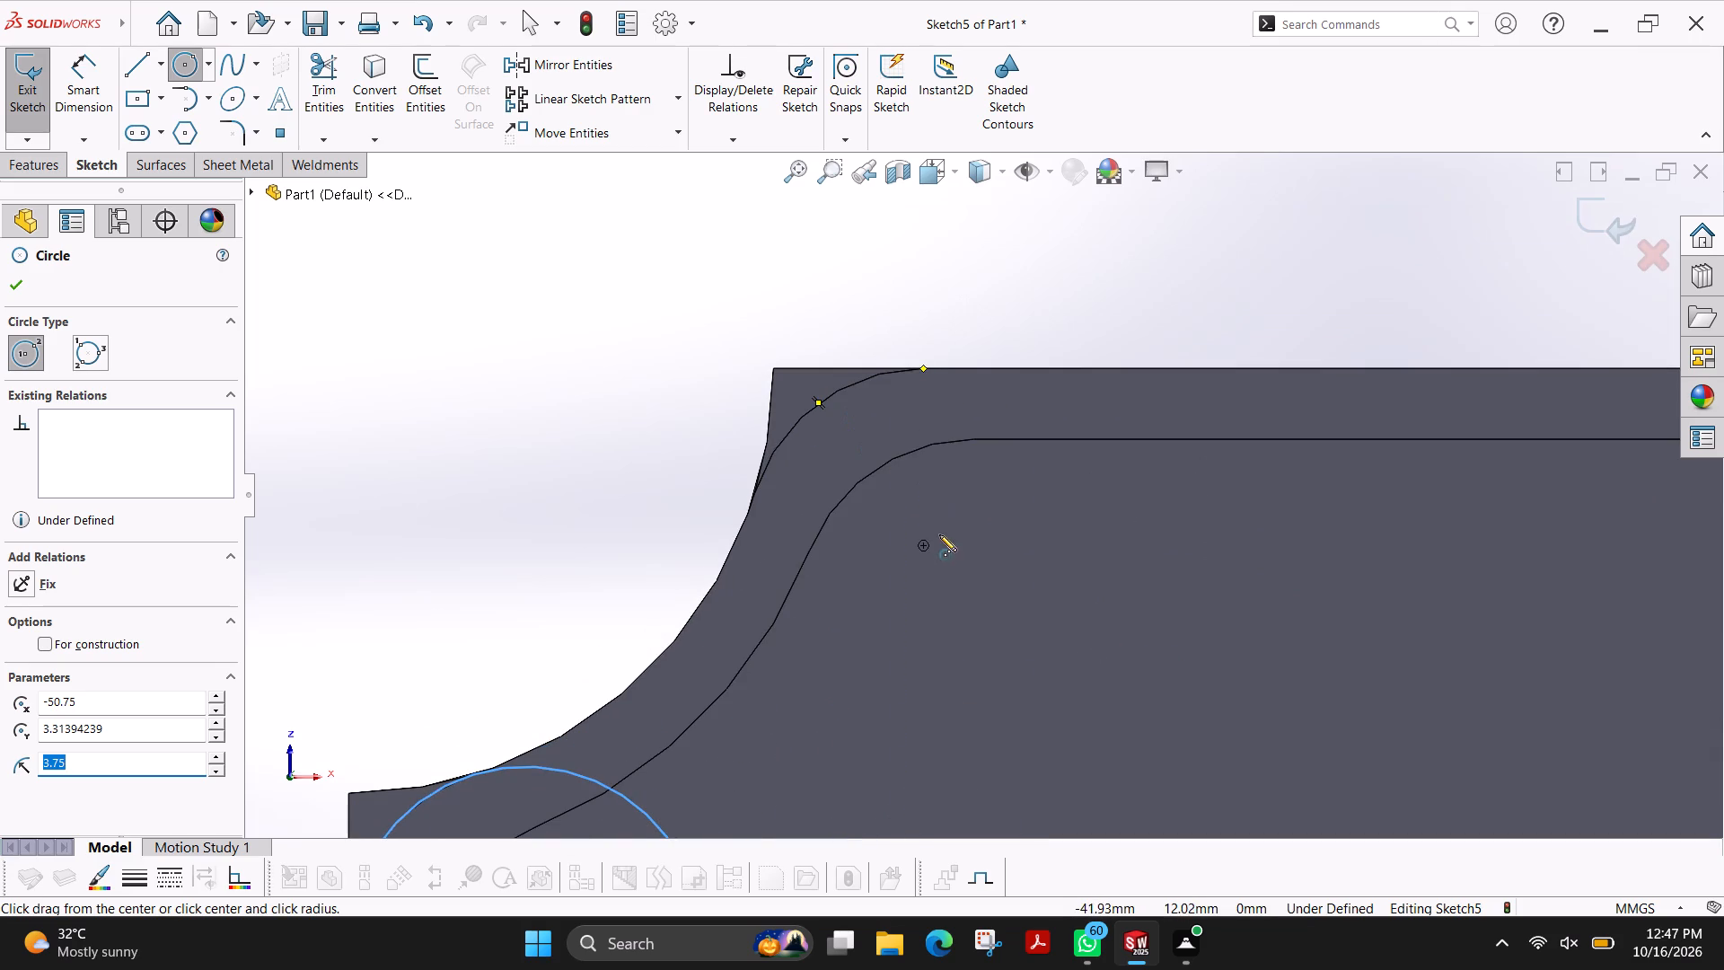
click(923, 546)
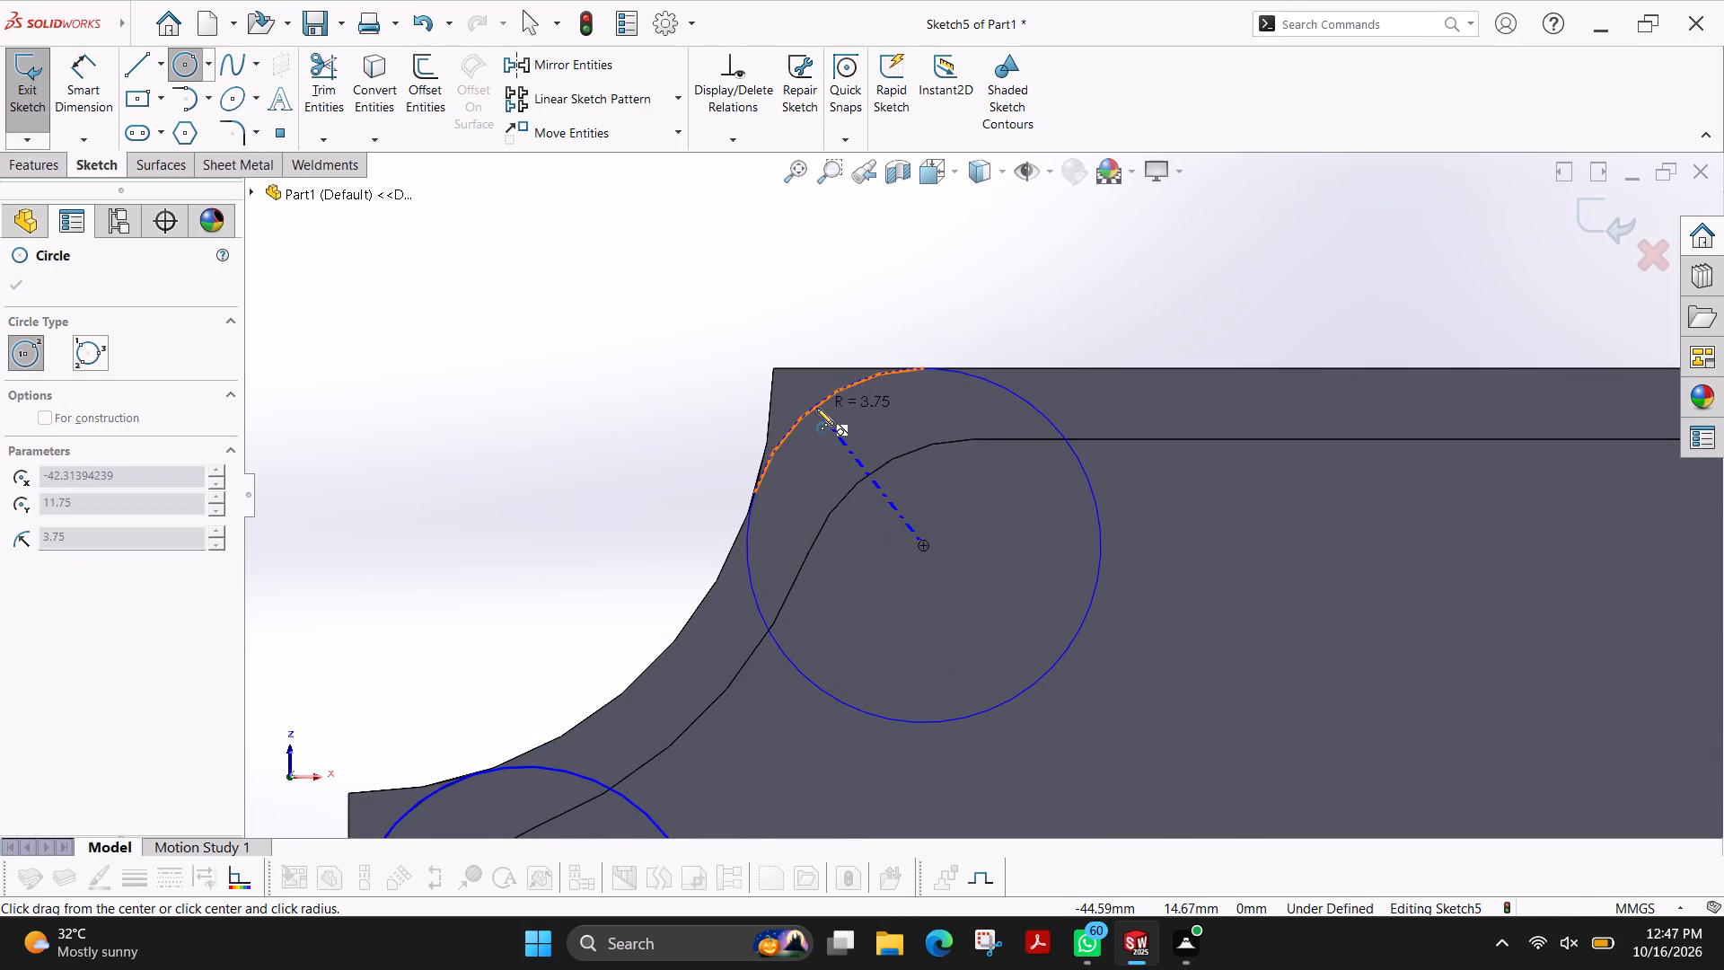
click(816, 408)
Sketch lines from the upper-left circle's top point 3.19 mm along the edge to the plate corner, and about 2.8 mm back to the circle.
scroll(1256, 479, up, 3)
scroll(1633, 527, up, 8)
scroll(1148, 529, down, 2)
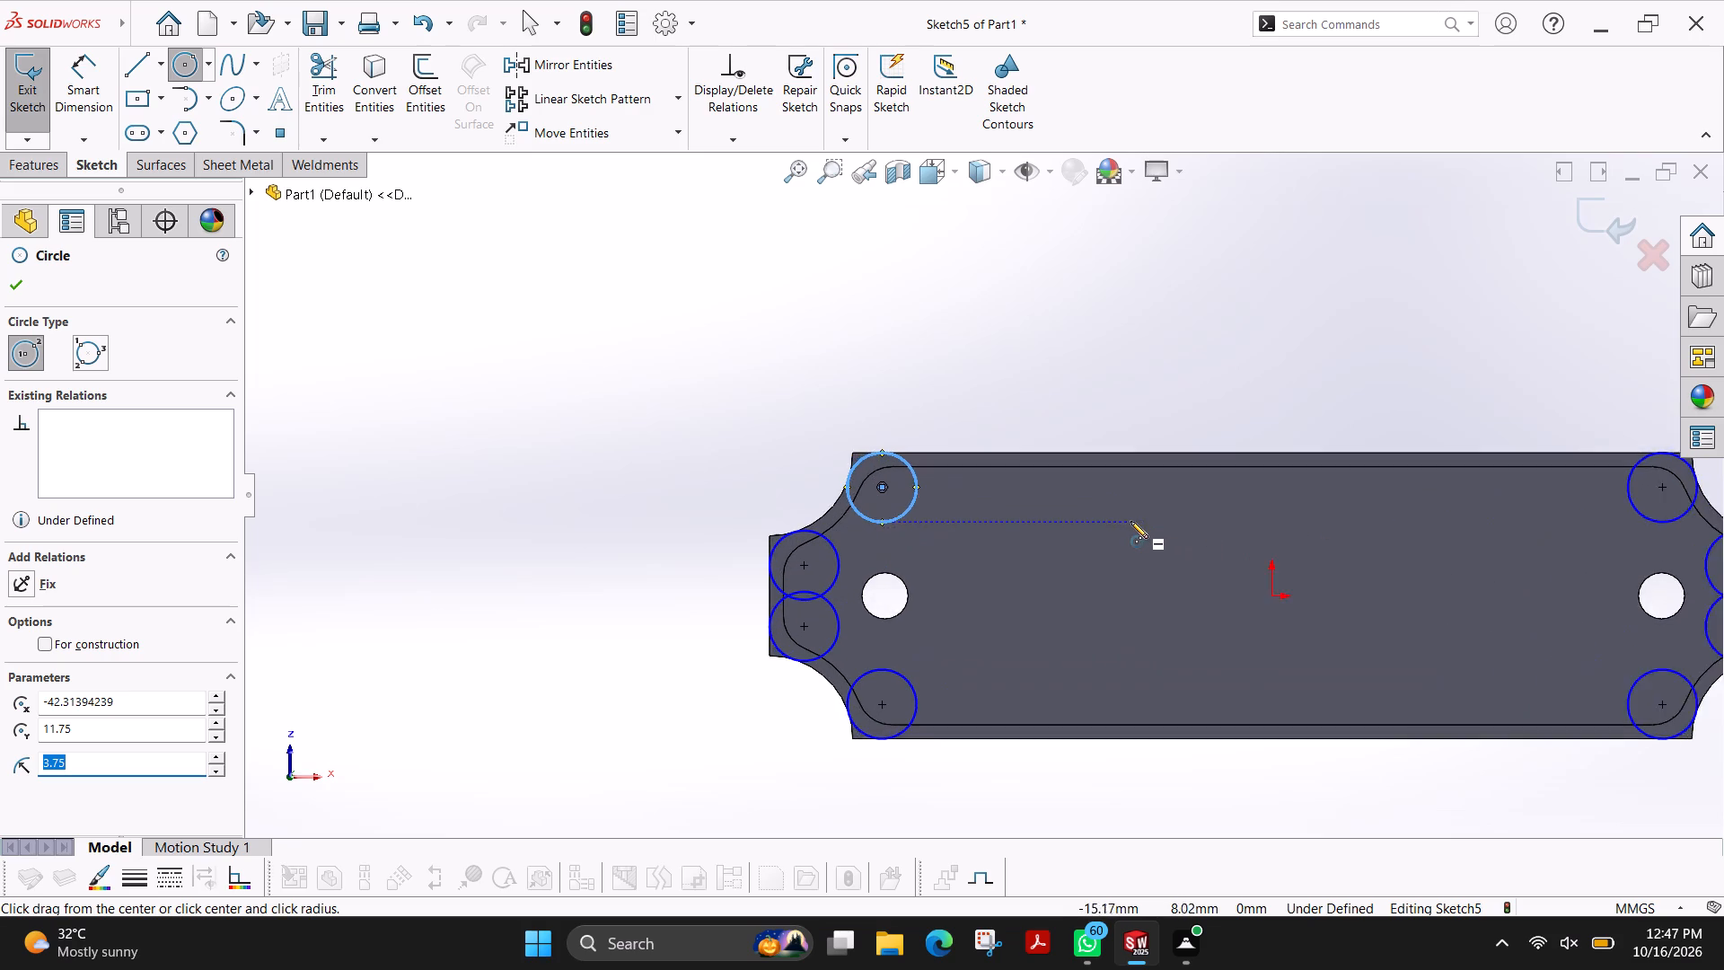
scroll(1130, 521, down, 1)
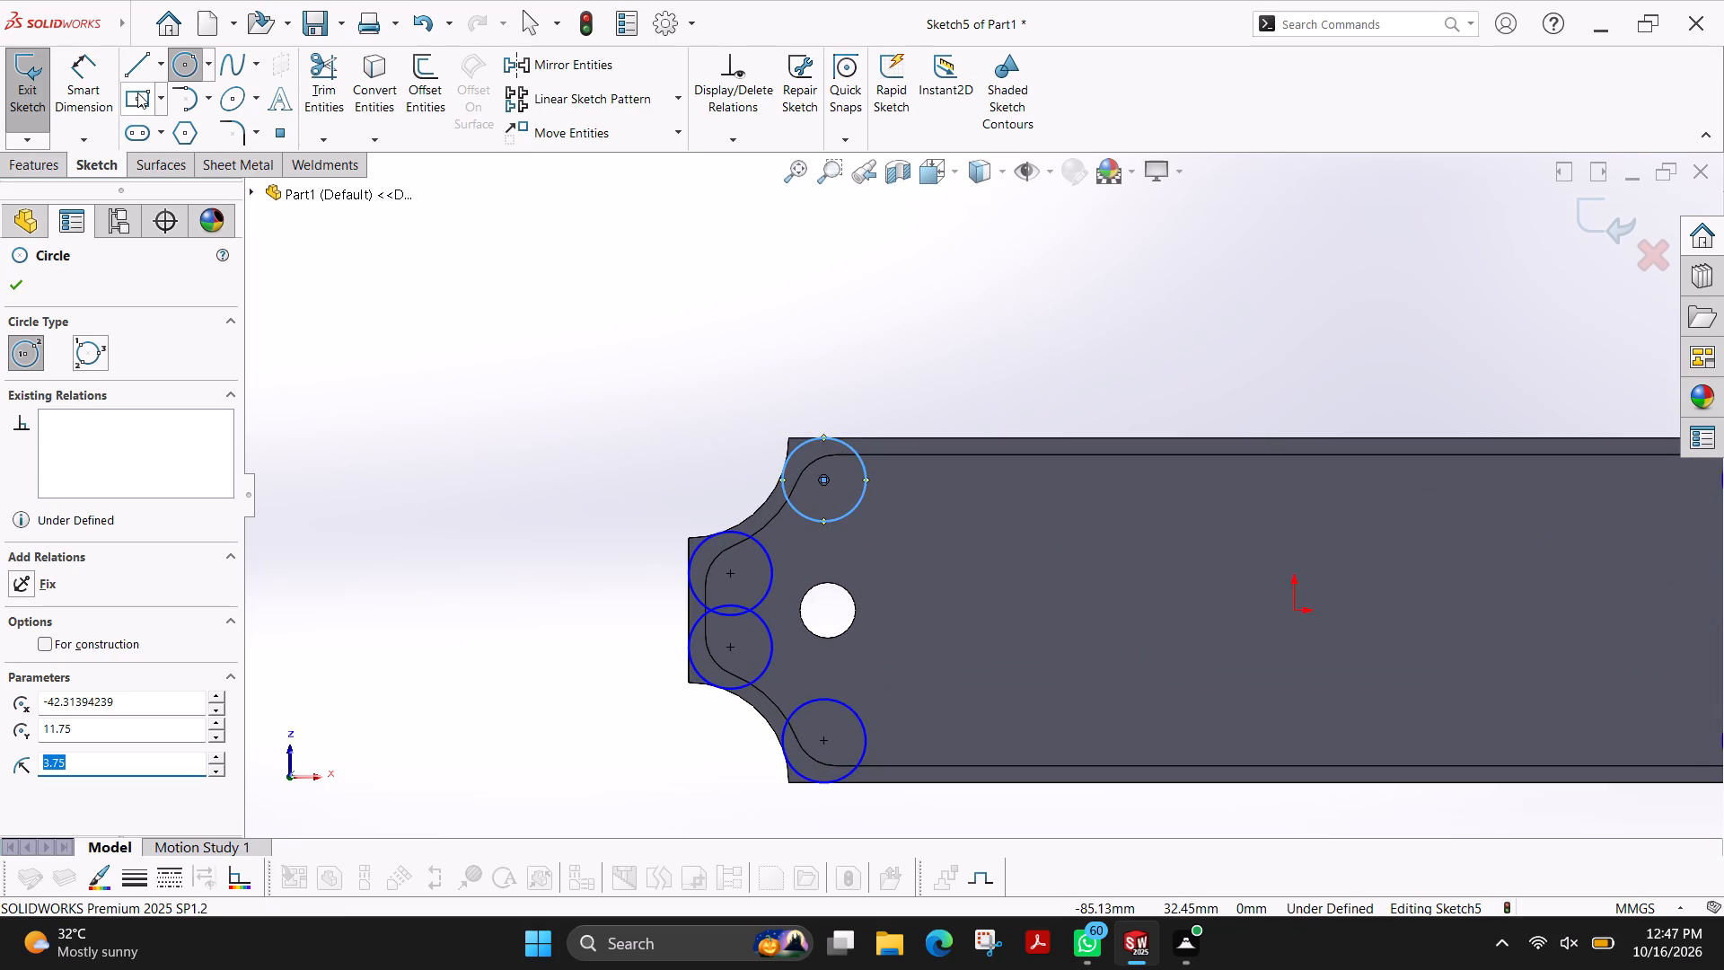
click(139, 74)
scroll(1188, 529, down, 4)
scroll(440, 381, up, 1)
scroll(440, 382, down, 4)
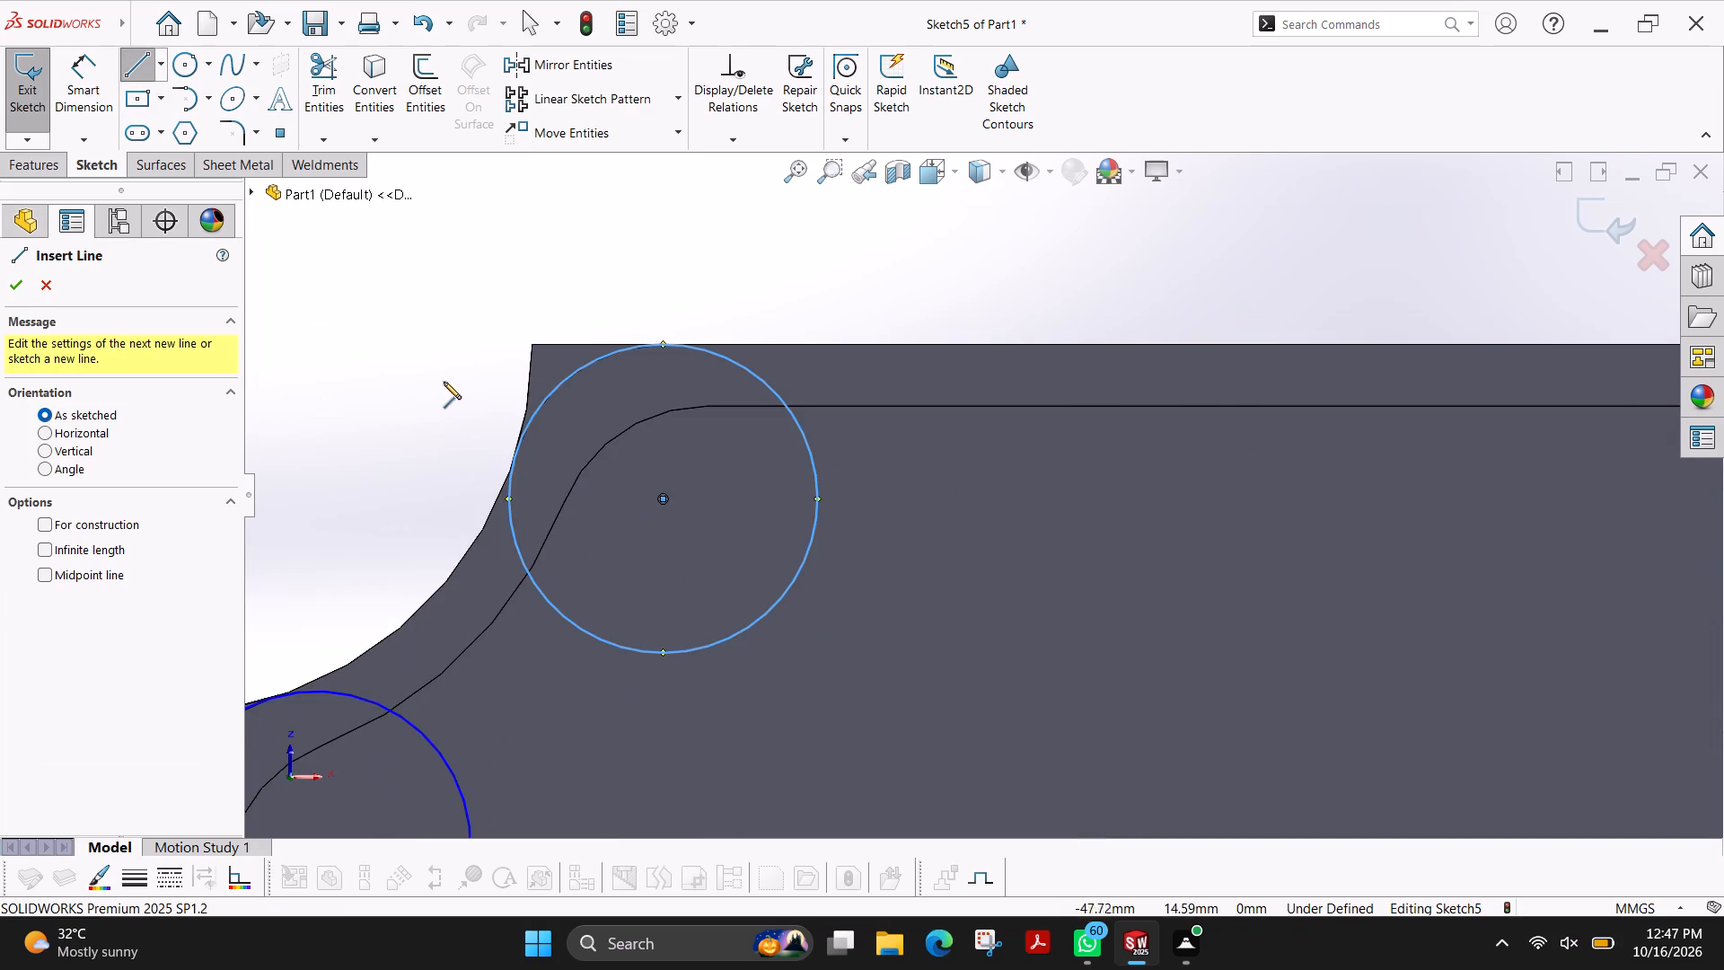
scroll(516, 406, down, 3)
scroll(735, 446, down, 1)
scroll(806, 357, down, 1)
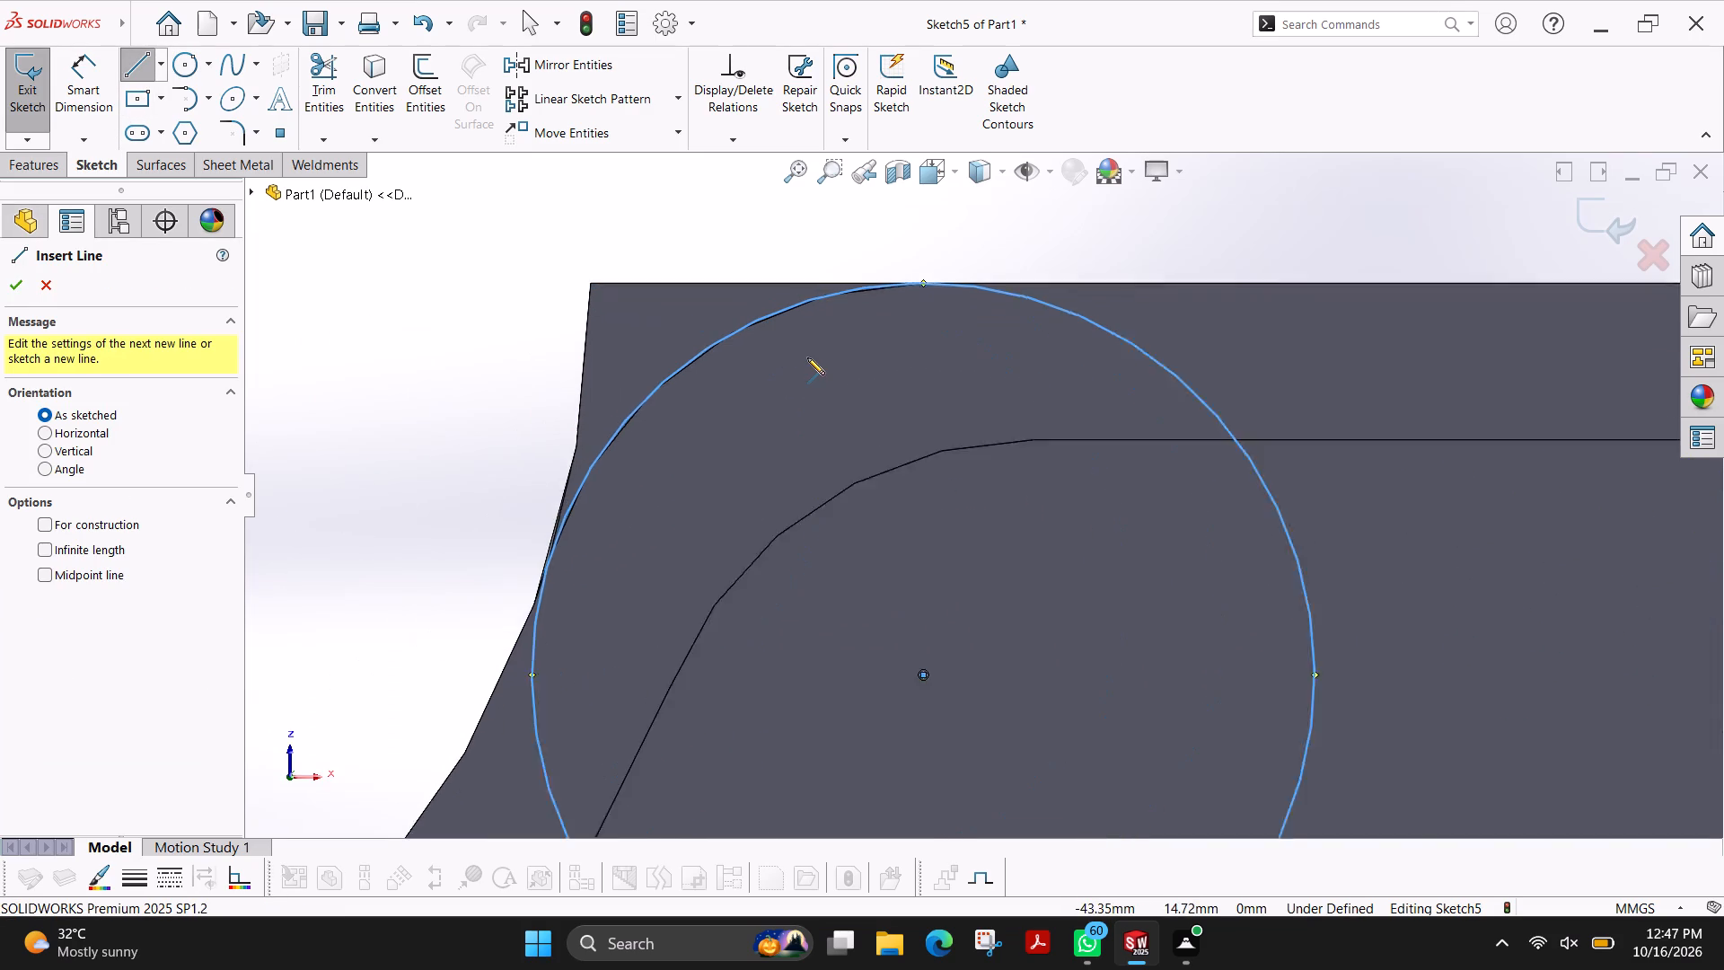
scroll(807, 357, down, 2)
click(995, 266)
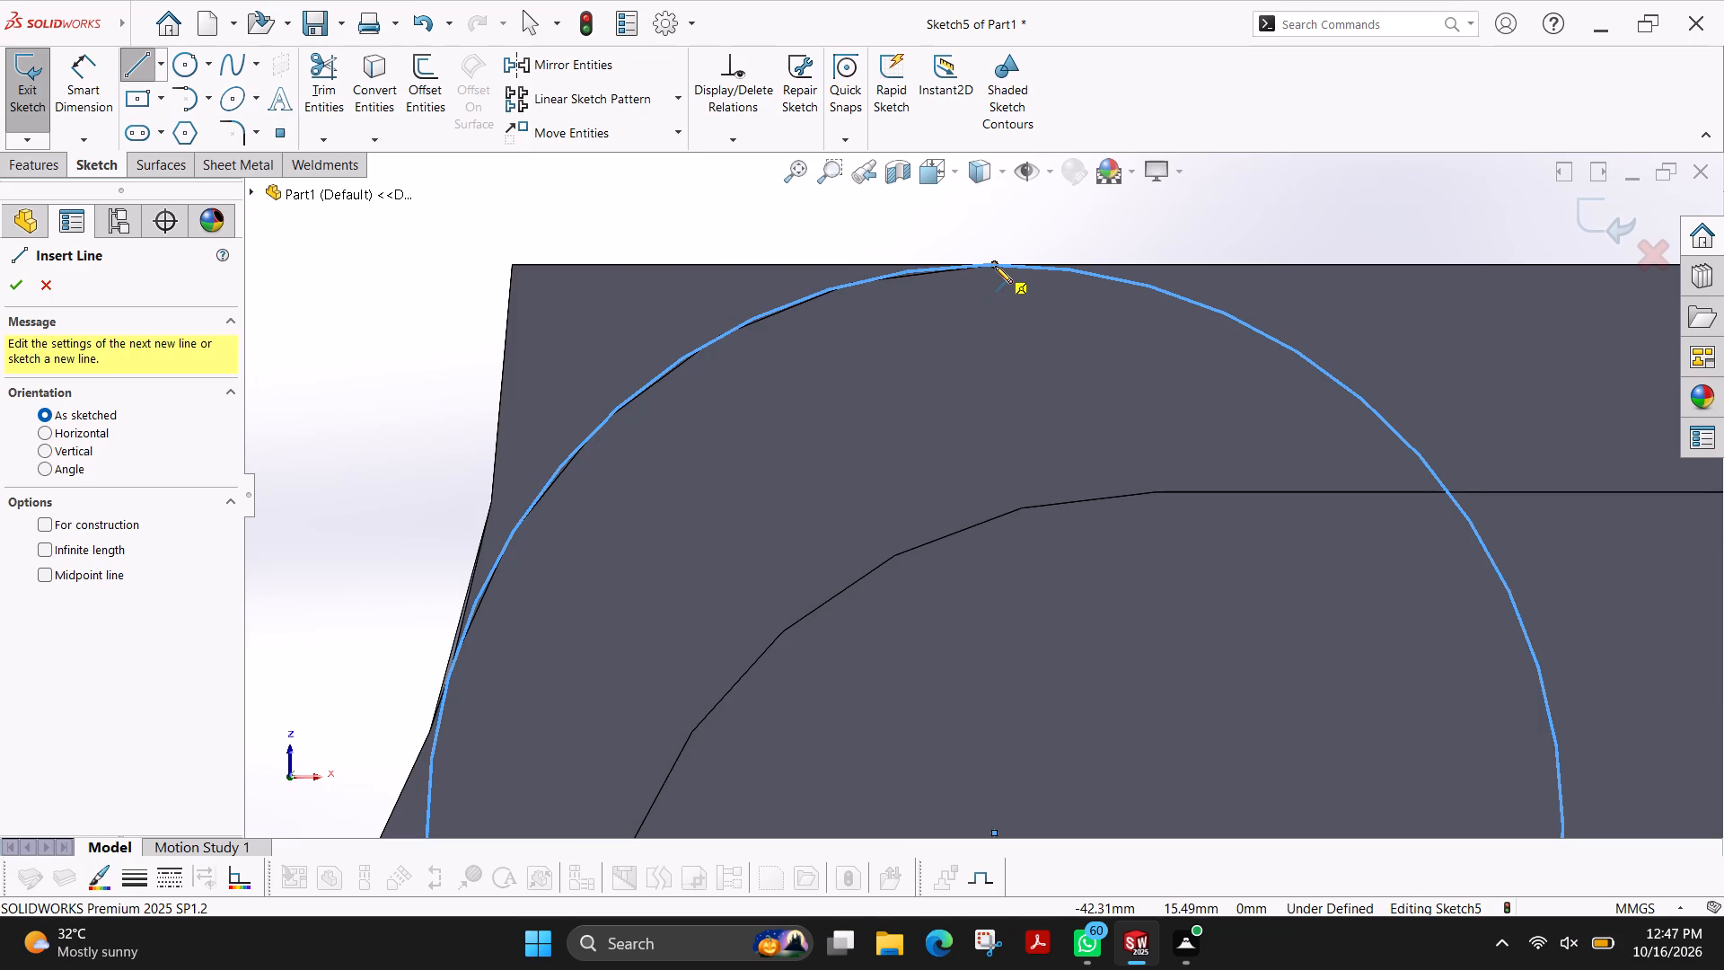
click(510, 263)
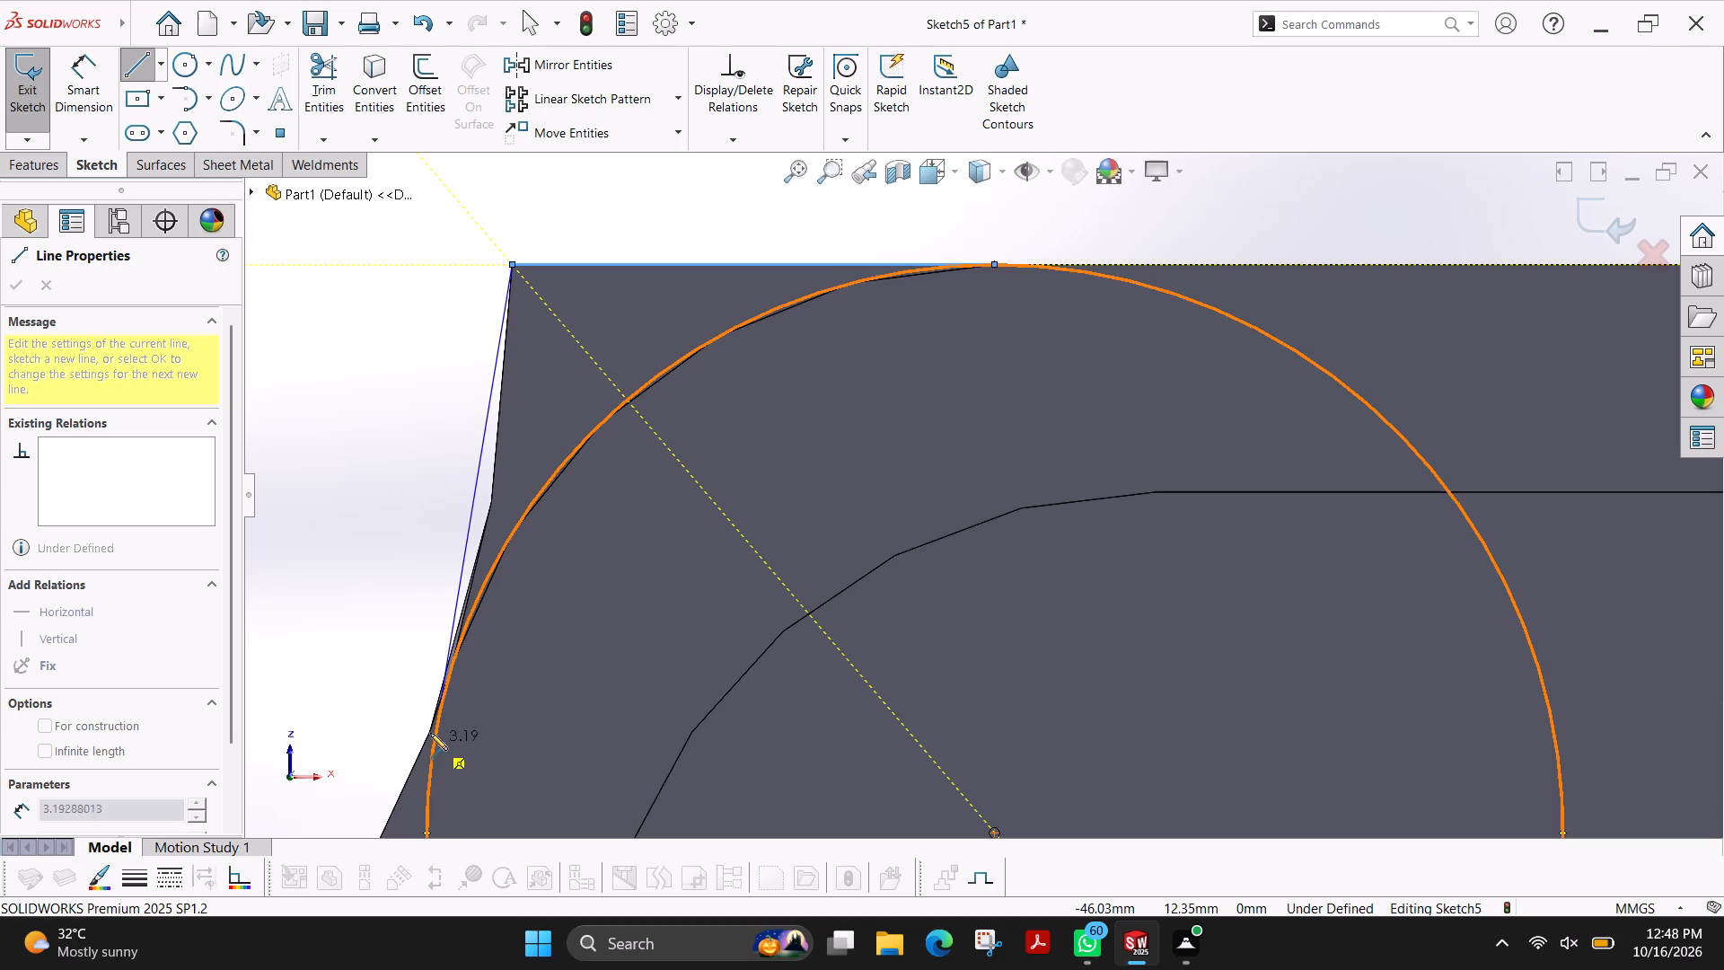
scroll(484, 623, up, 2)
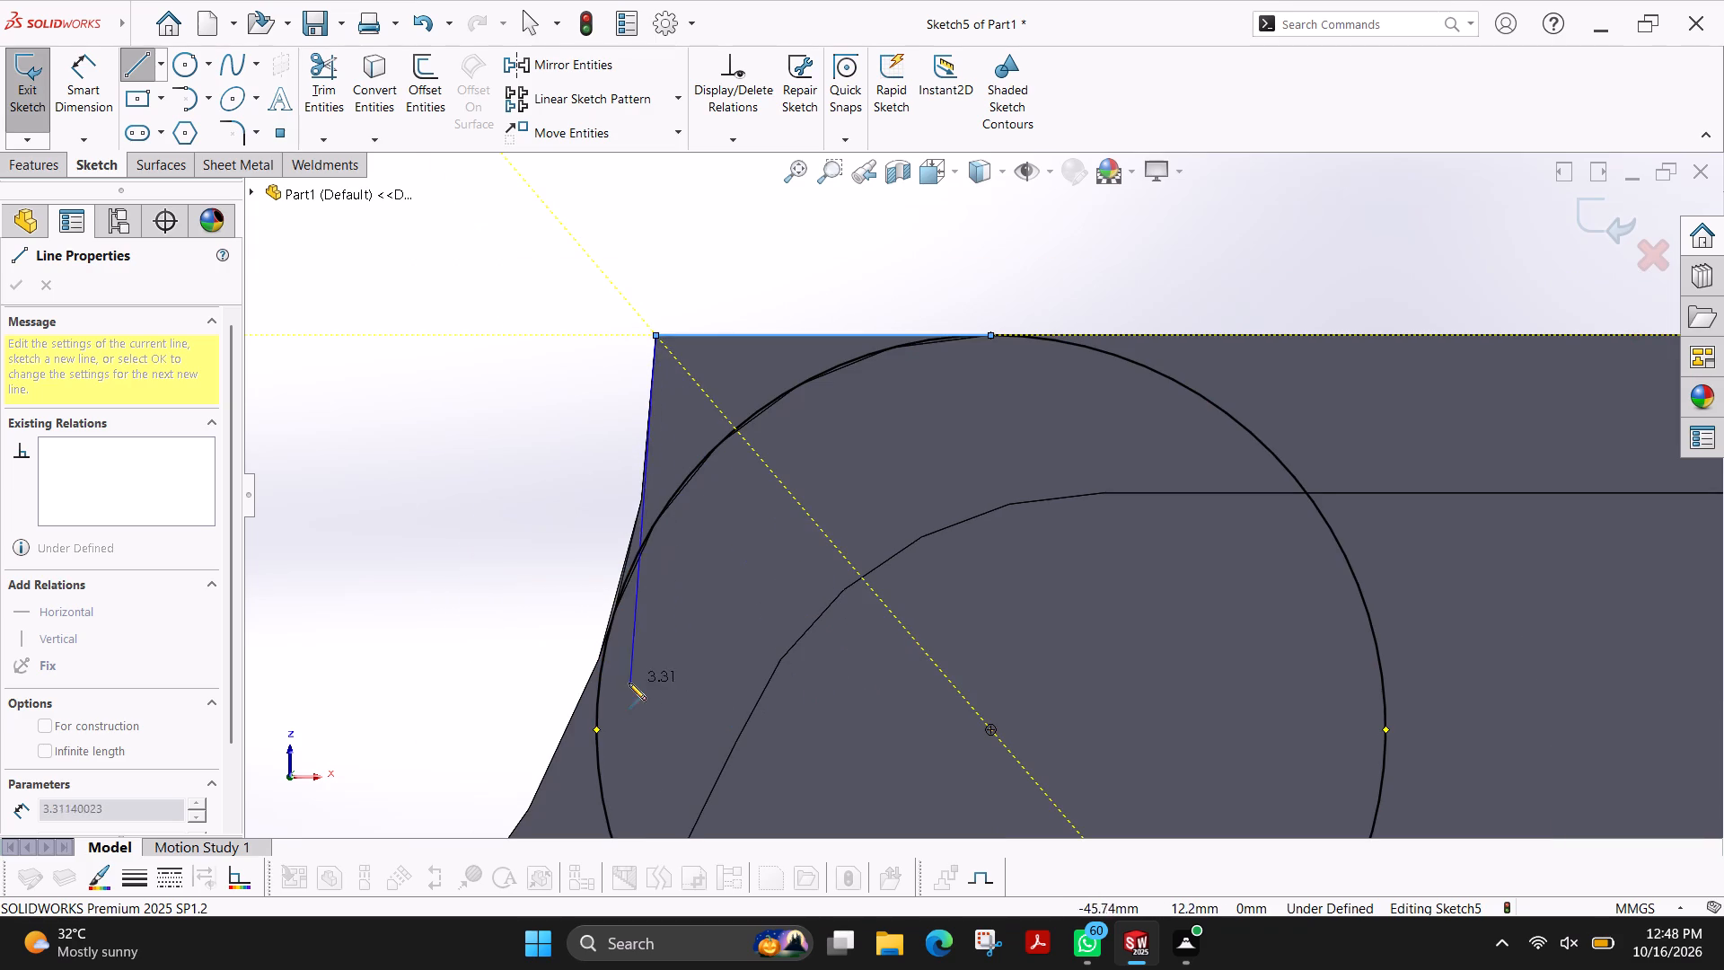
click(608, 622)
scroll(692, 576, down, 7)
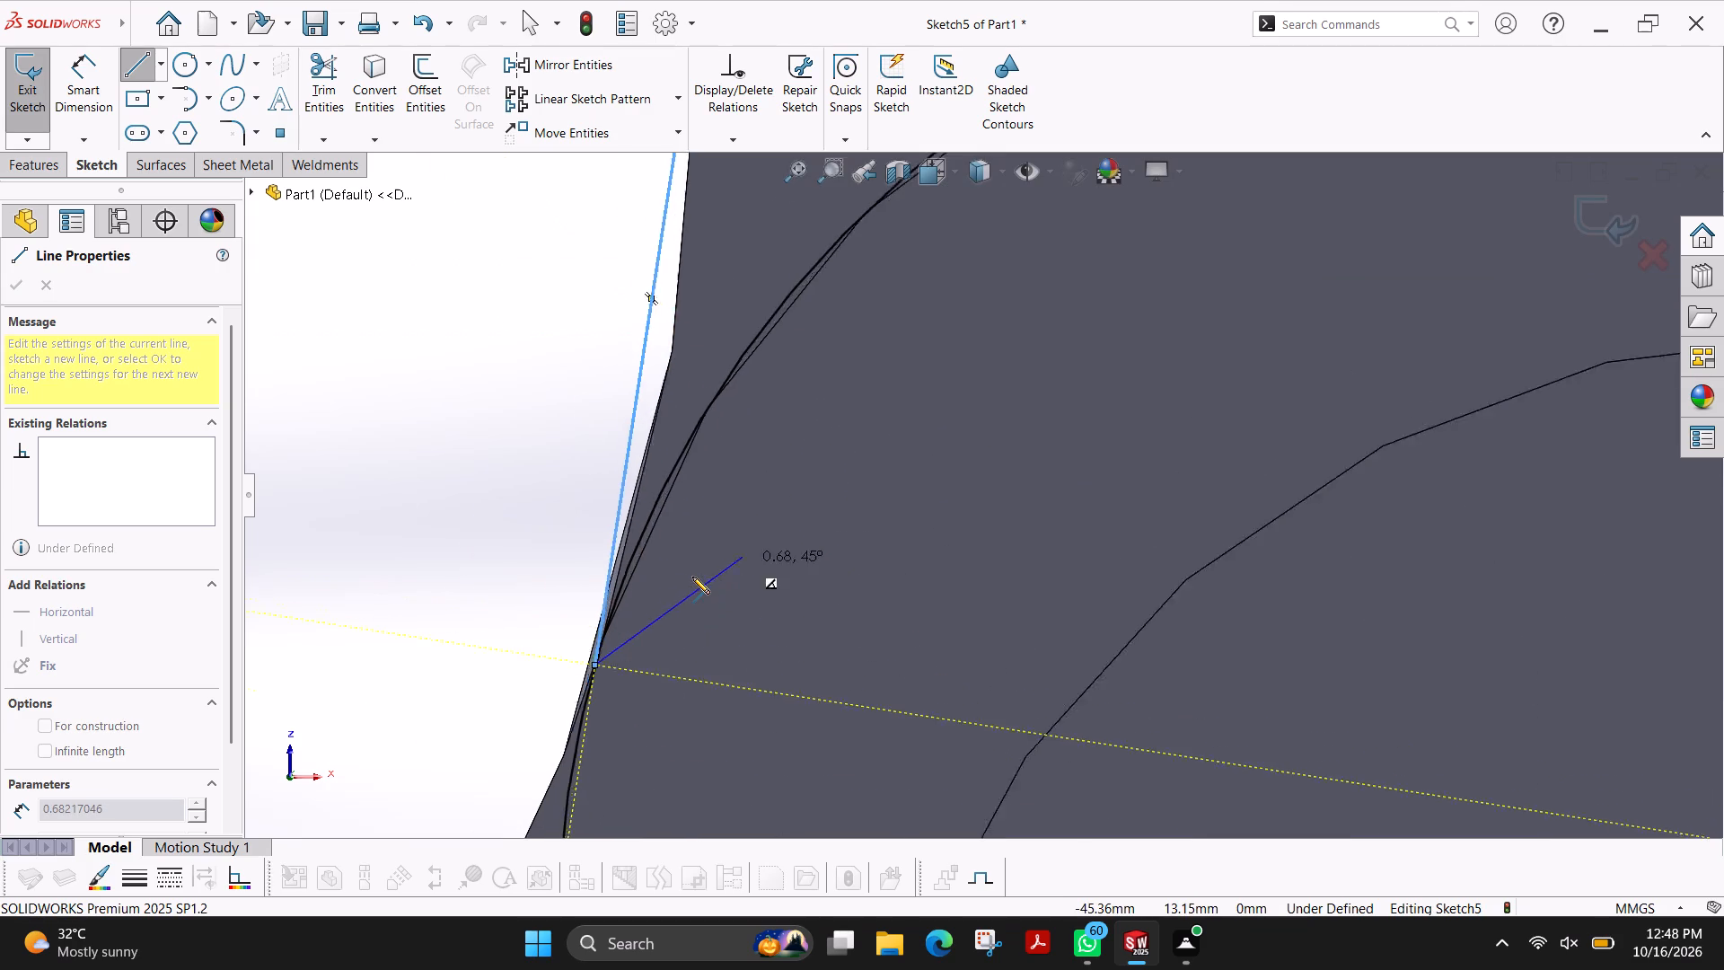
scroll(692, 577, down, 1)
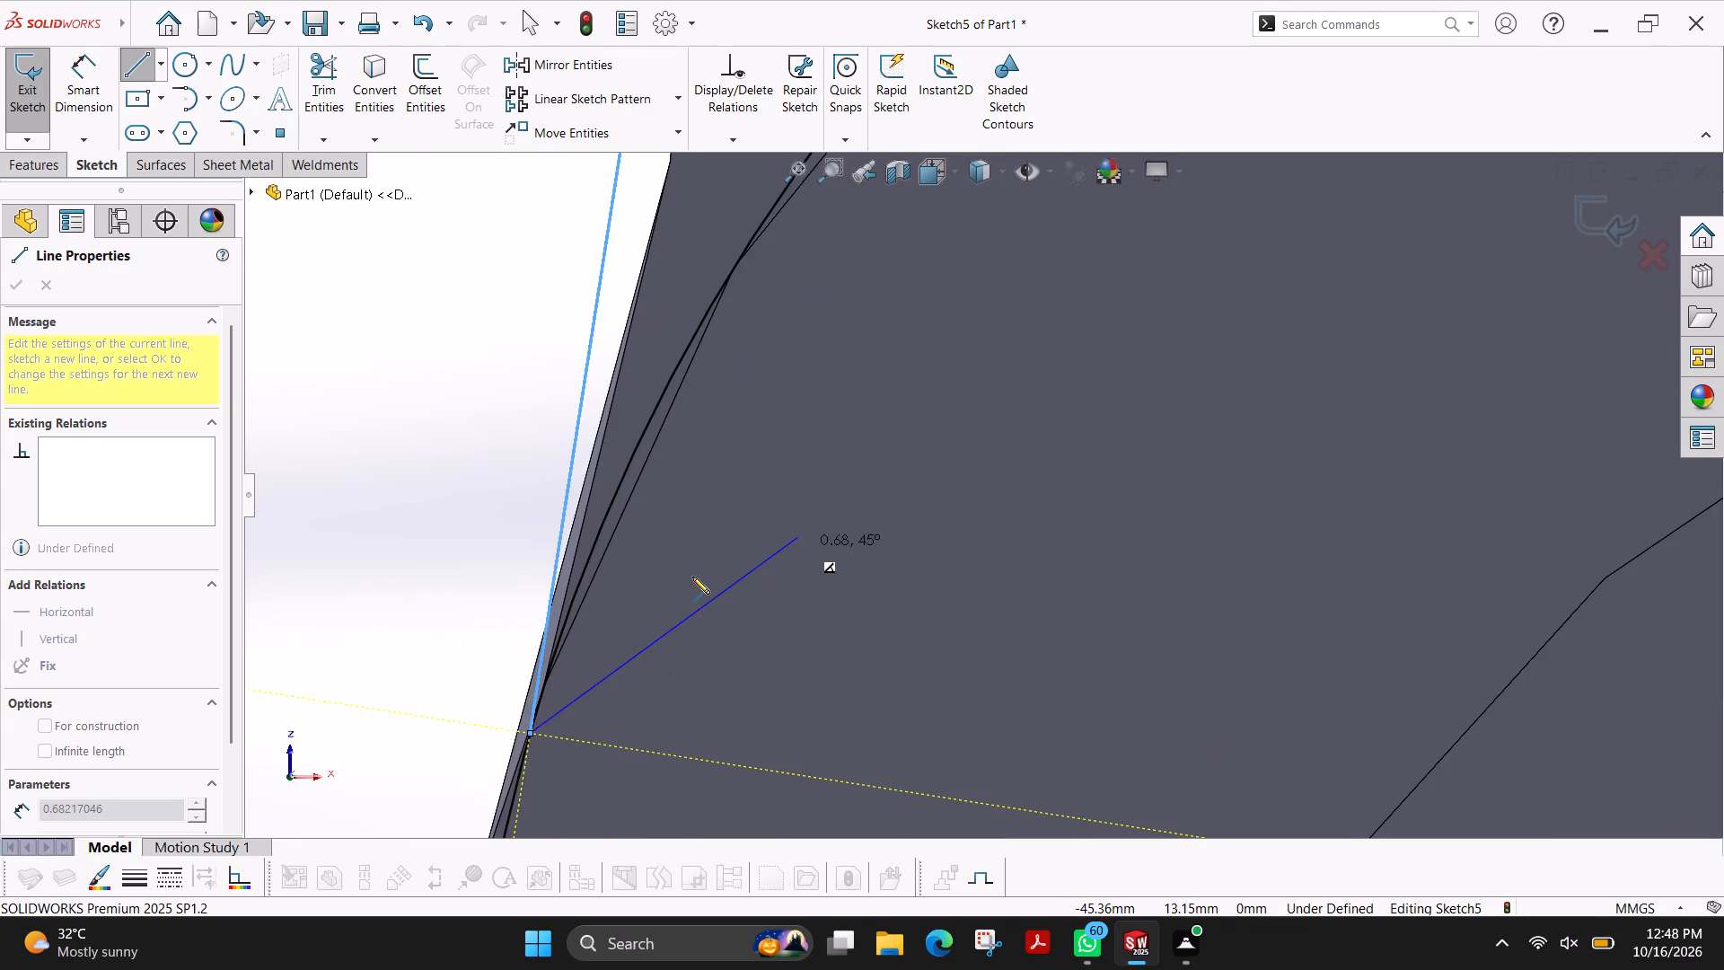
scroll(692, 577, up, 7)
scroll(924, 516, up, 5)
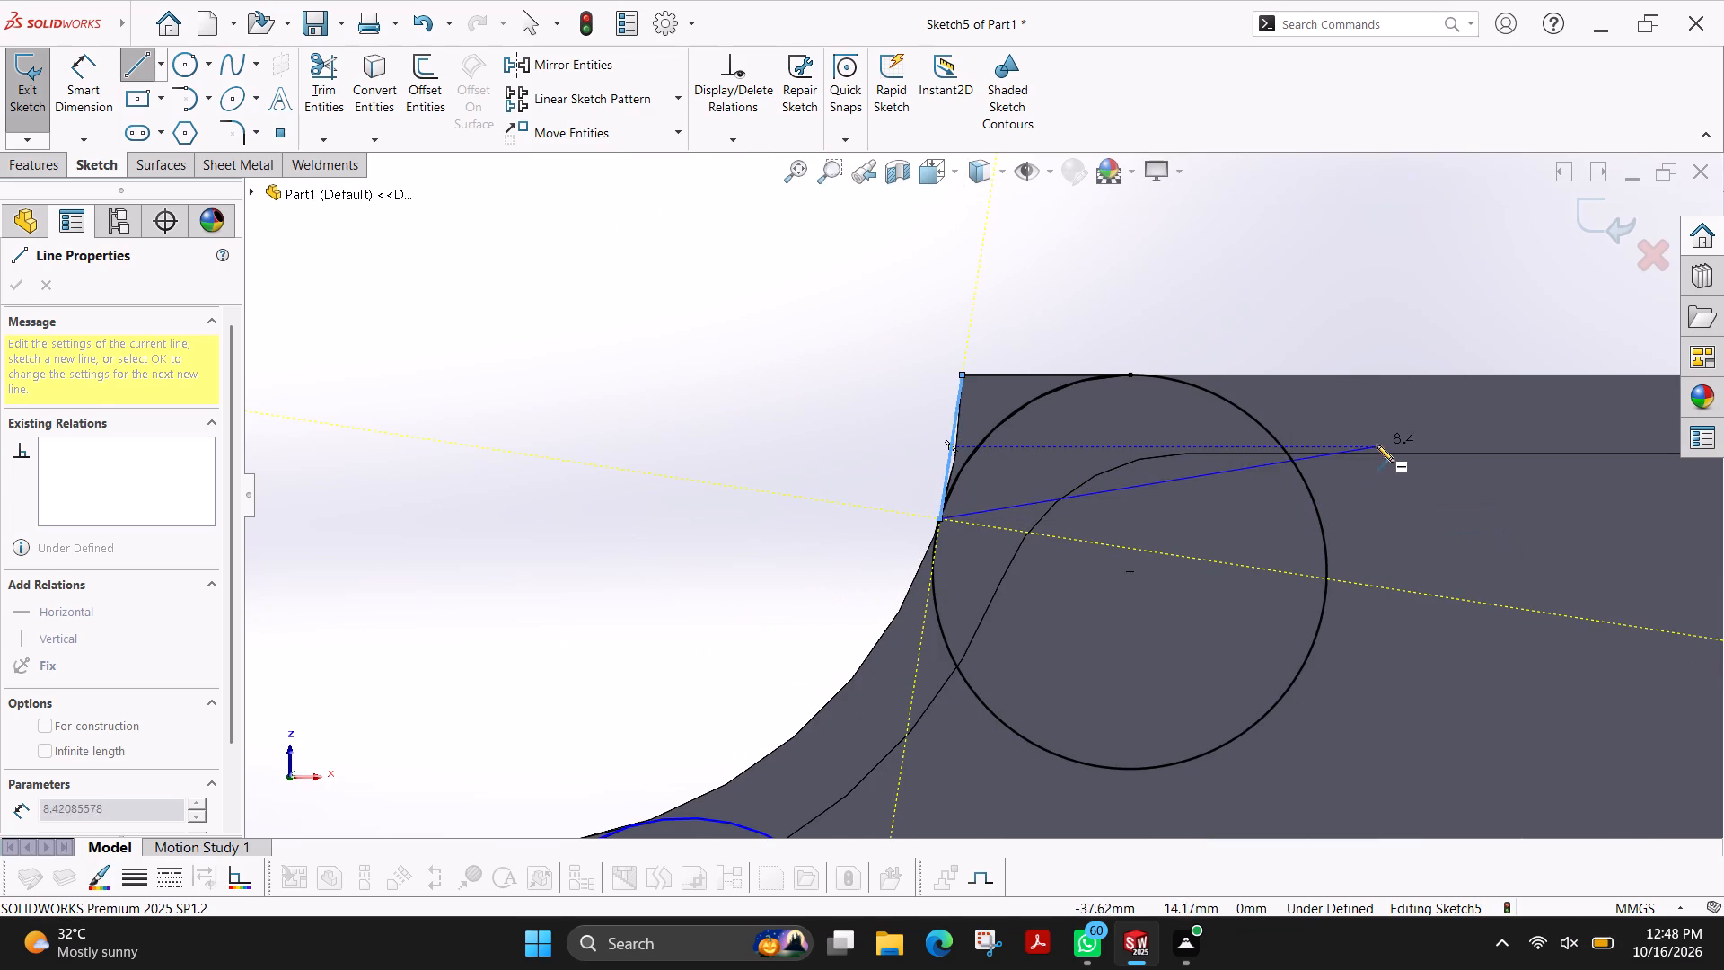
key(Escape)
Sketch lines from the upper-right circle's top point 3.19 mm along the edge to the notch corner, and about 2.9 mm down to the circle.
scroll(1380, 450, down, 2)
scroll(1380, 450, up, 4)
scroll(1475, 480, up, 6)
scroll(1546, 462, up, 2)
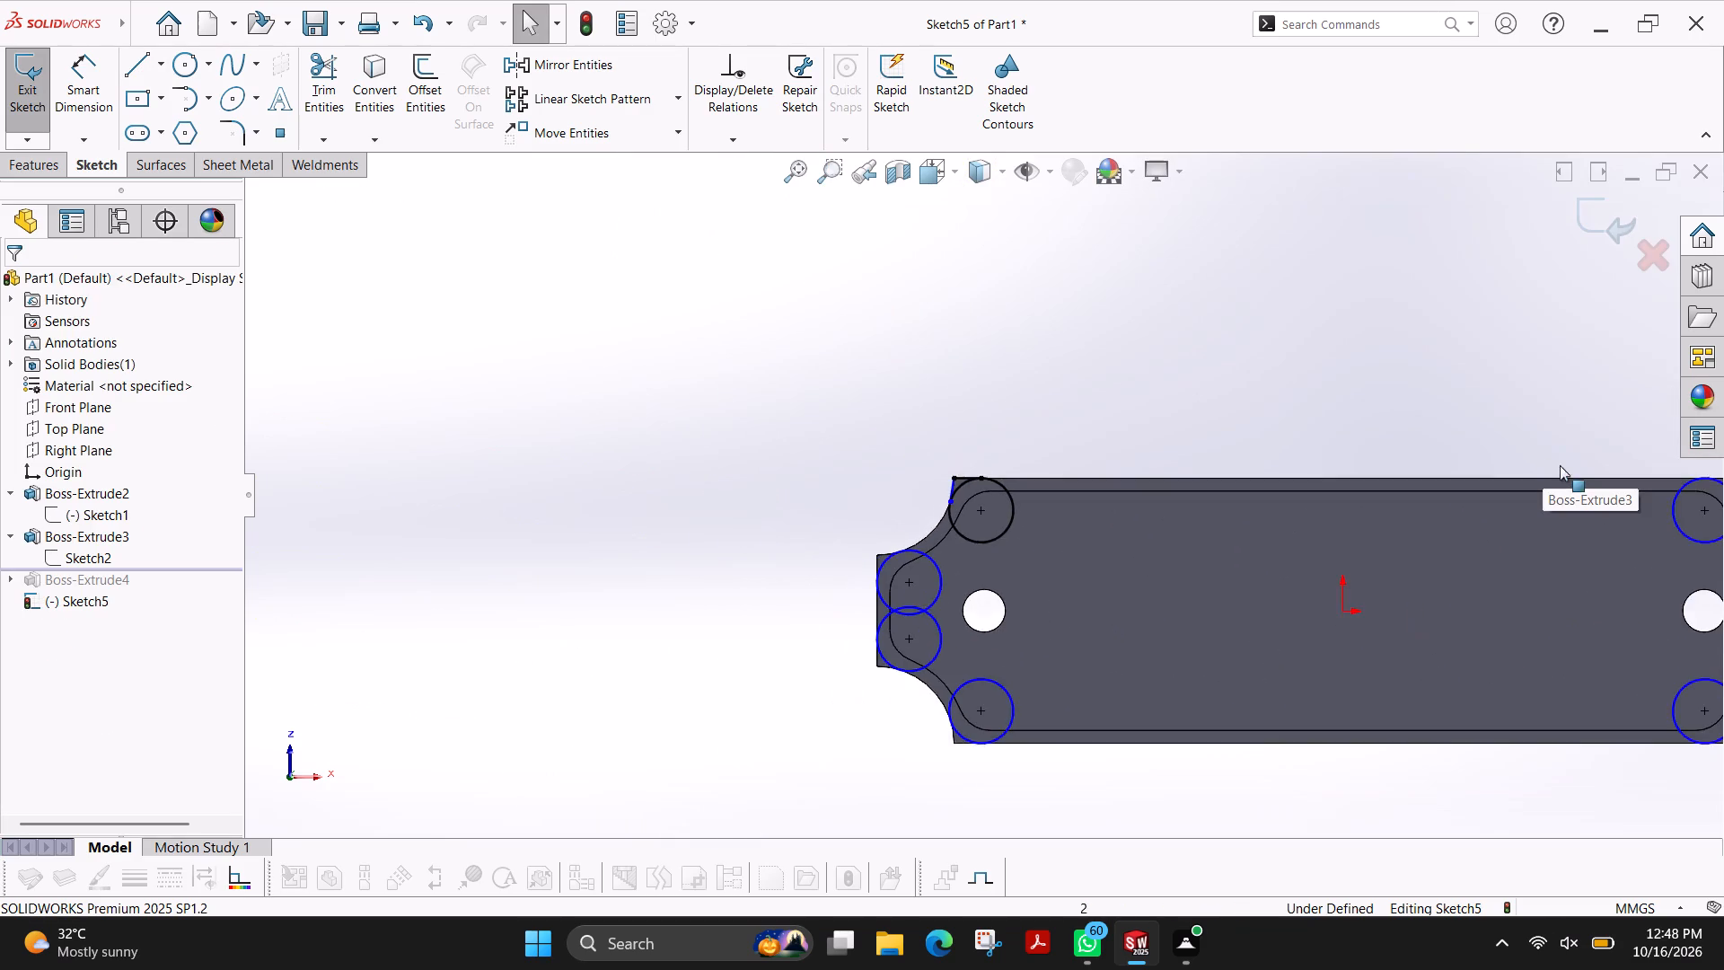
scroll(1568, 479, down, 4)
scroll(1607, 479, up, 5)
scroll(1619, 481, down, 4)
scroll(666, 583, down, 2)
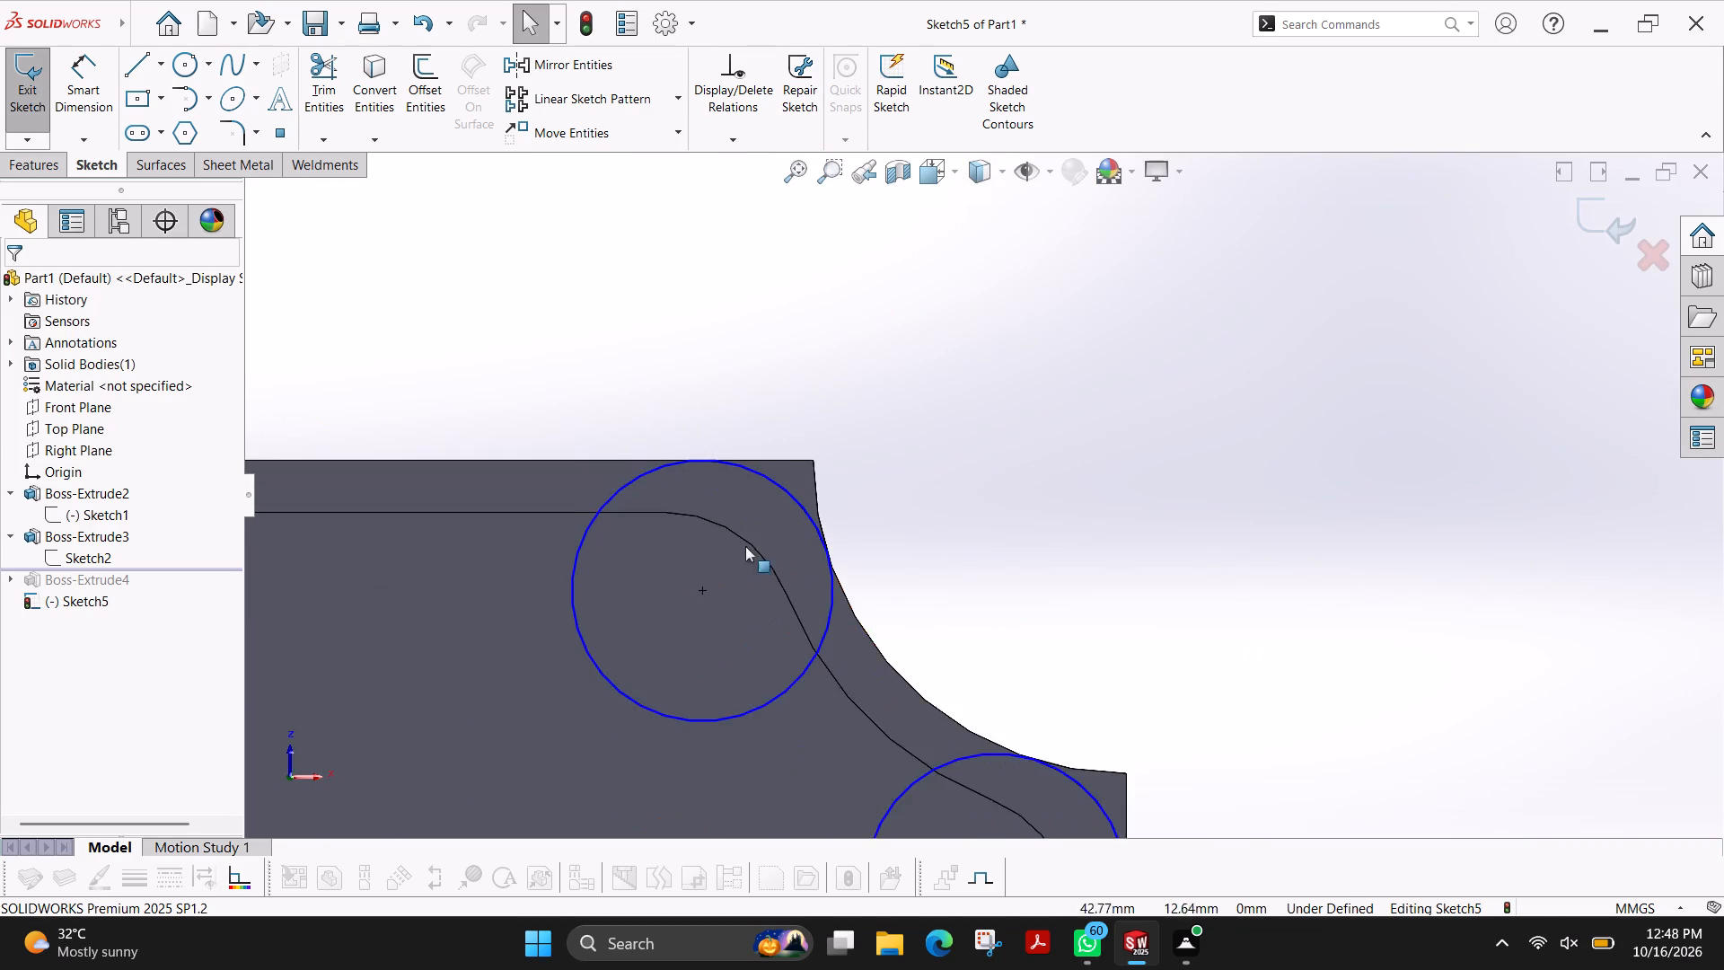
scroll(778, 522, down, 4)
key(l)
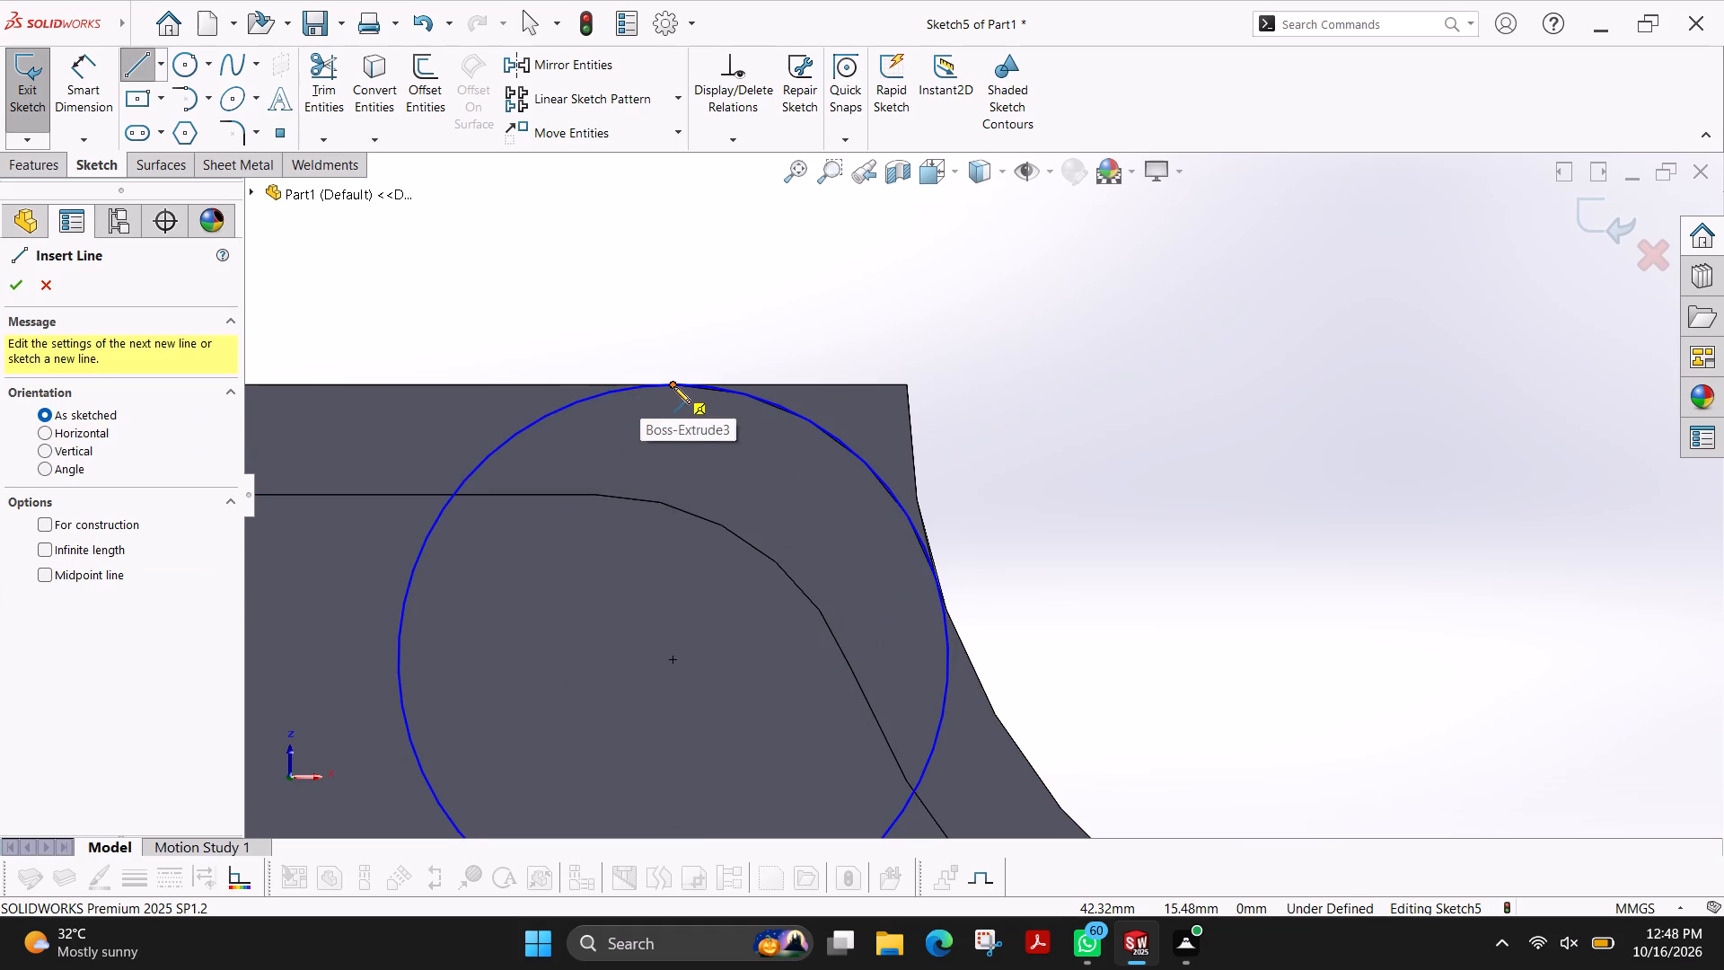
click(673, 386)
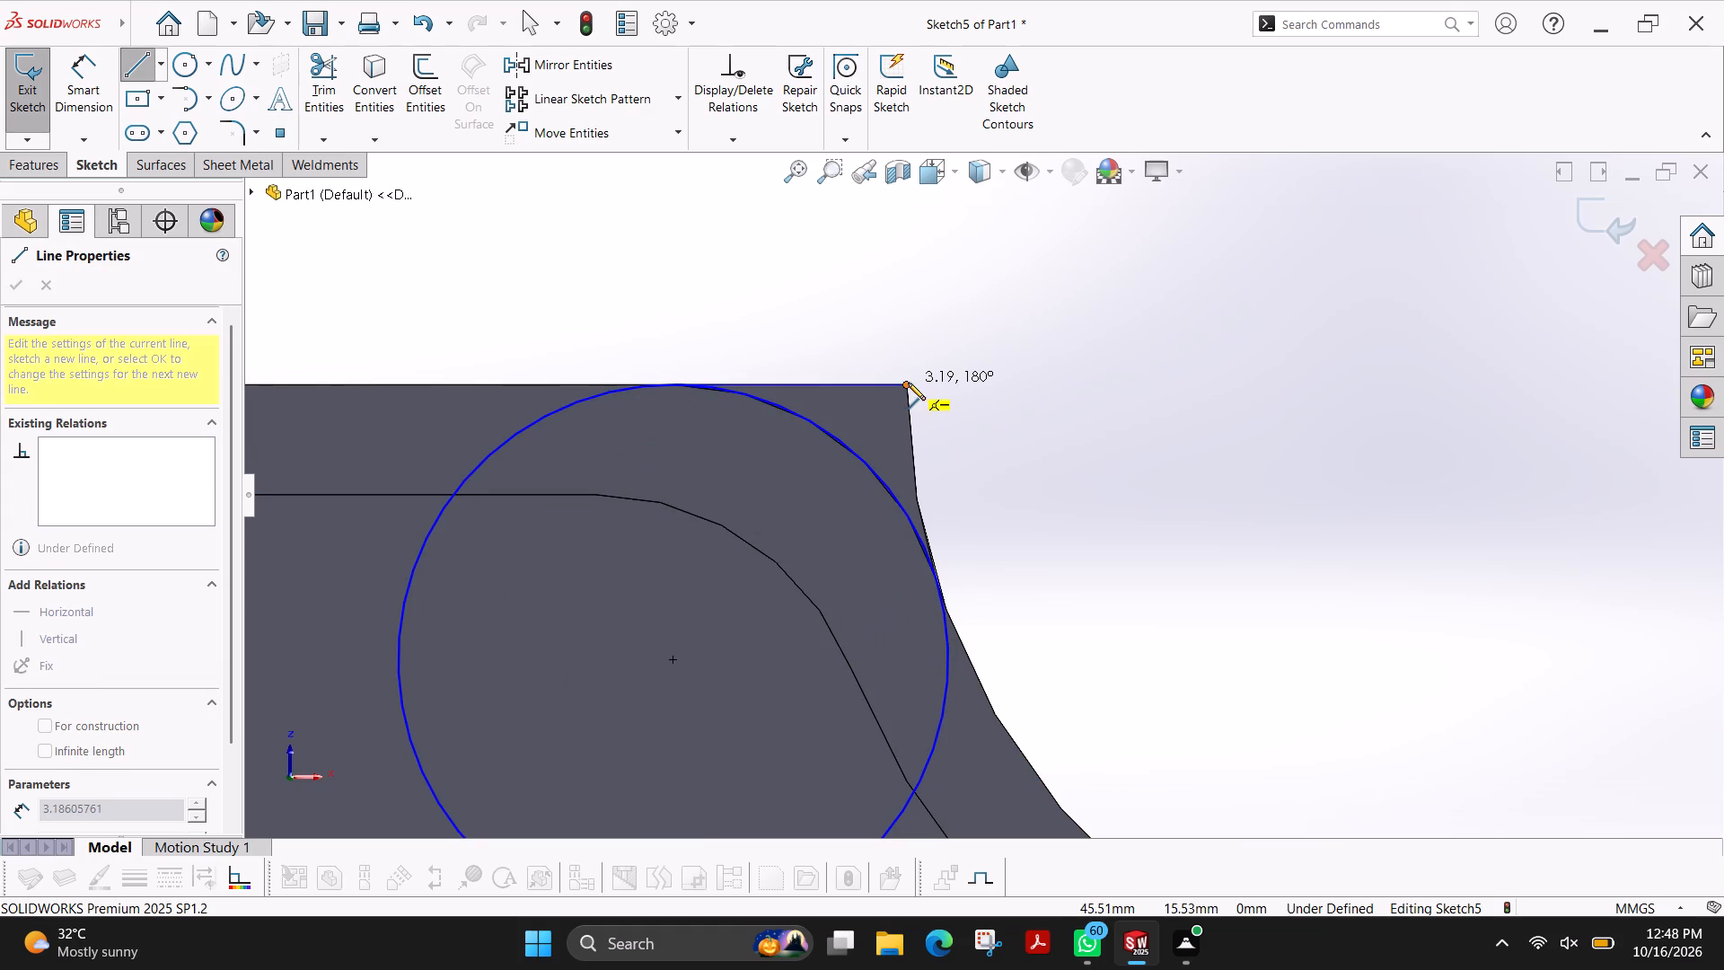
click(908, 383)
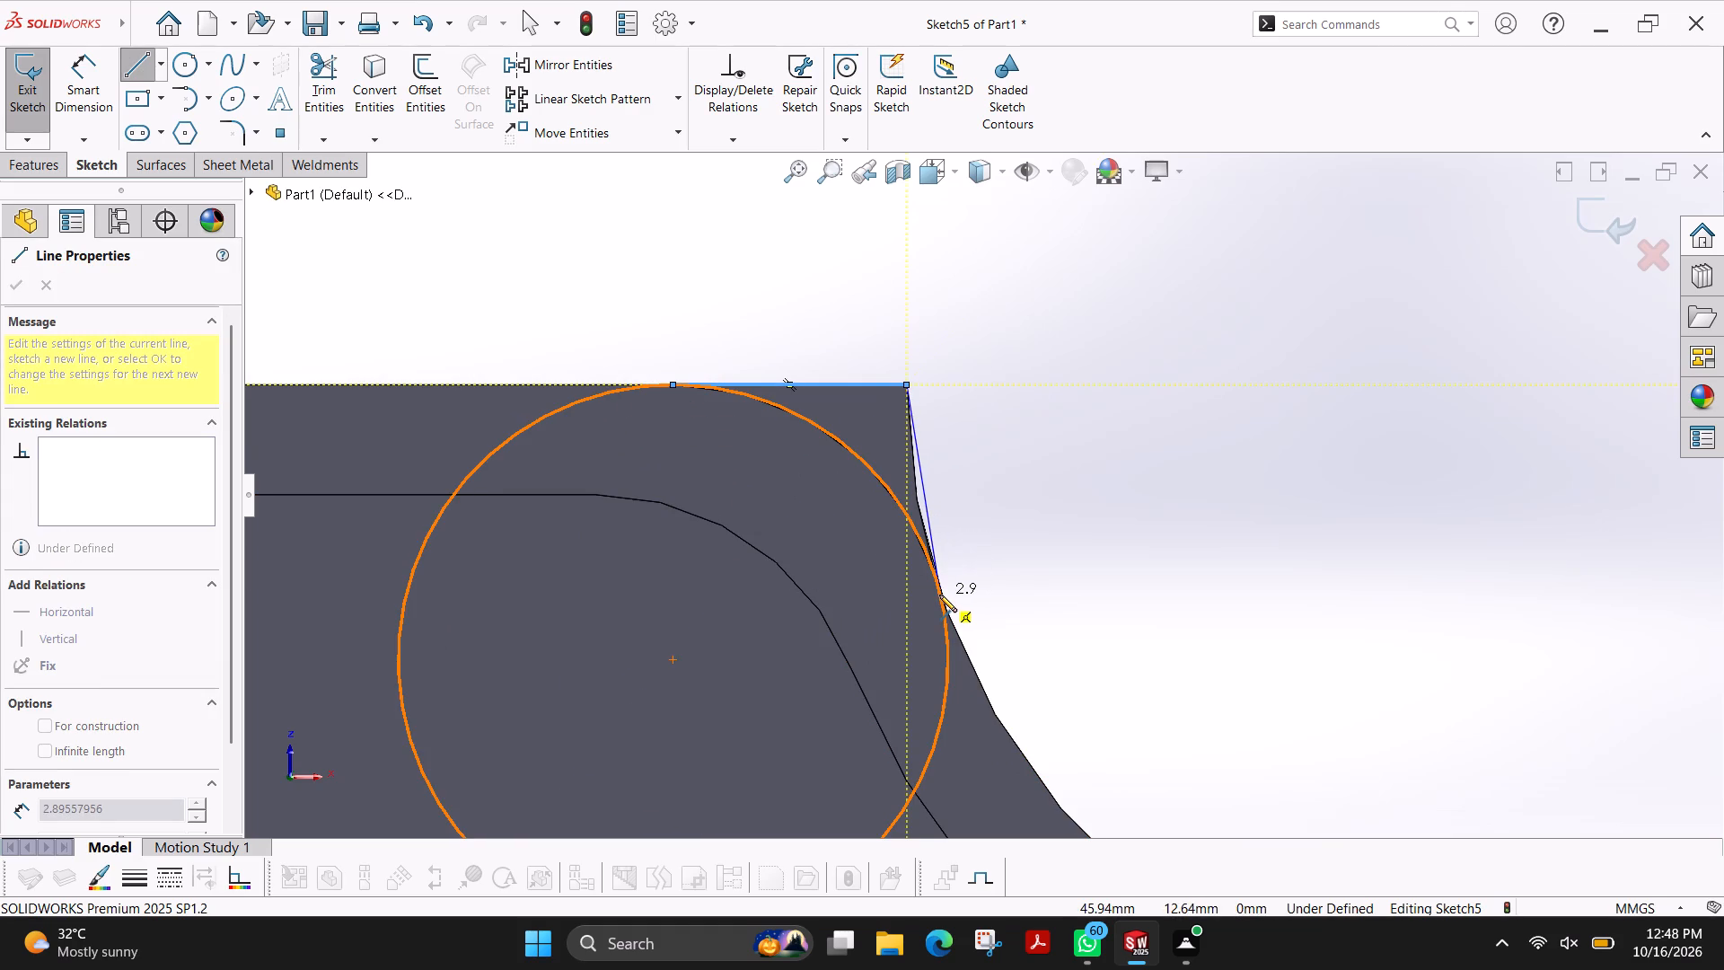
click(939, 595)
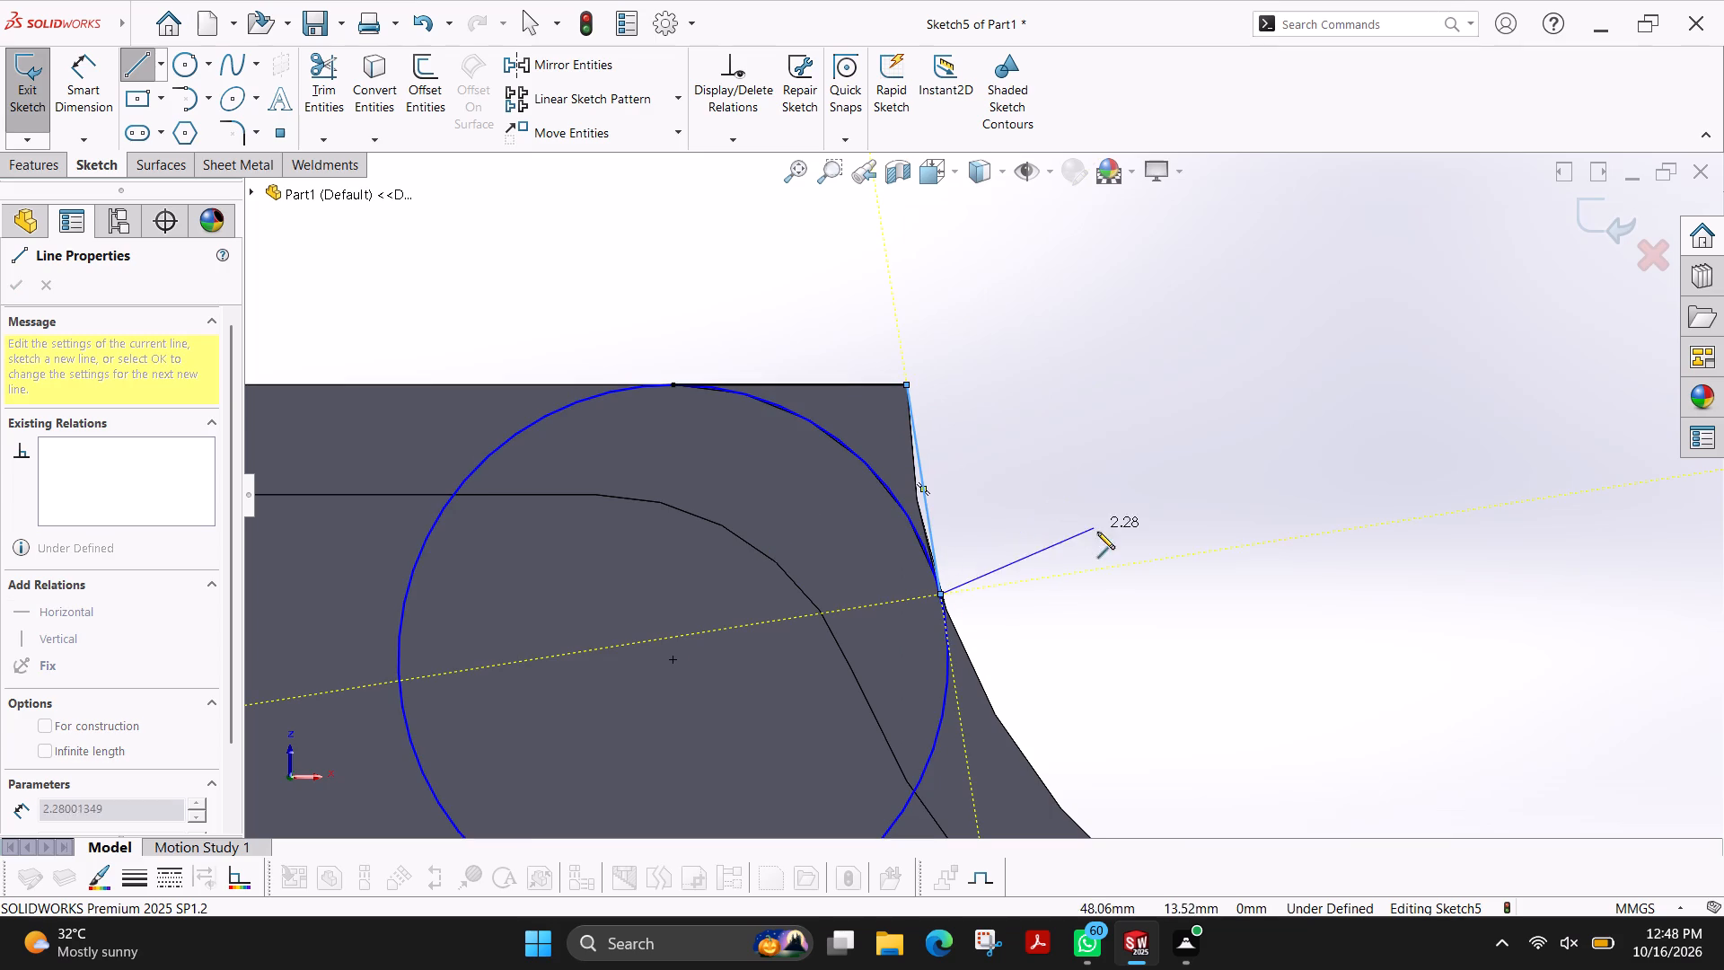
key(Escape)
Sketch lines from the right-end upper circle's rightmost point about 3.2 mm up to the plate corner, and about 2.9 mm back to the circle.
scroll(1111, 574, up, 6)
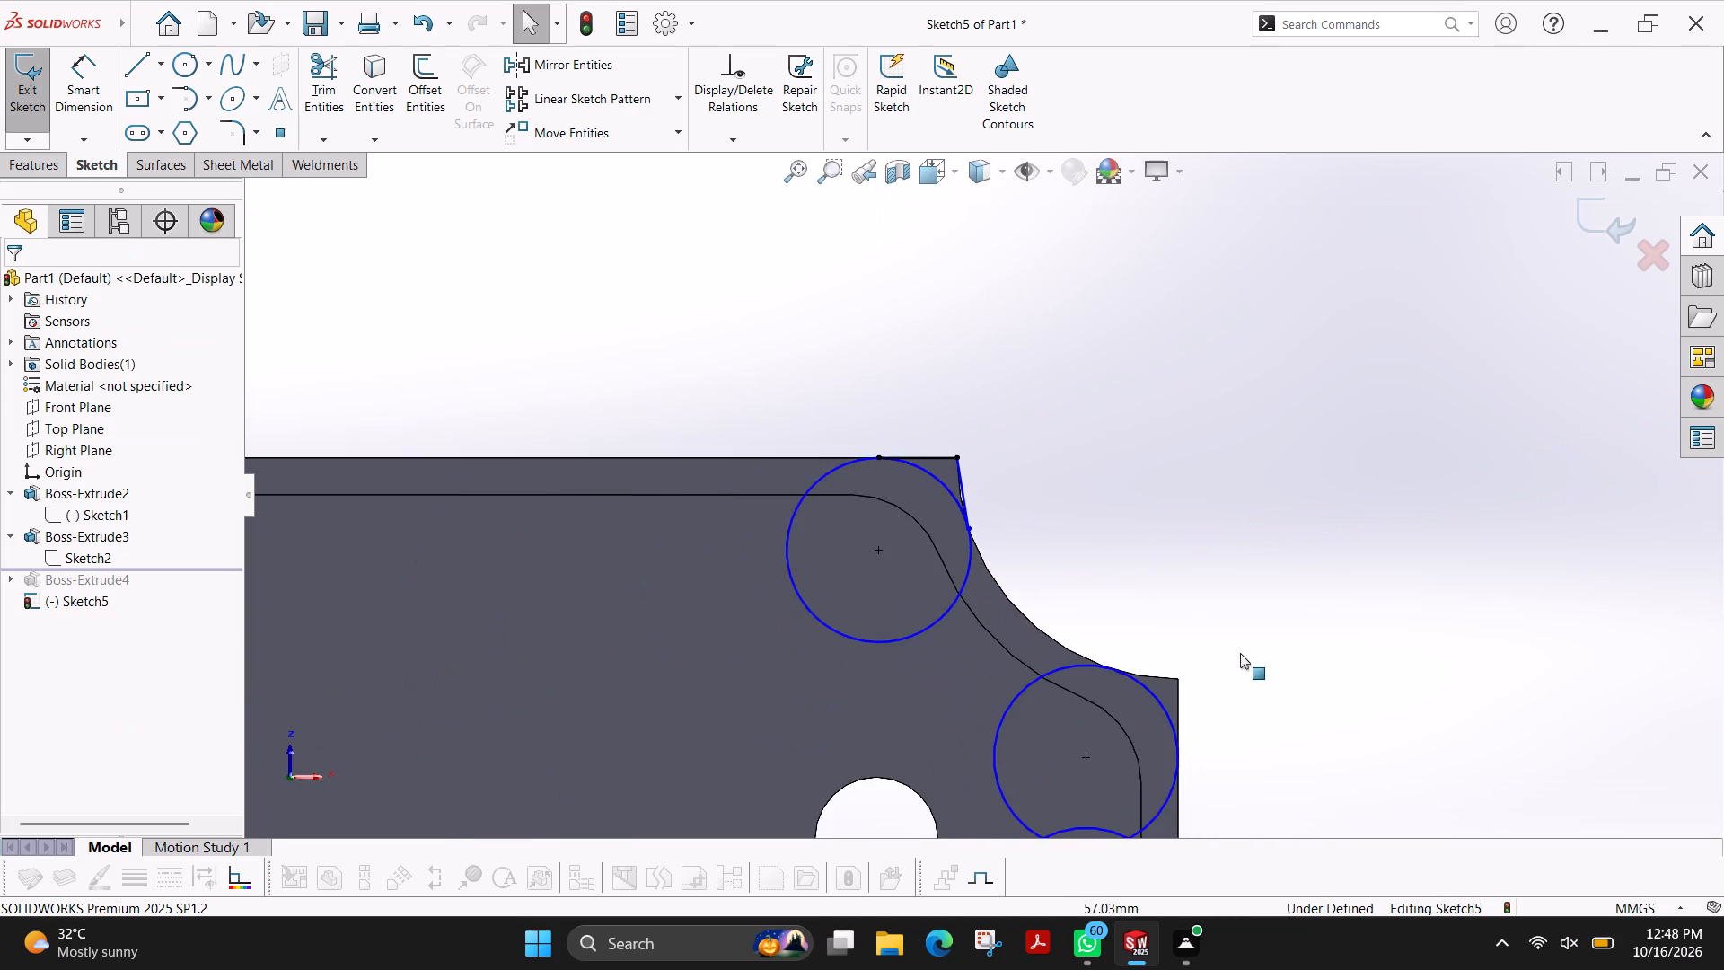
scroll(1240, 654, down, 2)
scroll(1088, 713, up, 3)
scroll(1031, 599, down, 4)
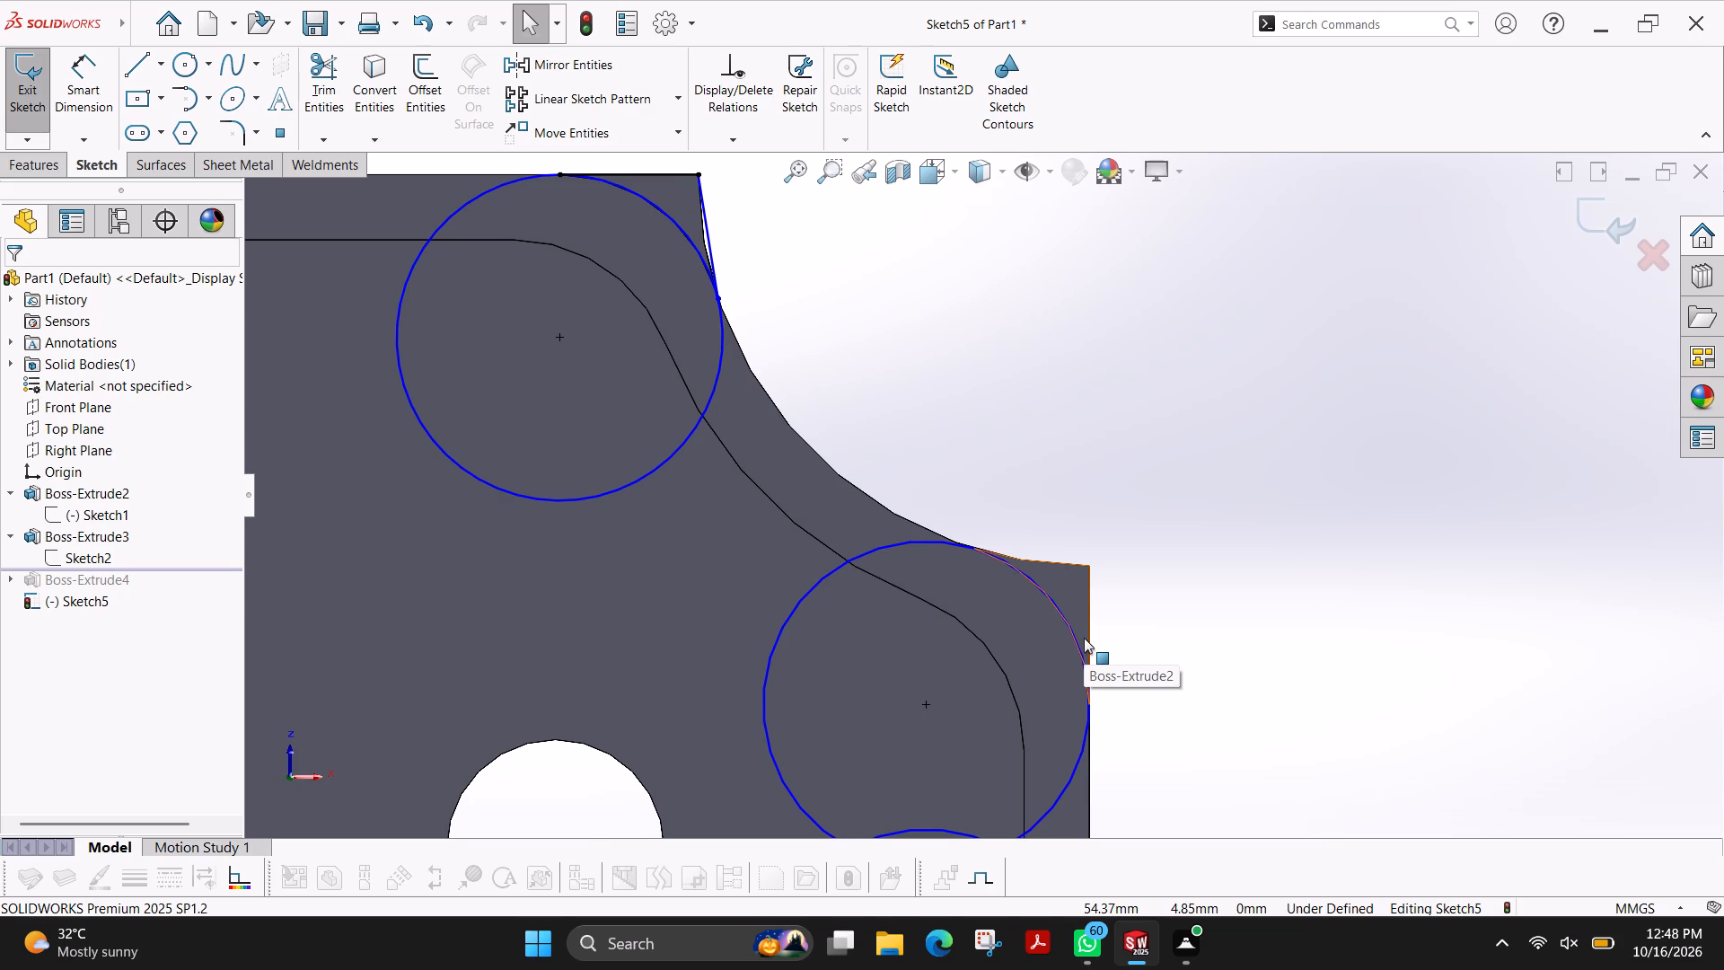
click(139, 65)
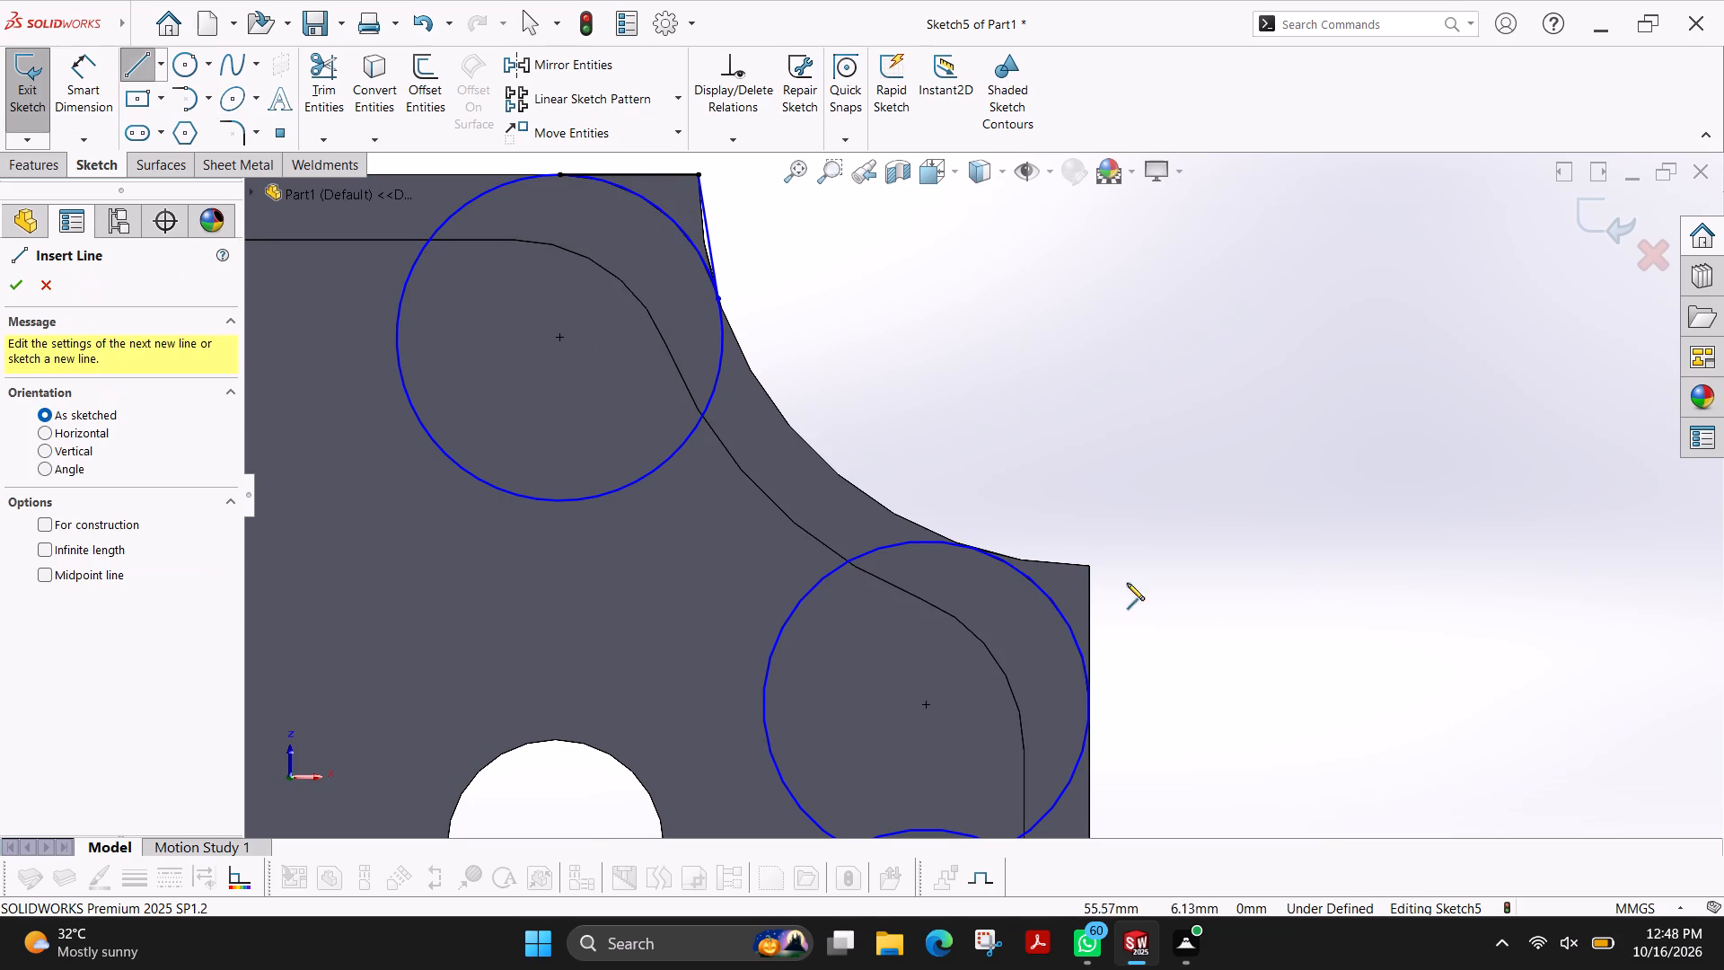
click(1088, 706)
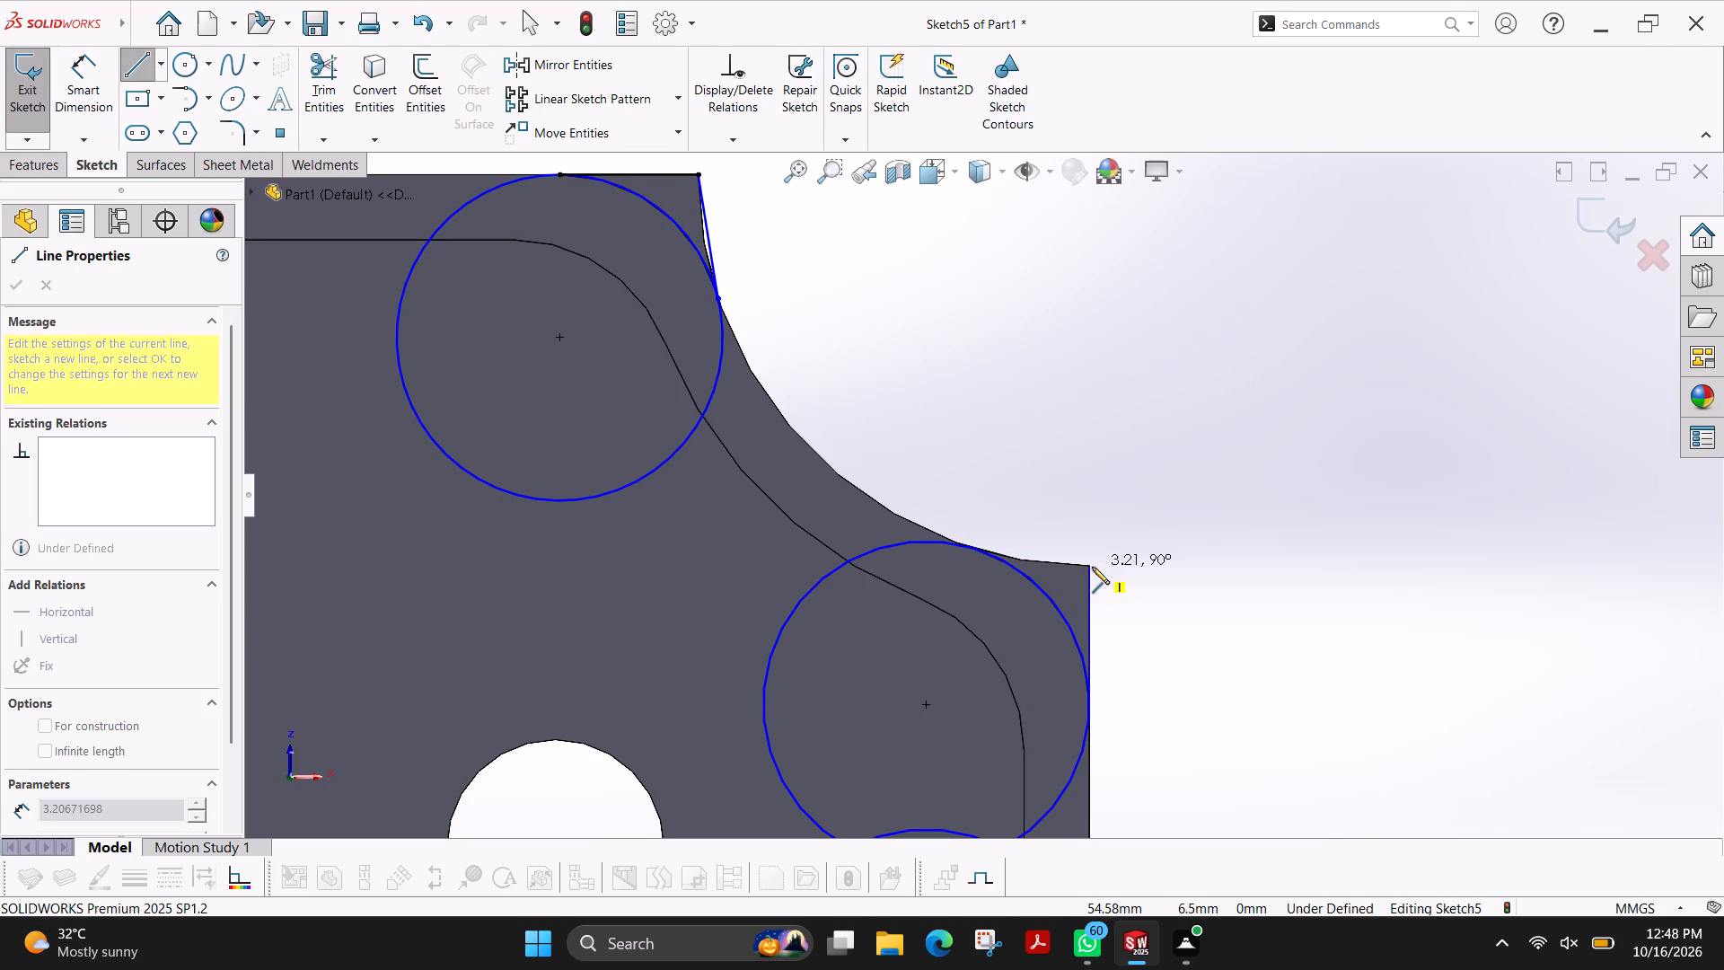
click(1090, 565)
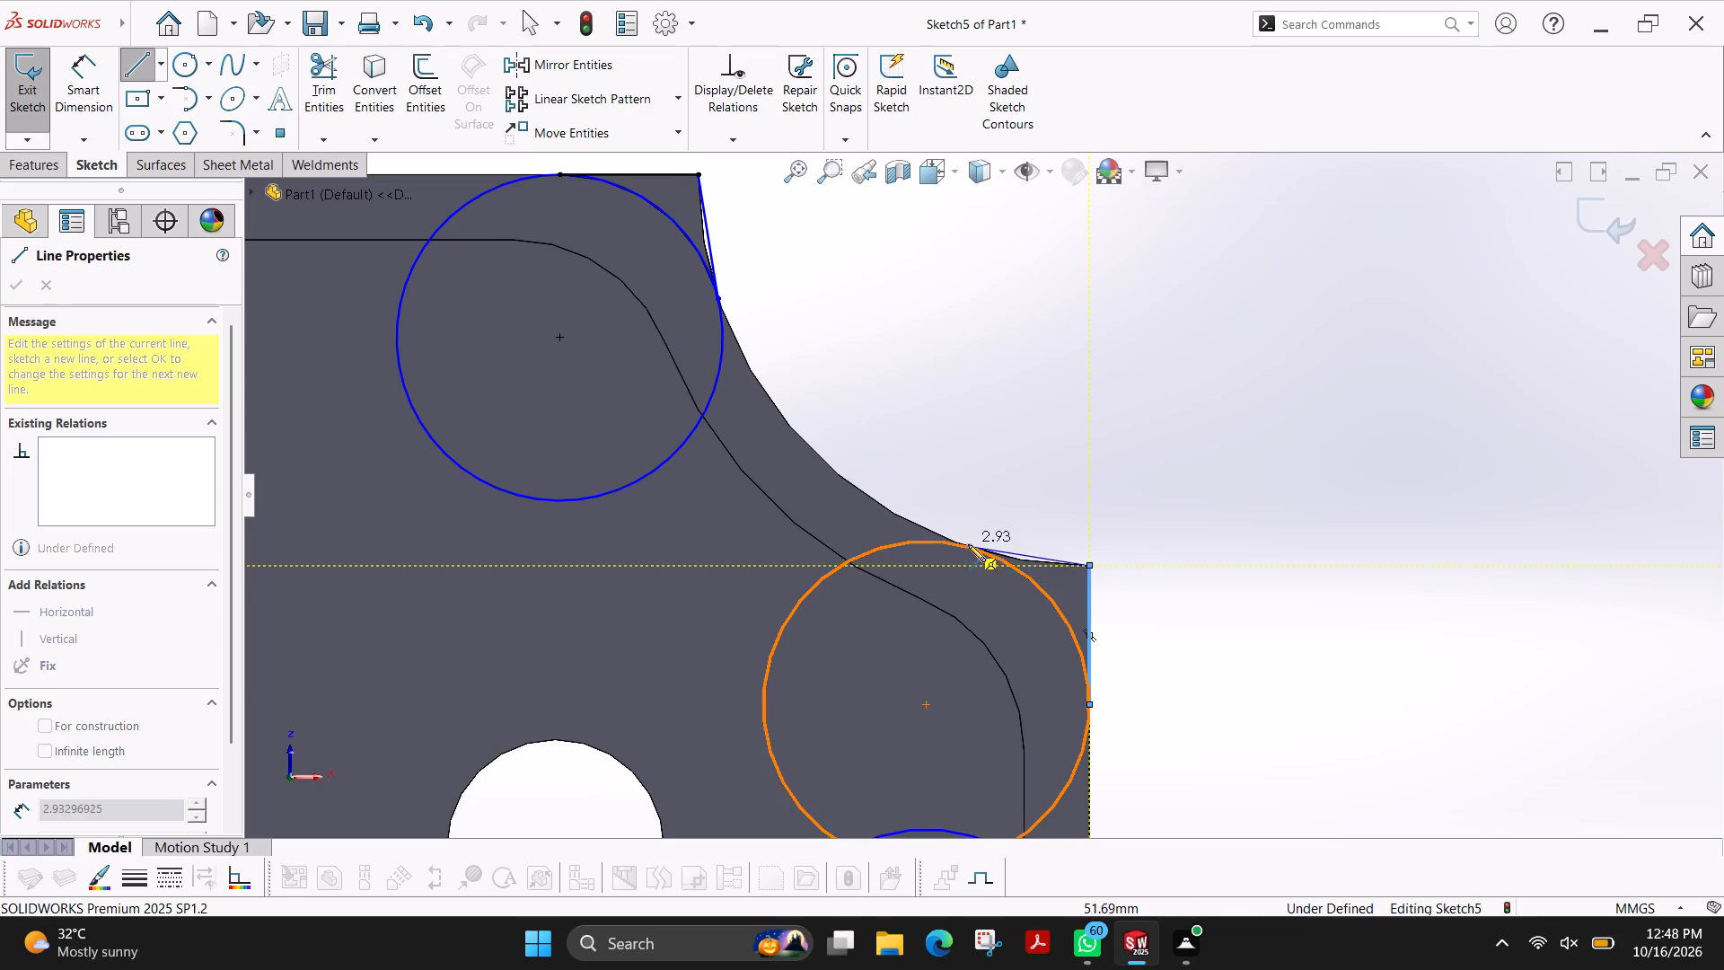
click(963, 546)
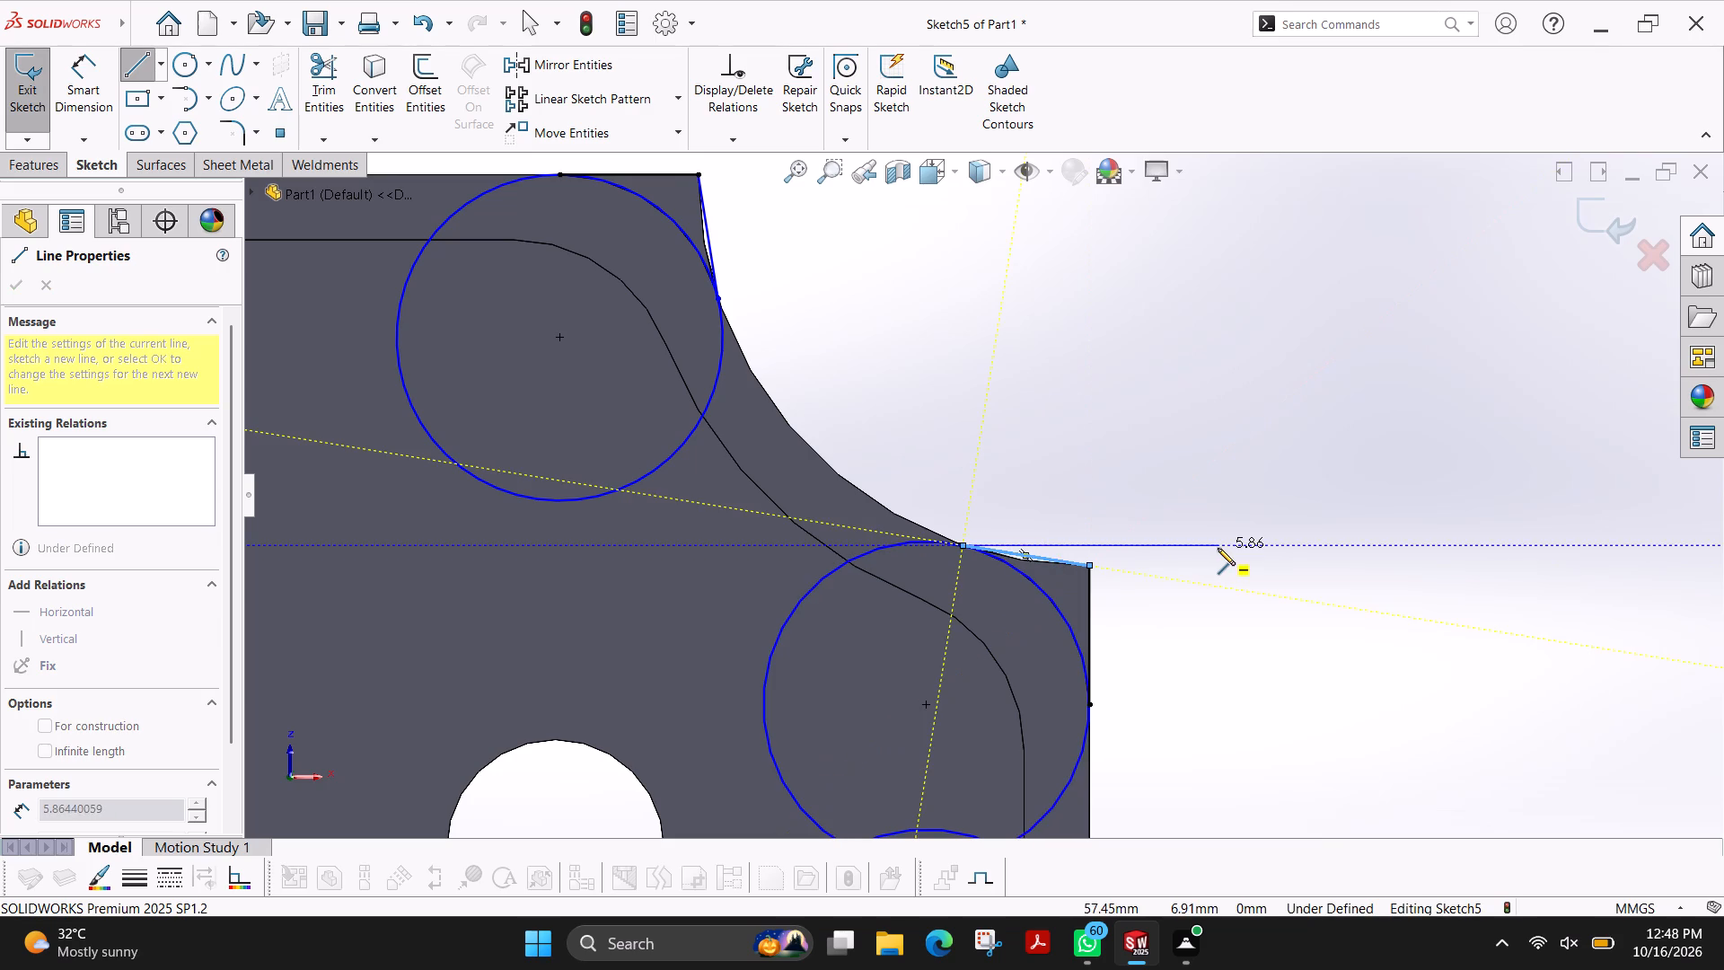
key(Escape)
Sketch lines from the right-end lower circle's notch side to the plate corner, and about 3 mm up the right edge to the circle.
scroll(1209, 520, down, 3)
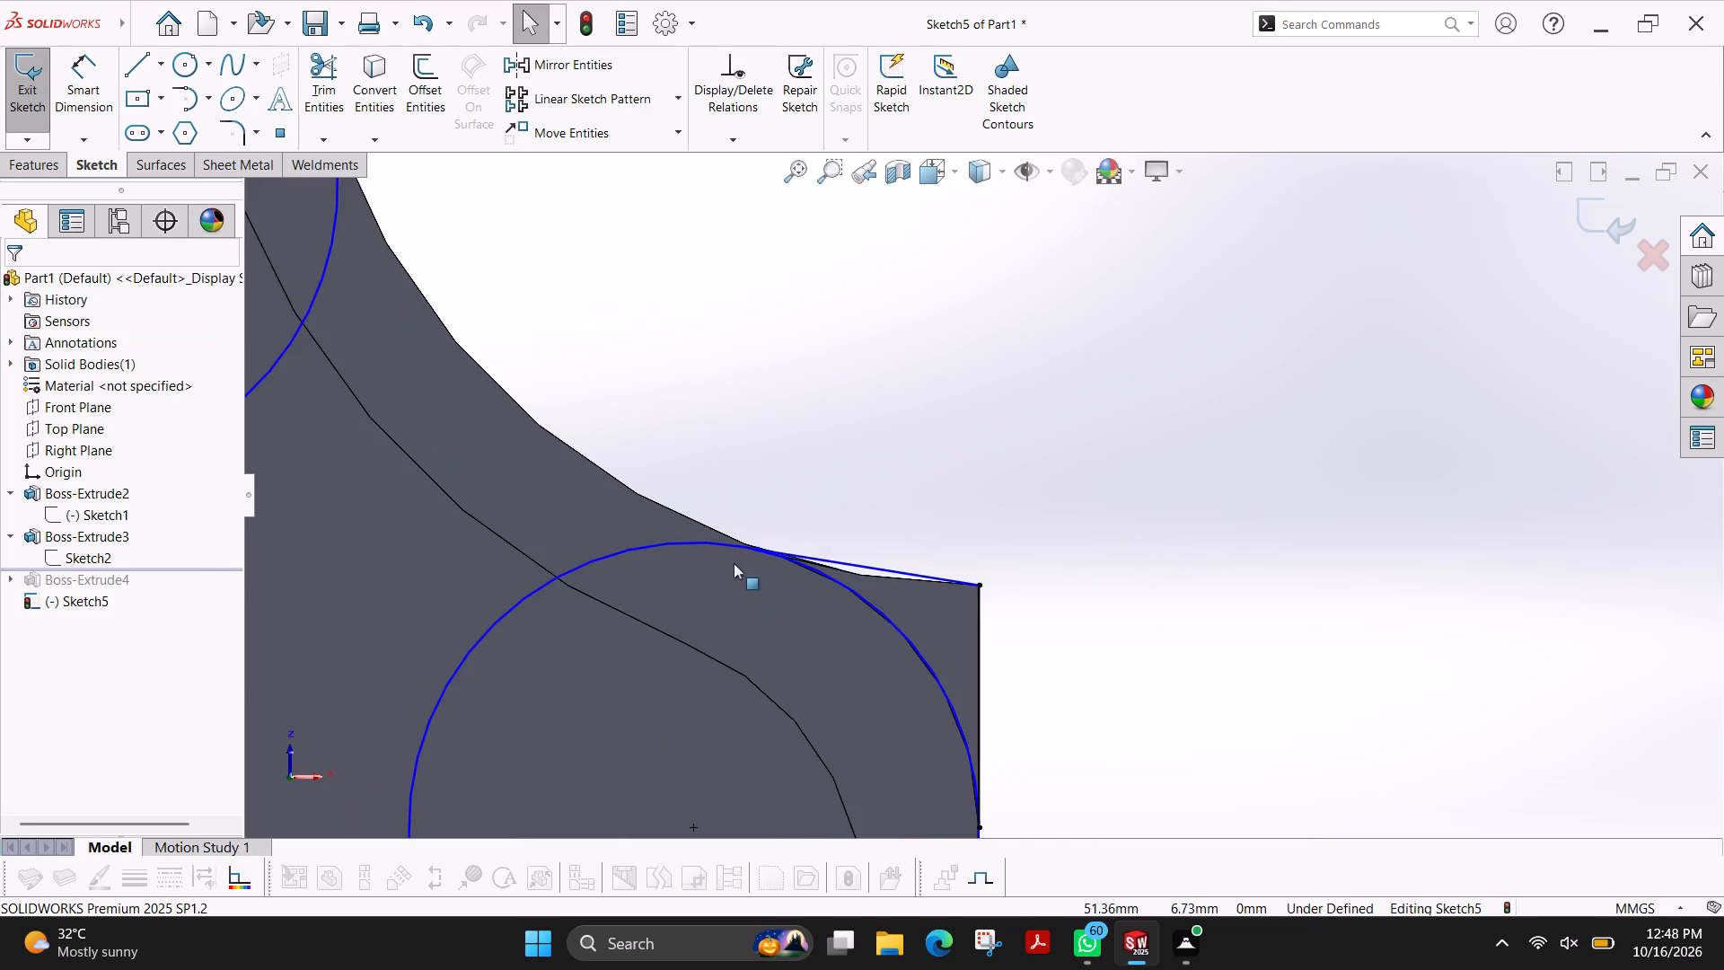
scroll(743, 548, down, 4)
scroll(817, 533, down, 4)
scroll(940, 542, down, 3)
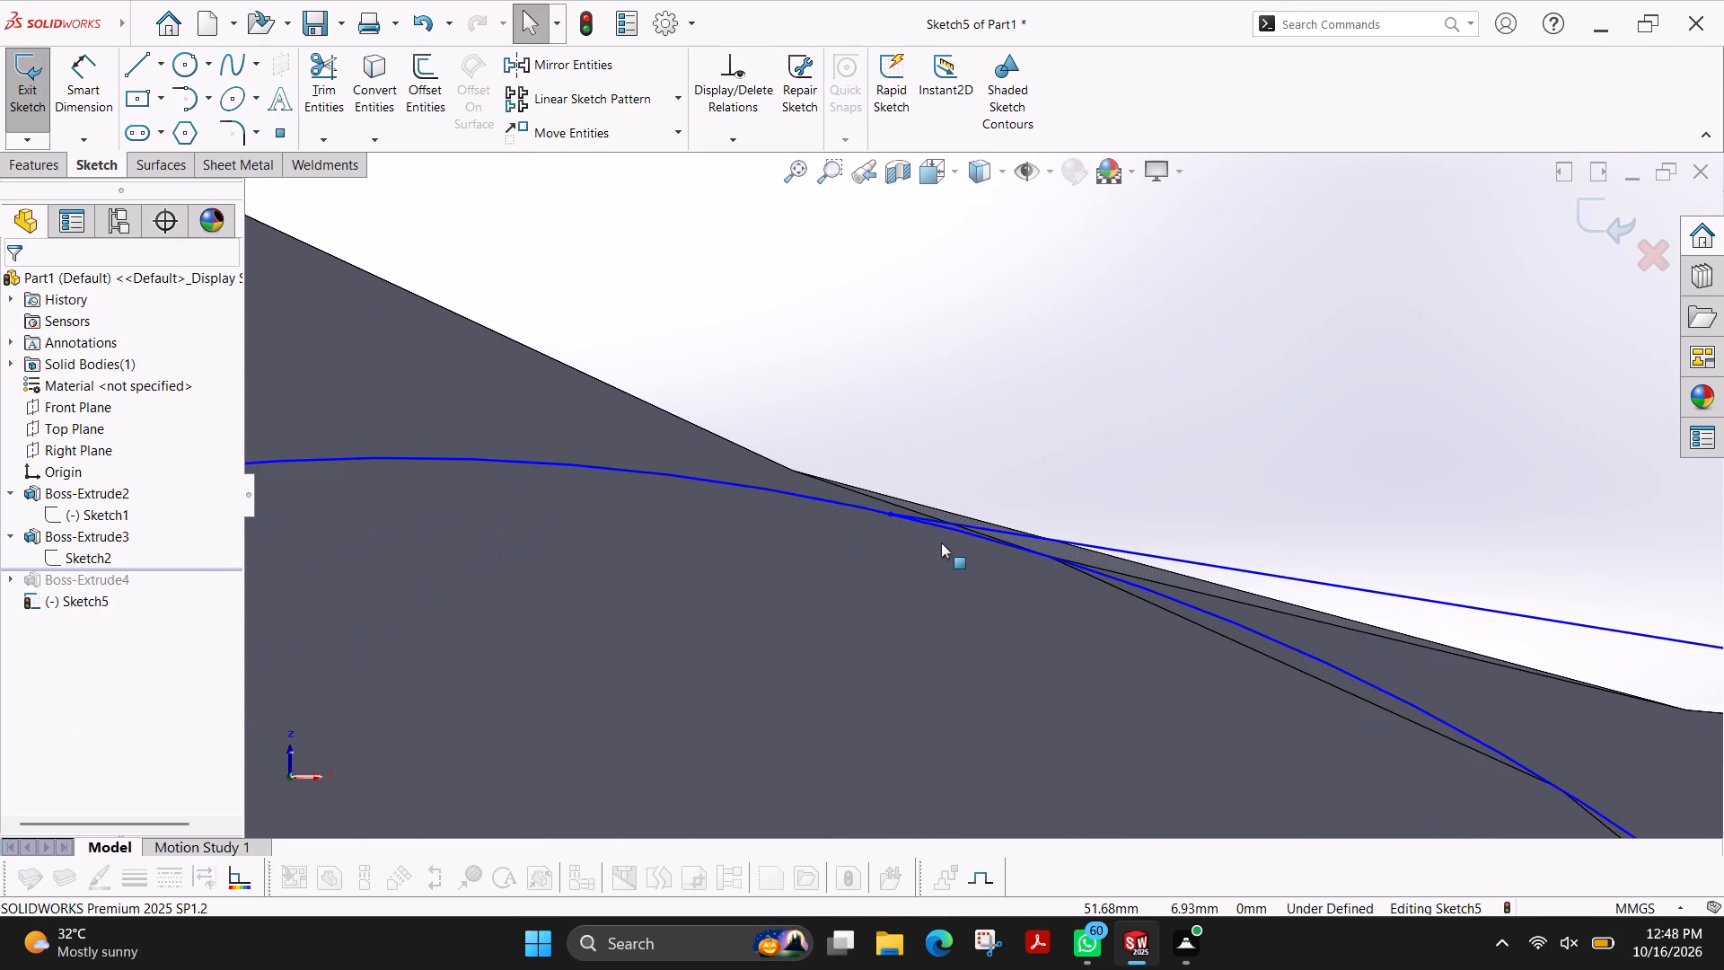
scroll(941, 542, up, 16)
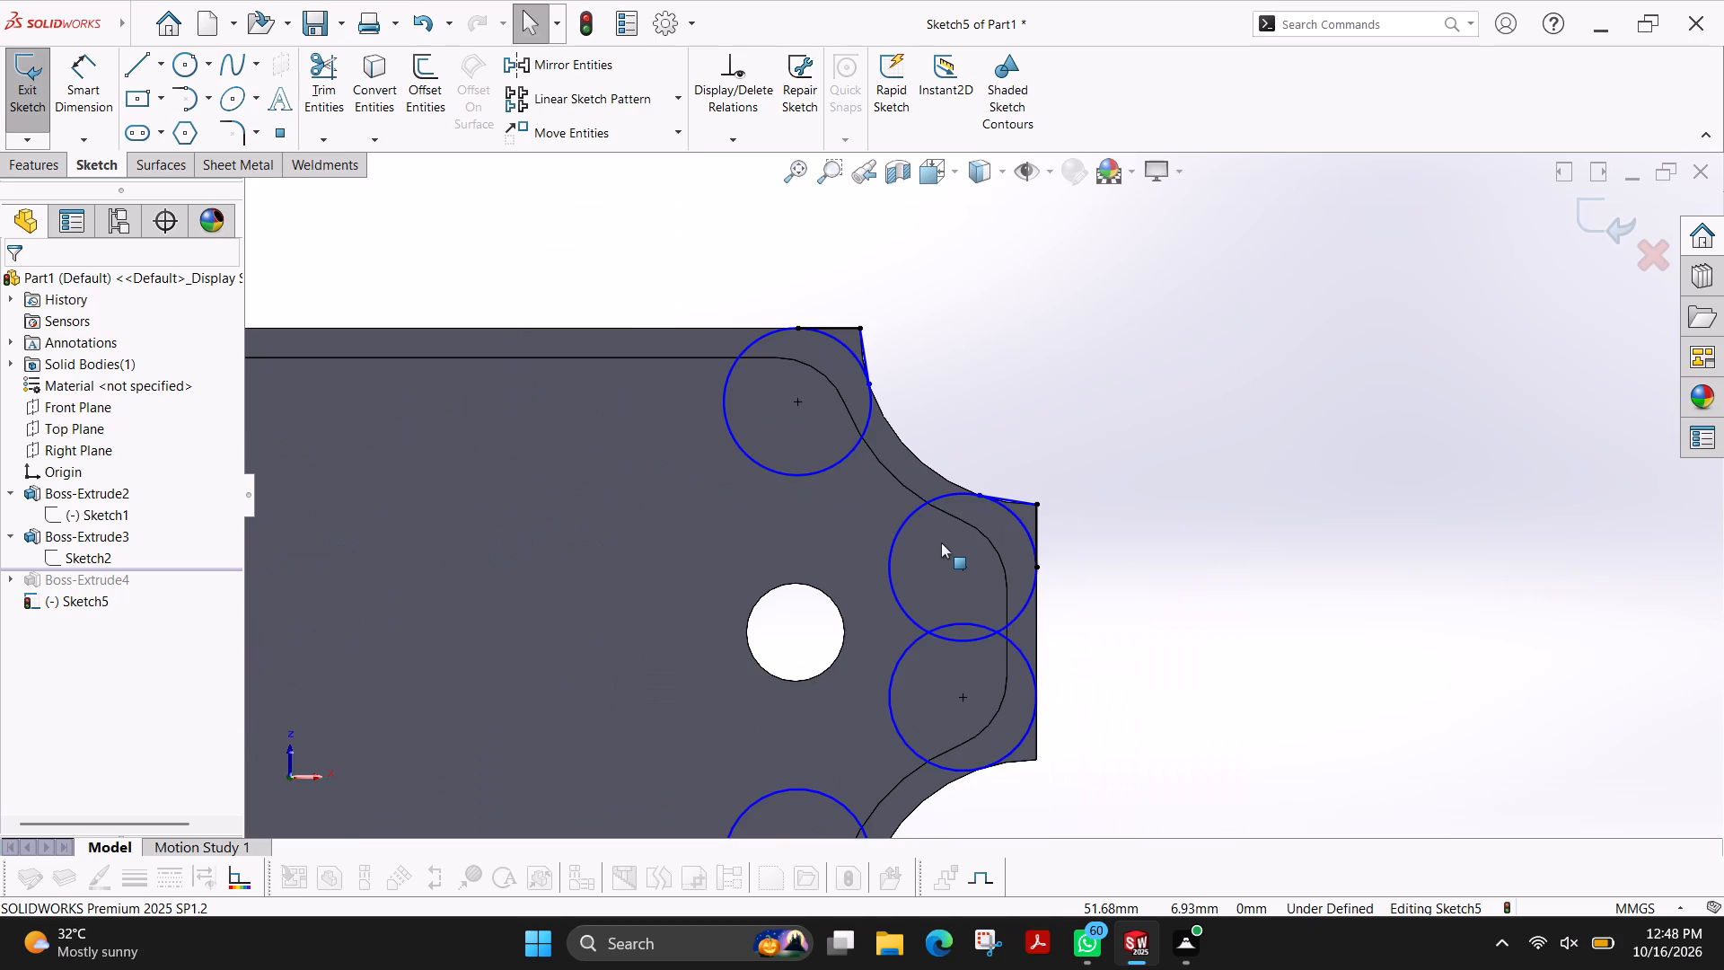
scroll(941, 542, up, 2)
scroll(1096, 736, down, 3)
scroll(968, 504, down, 2)
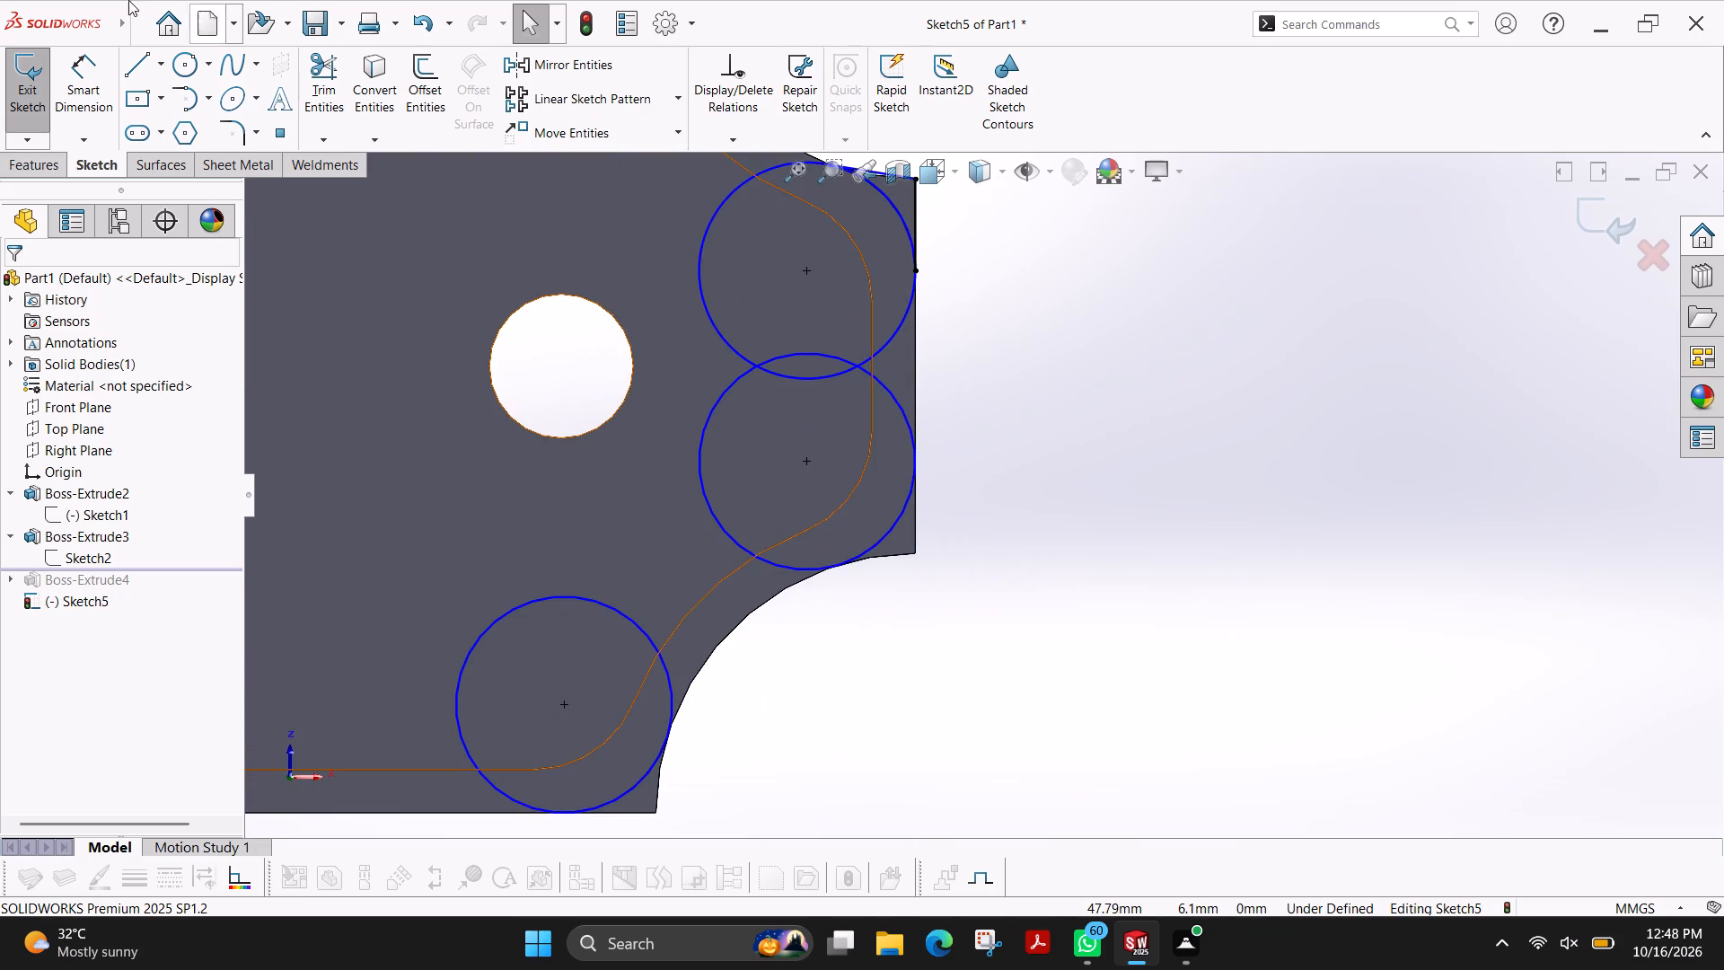
click(135, 66)
scroll(928, 520, down, 1)
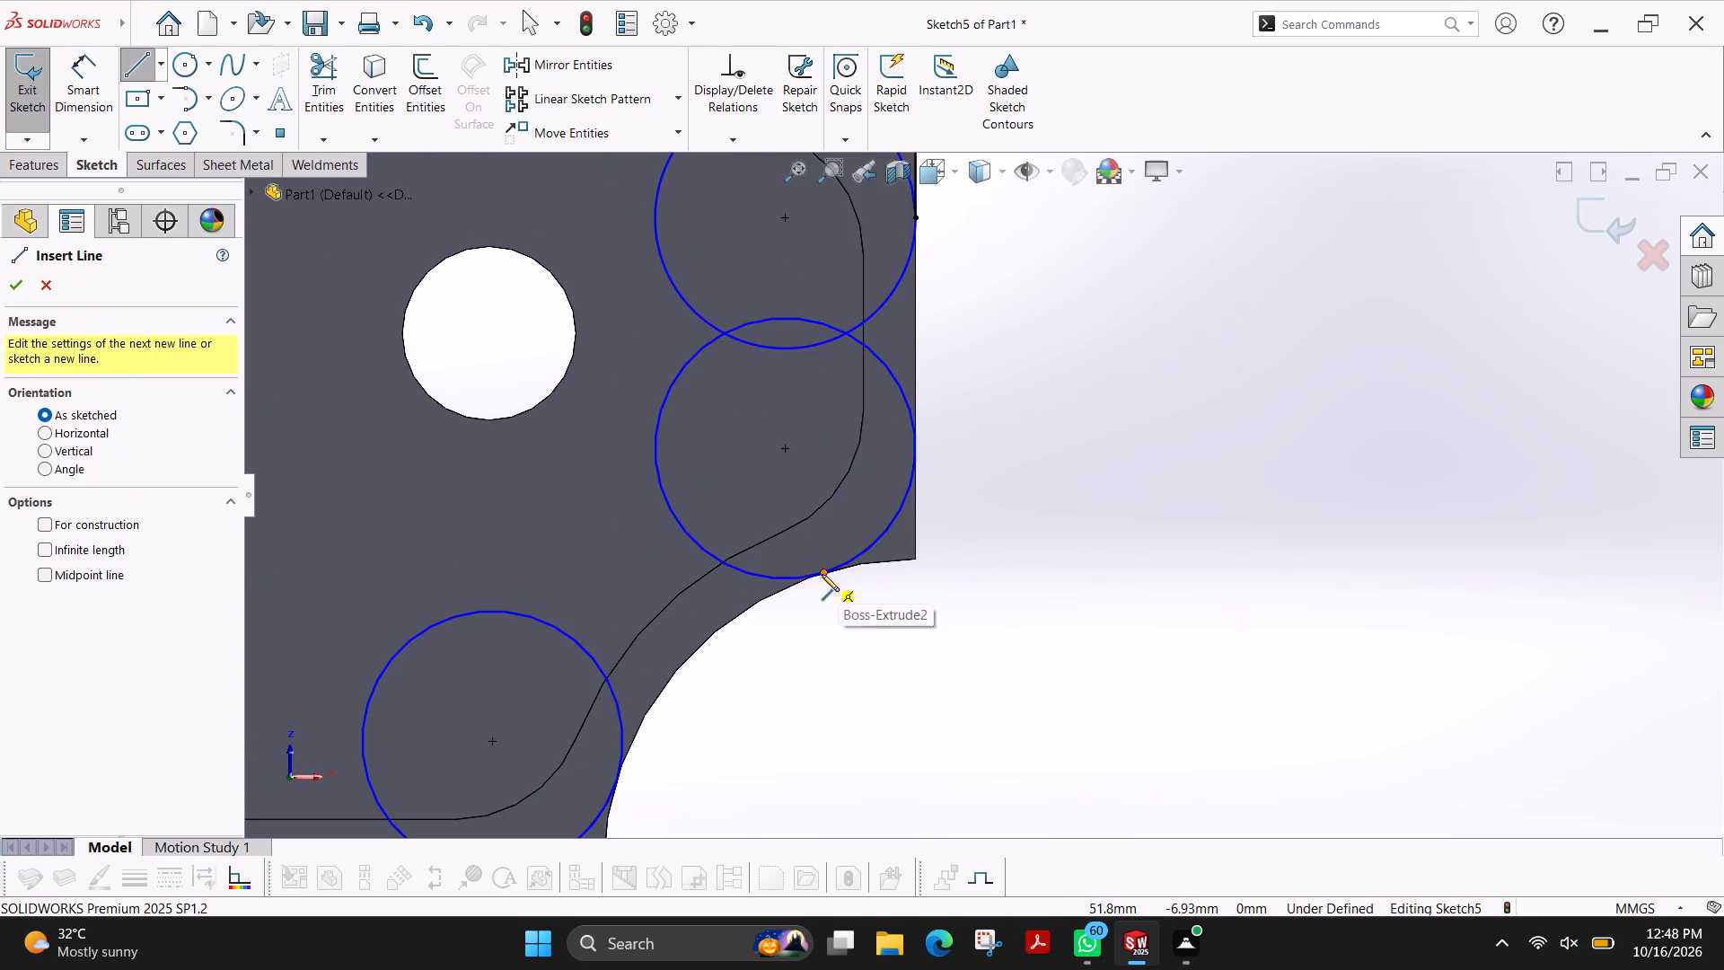
click(822, 574)
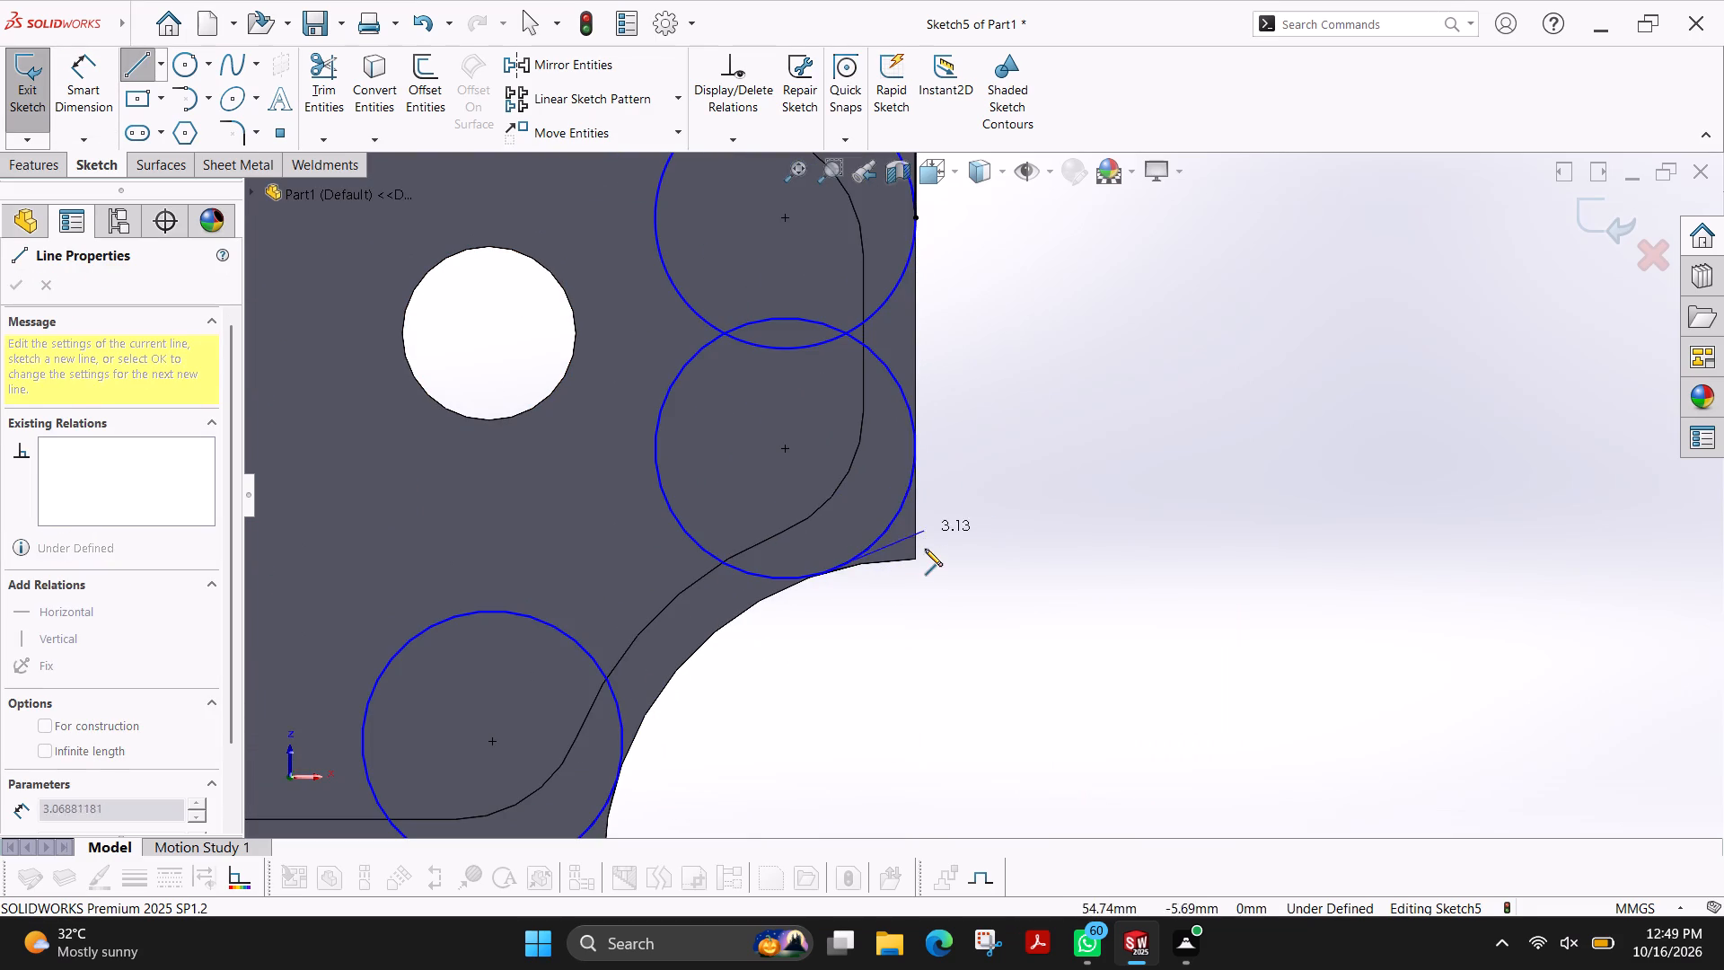
click(915, 560)
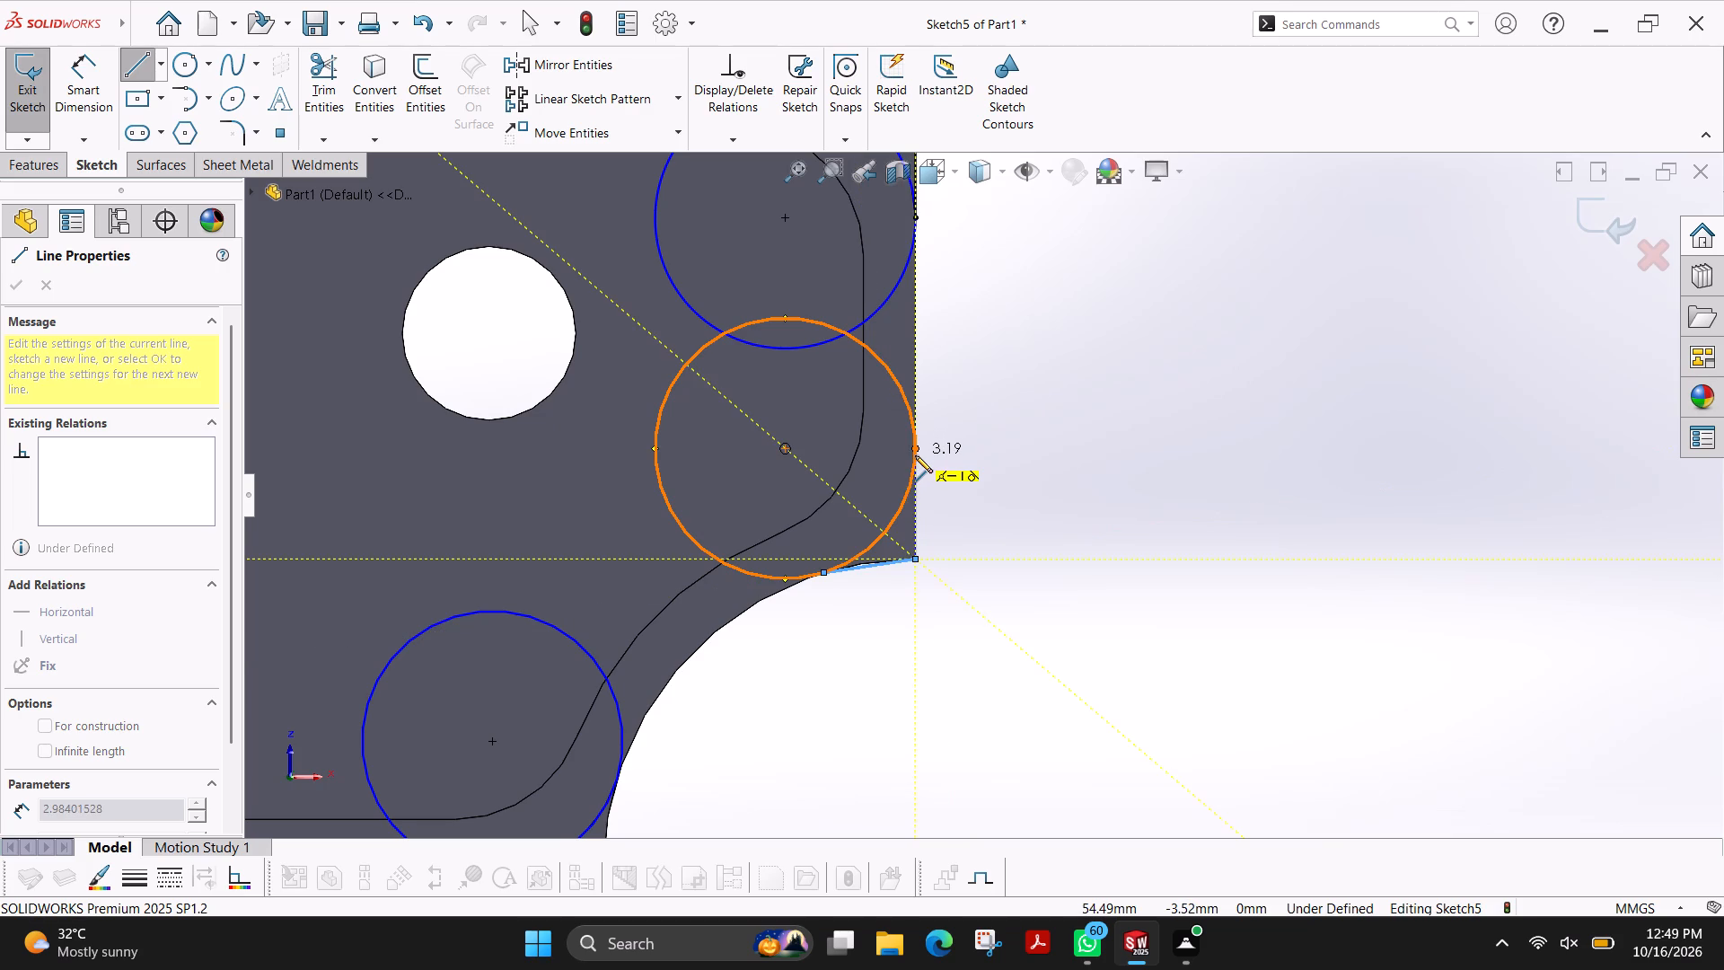
click(915, 455)
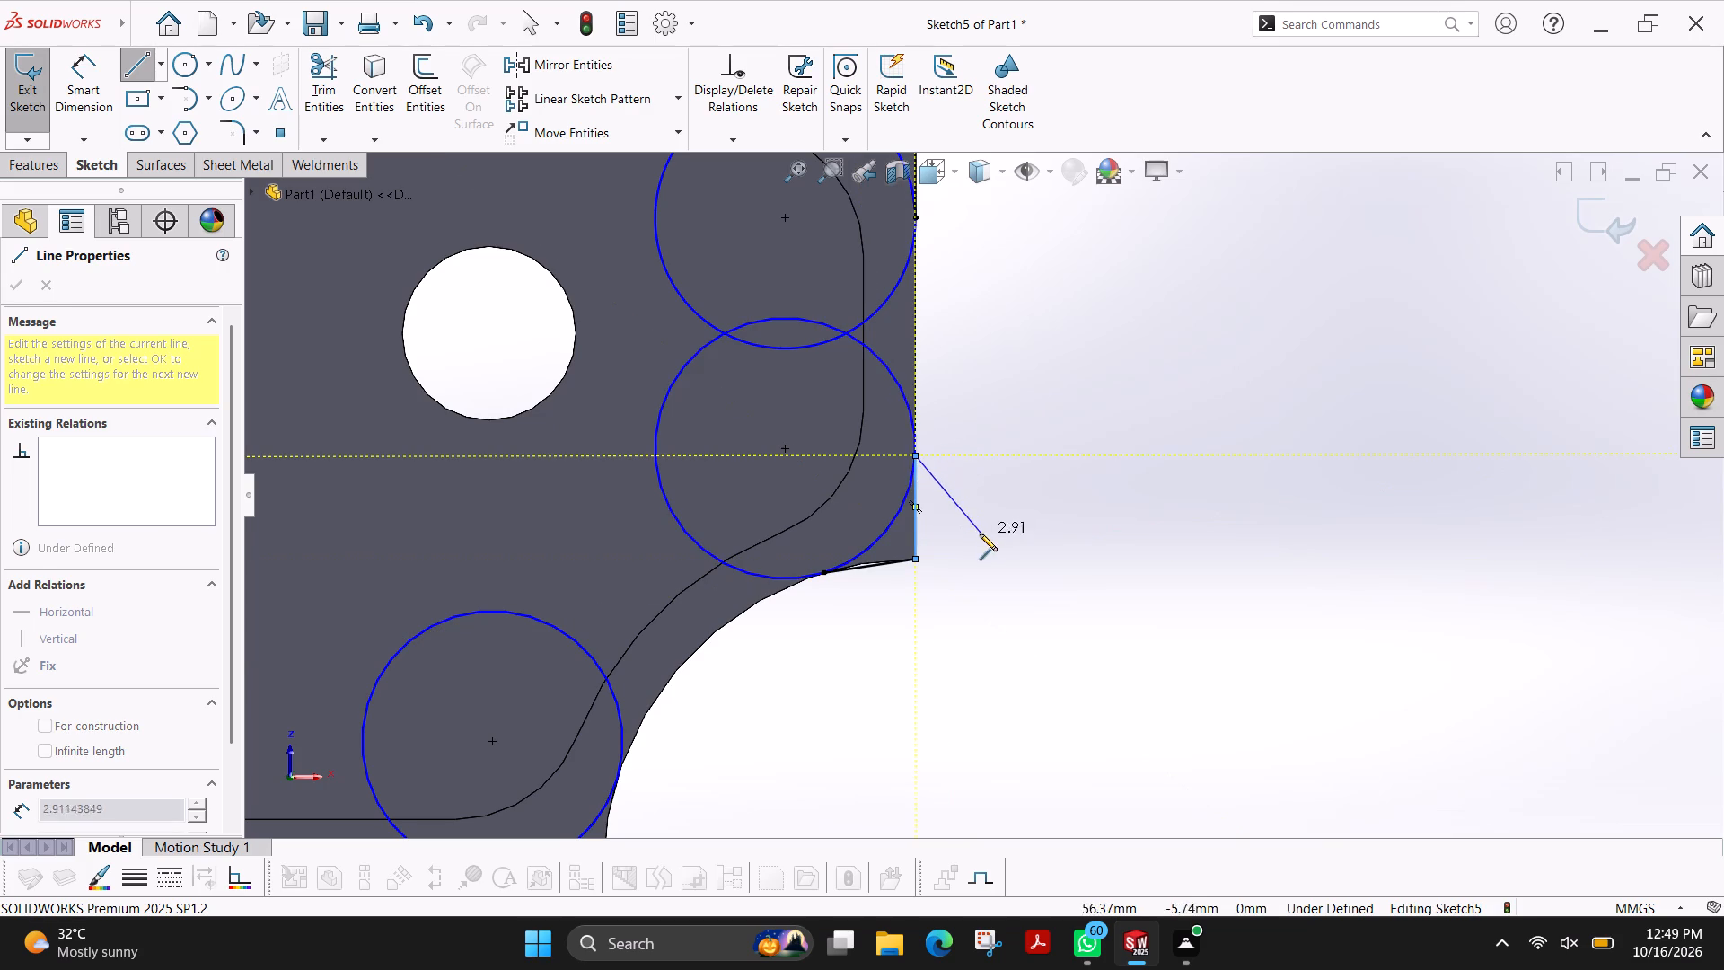
key(Escape)
Sketch lines from the lower-right circle's bottom point 3.19 mm along the edge to the notch corner, and about 2.8 mm up to the circle.
scroll(910, 573, up, 2)
scroll(956, 489, down, 8)
scroll(1091, 453, down, 4)
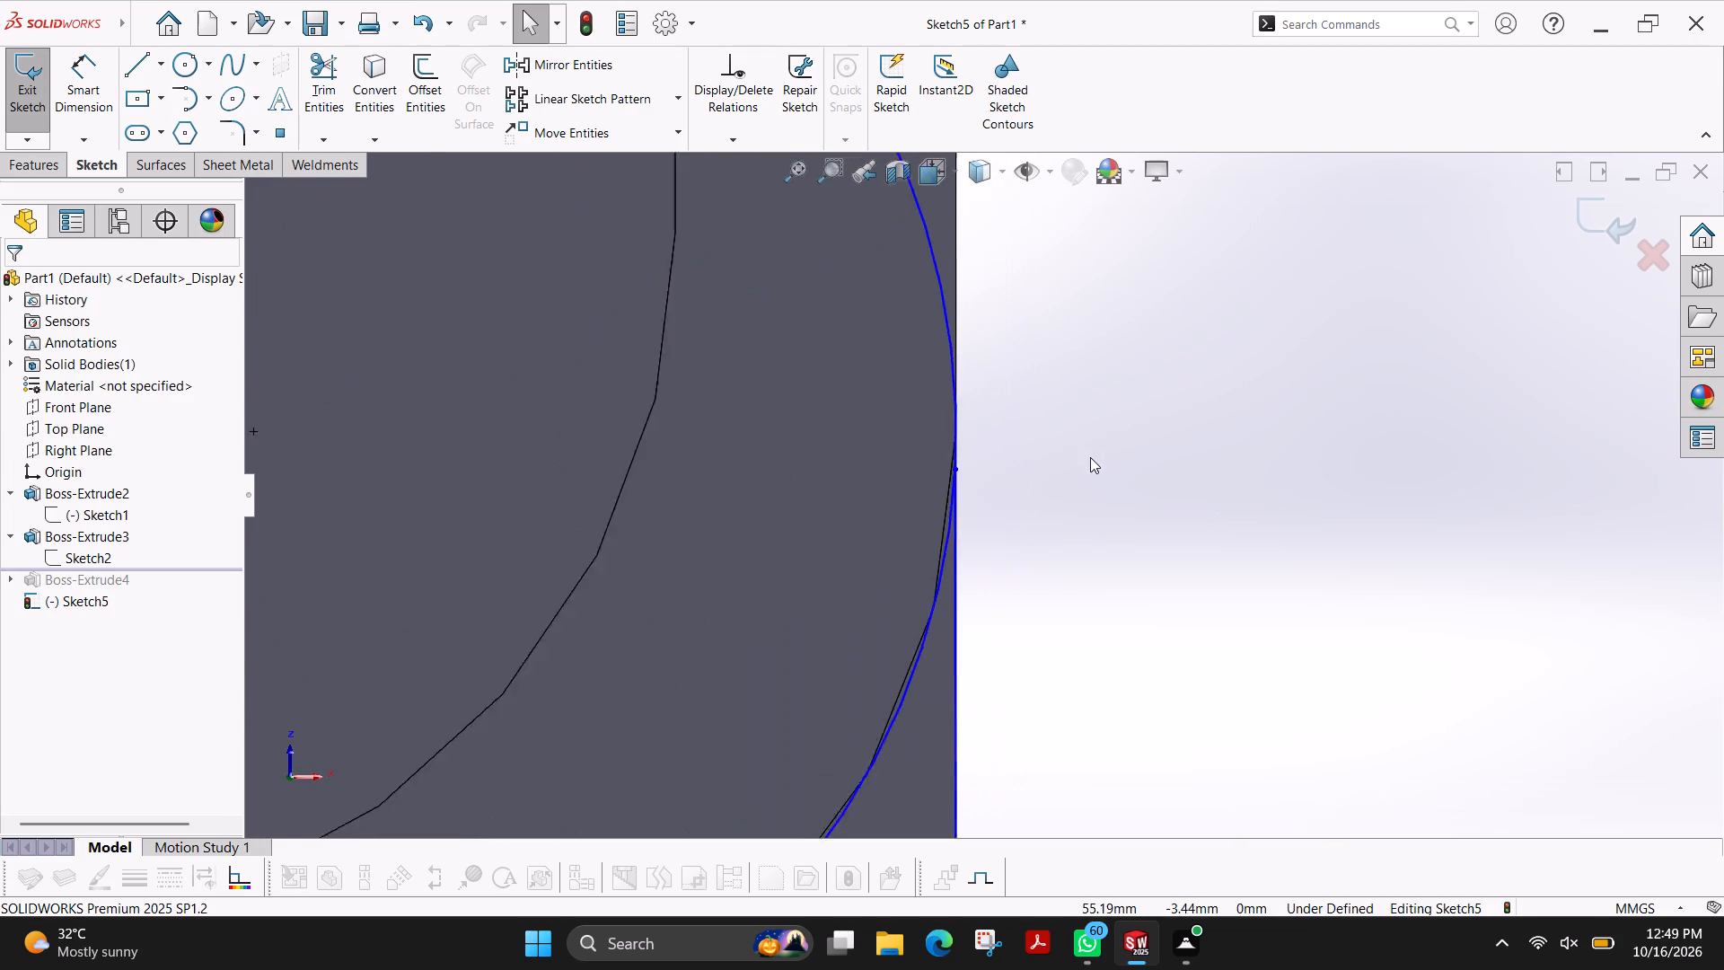
scroll(896, 454, down, 5)
scroll(1048, 500, down, 4)
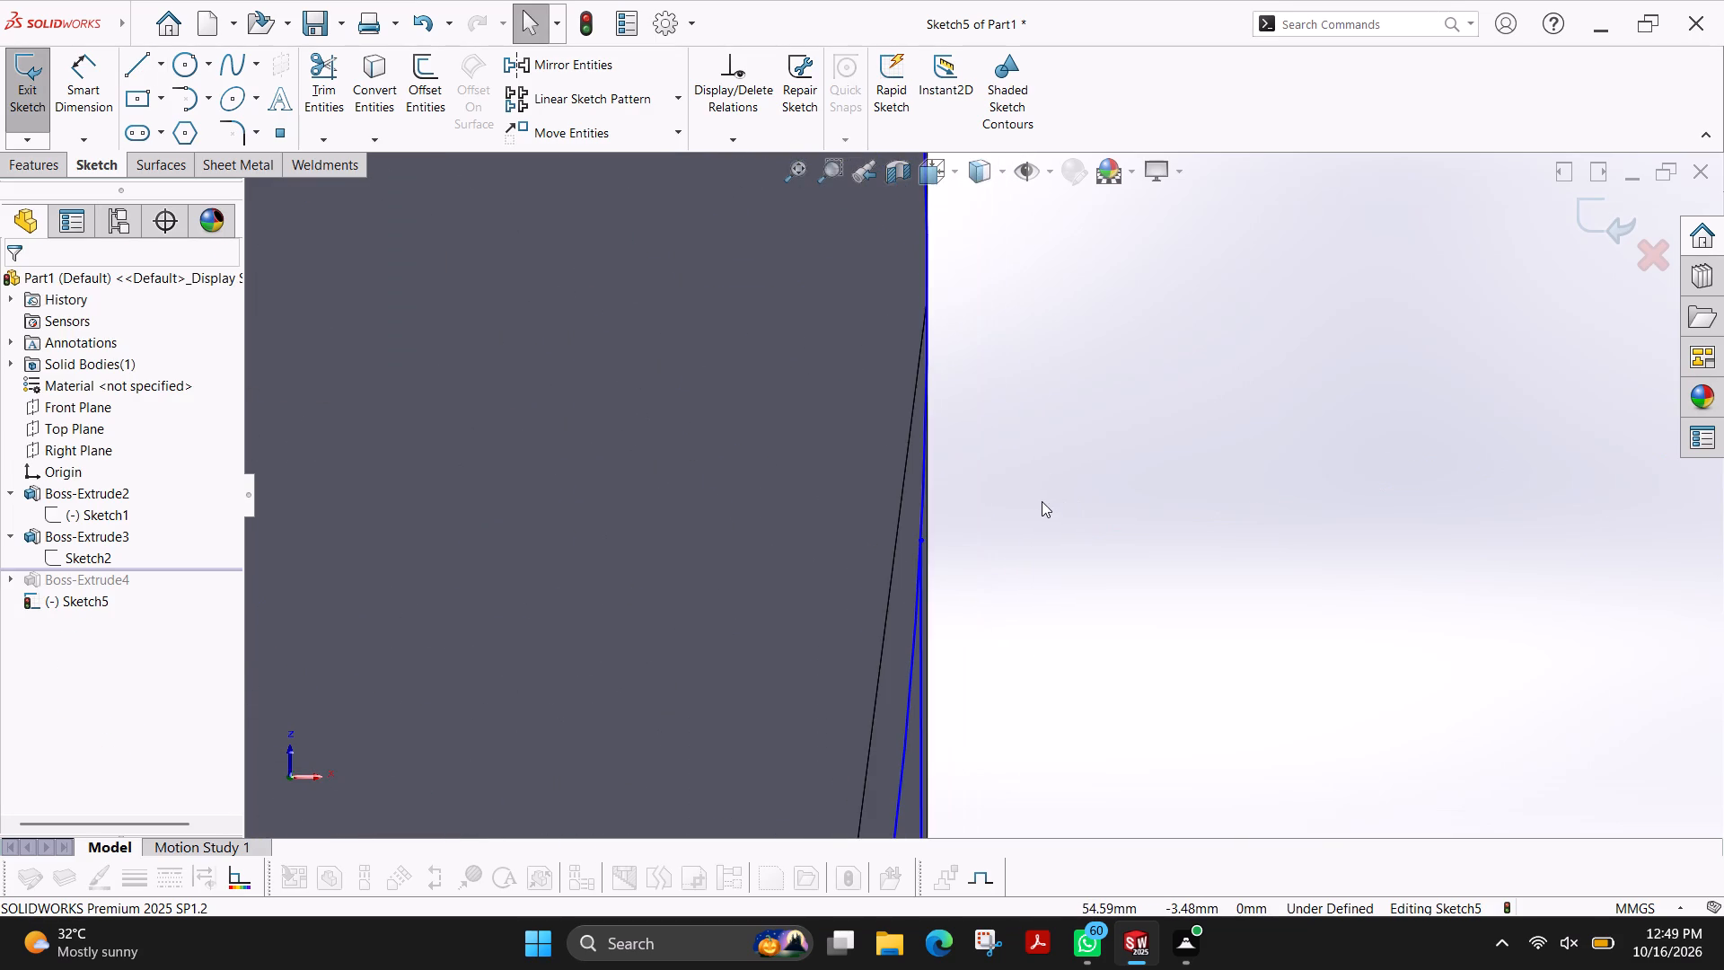
scroll(985, 566, up, 18)
scroll(920, 581, down, 3)
scroll(828, 674, up, 1)
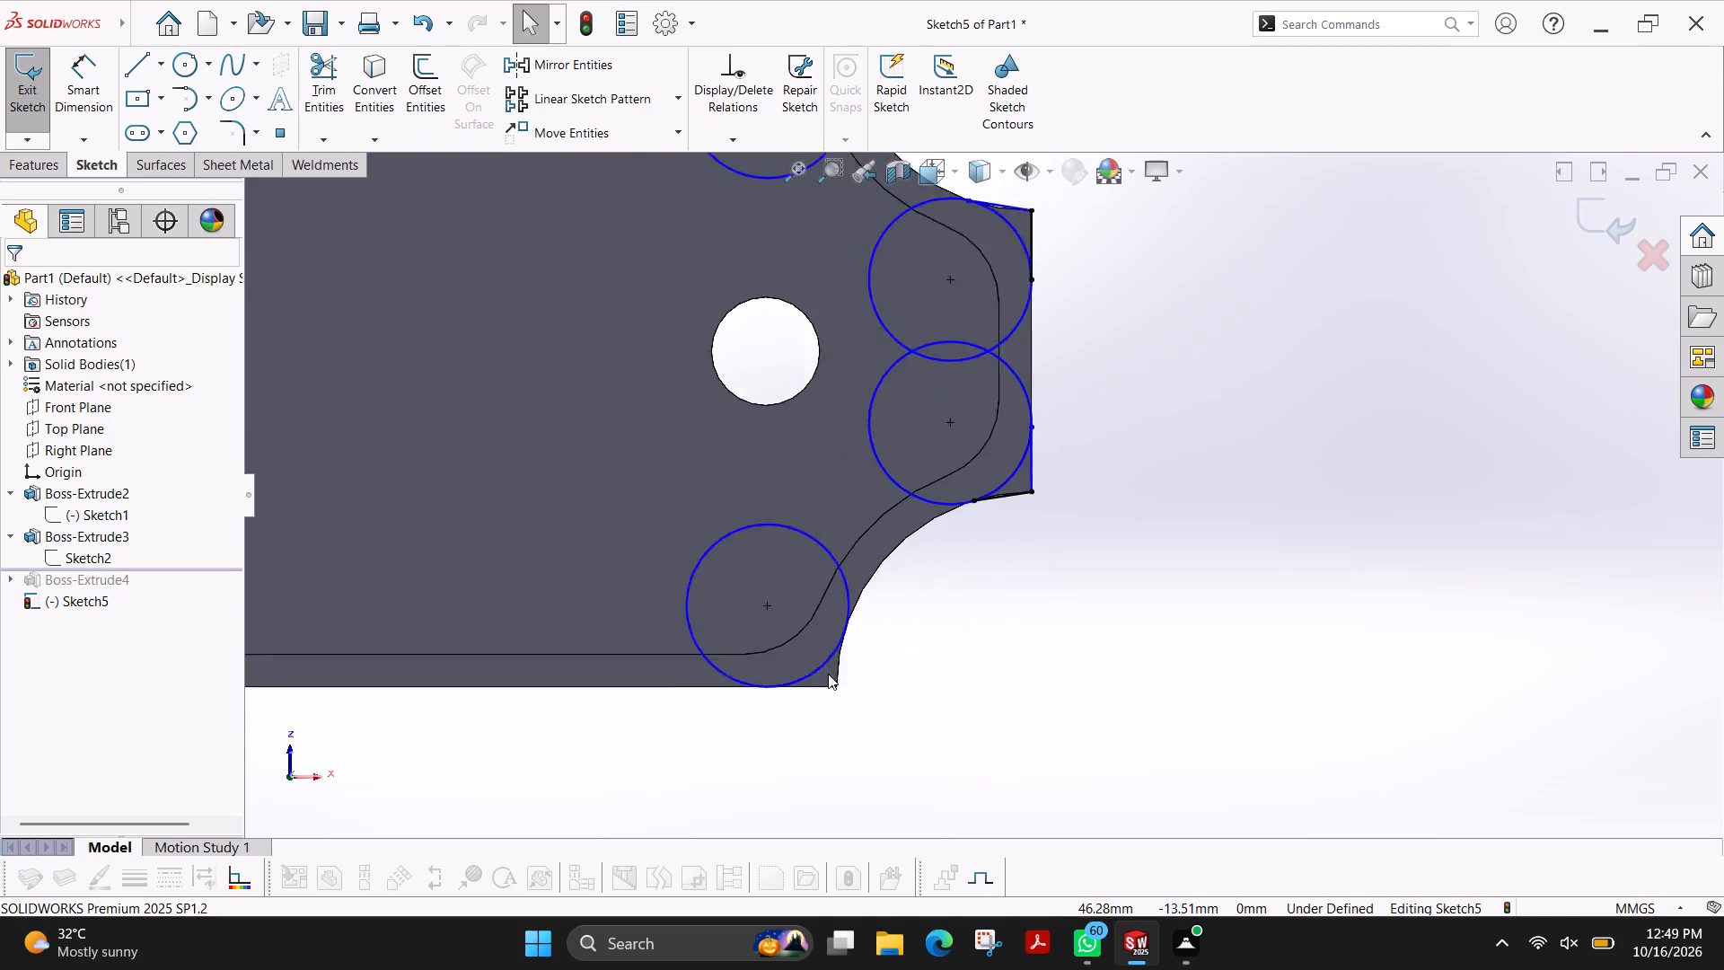
scroll(828, 674, up, 2)
scroll(828, 674, down, 6)
scroll(1121, 322, down, 3)
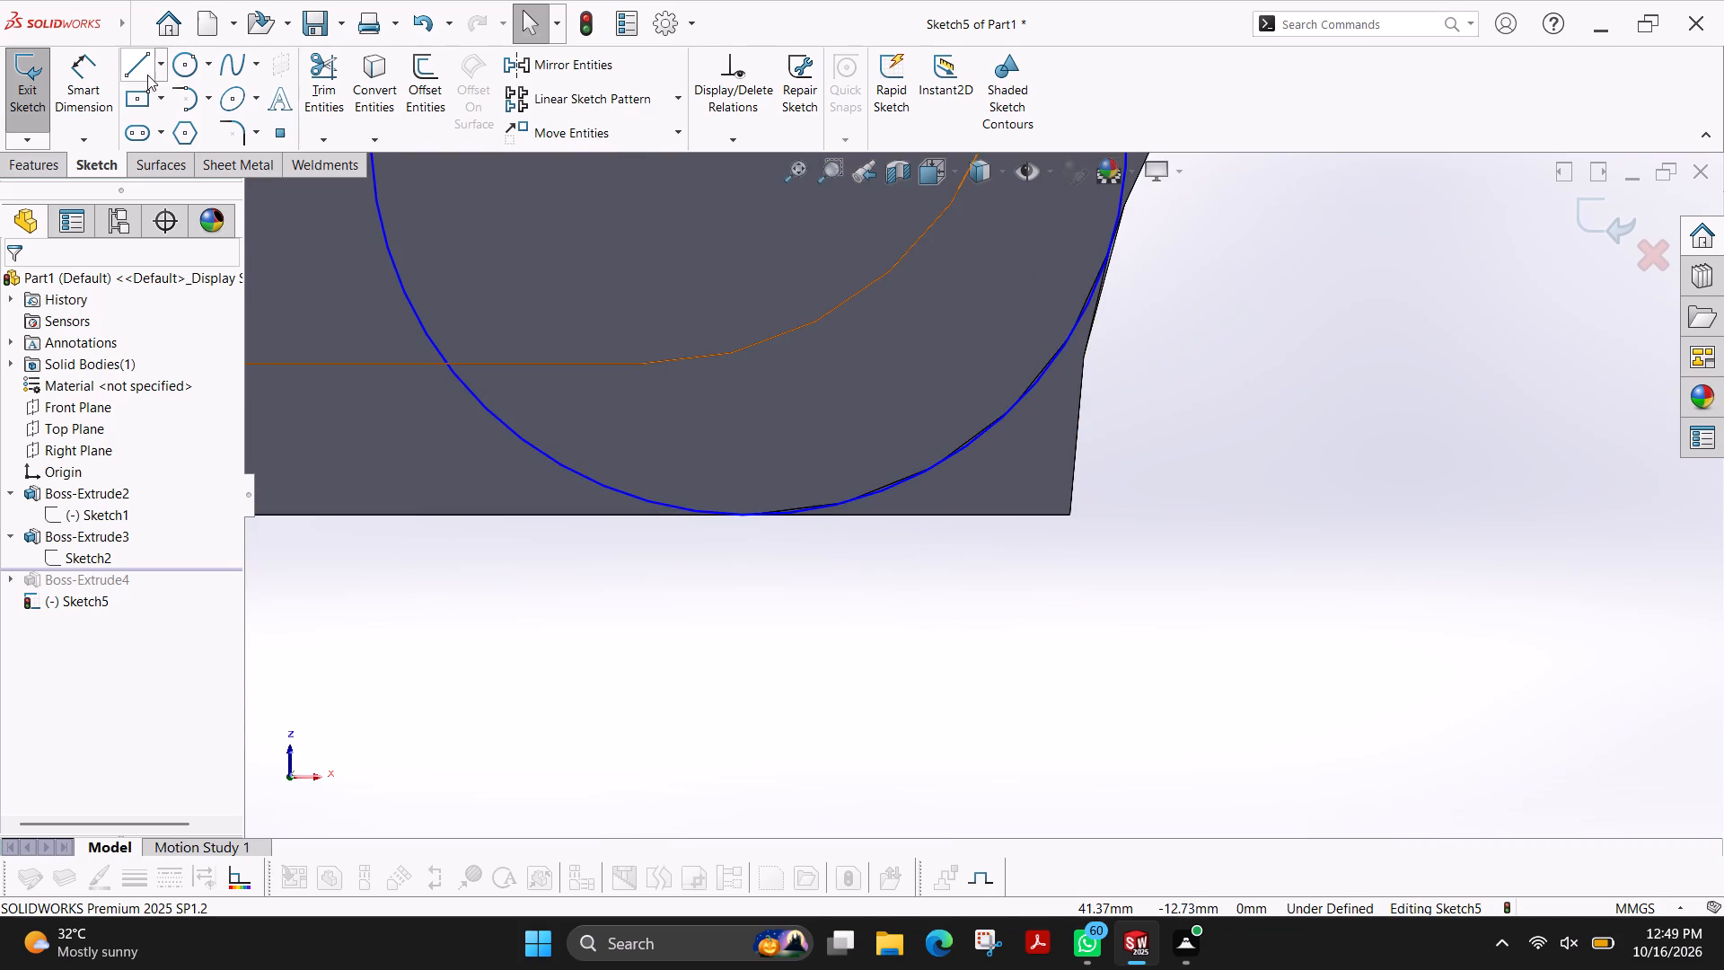
click(146, 74)
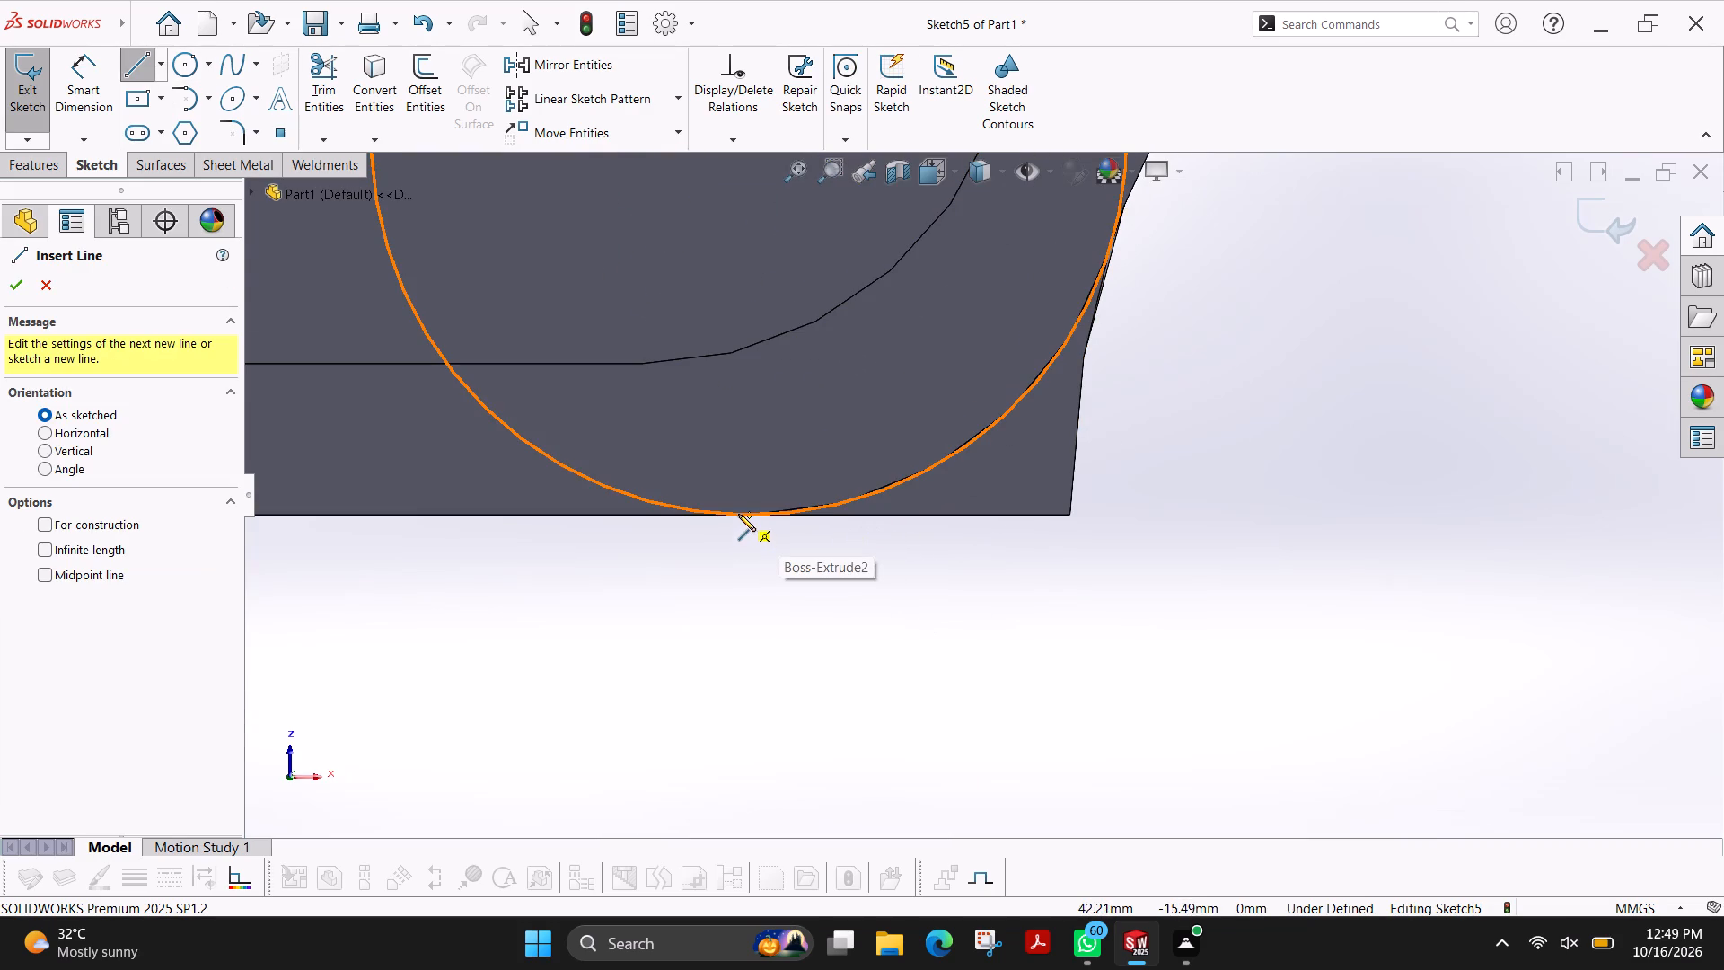
click(747, 516)
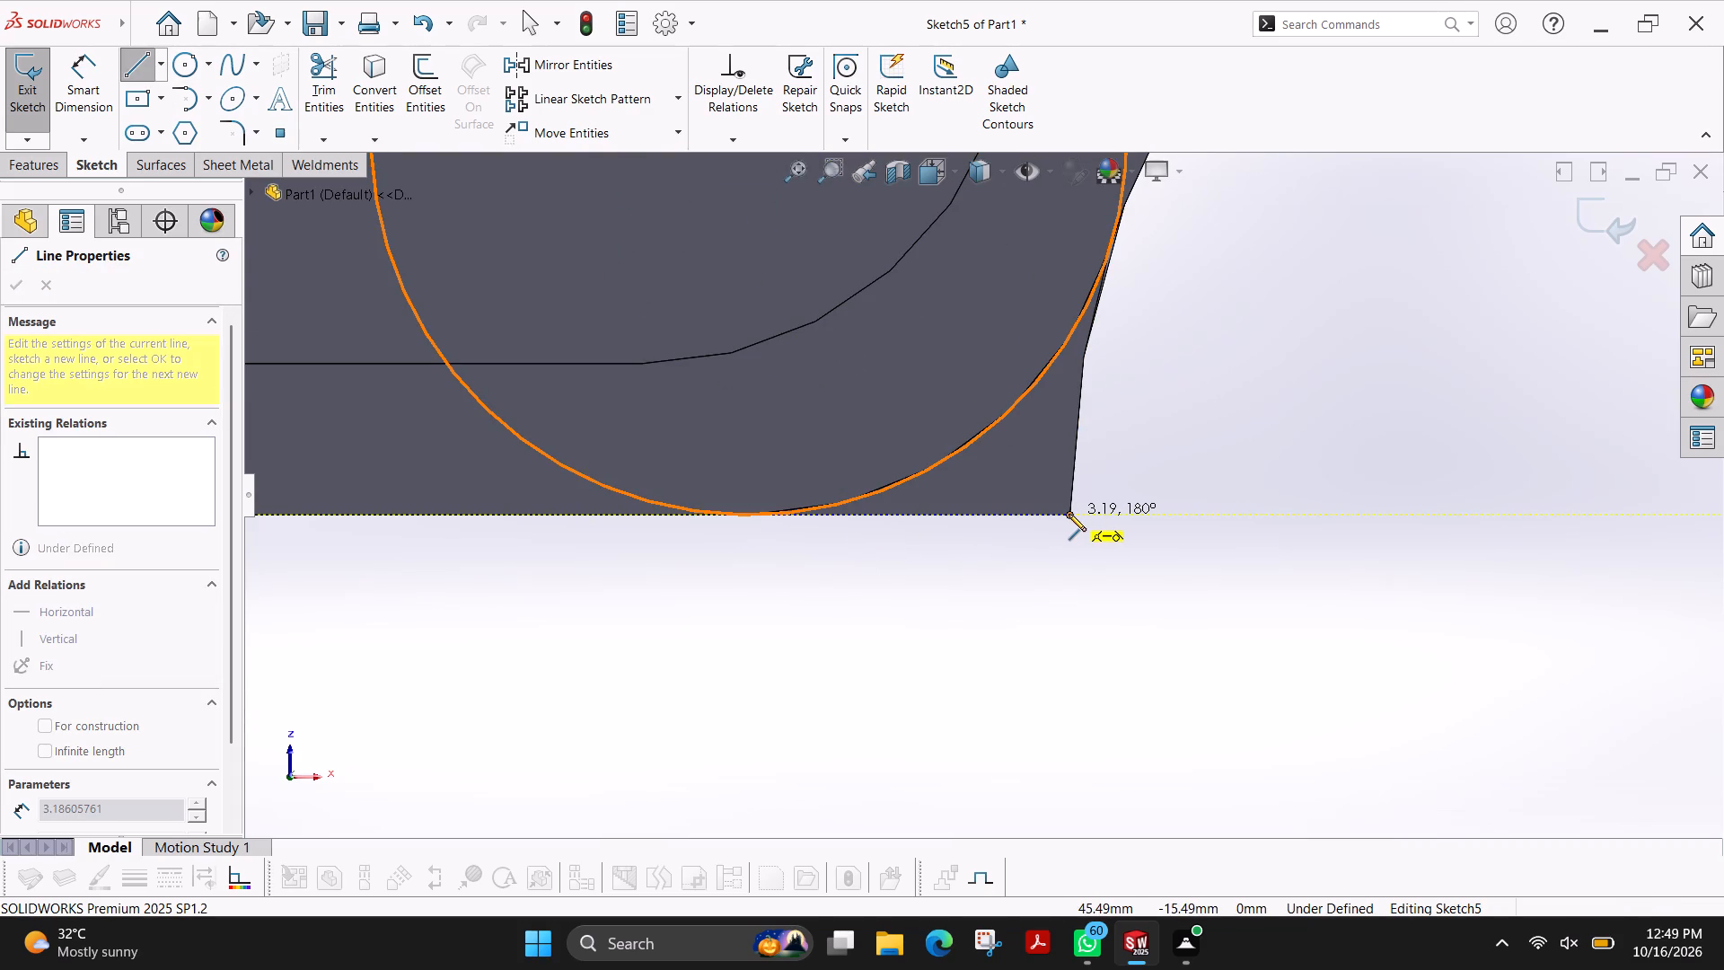
click(1069, 516)
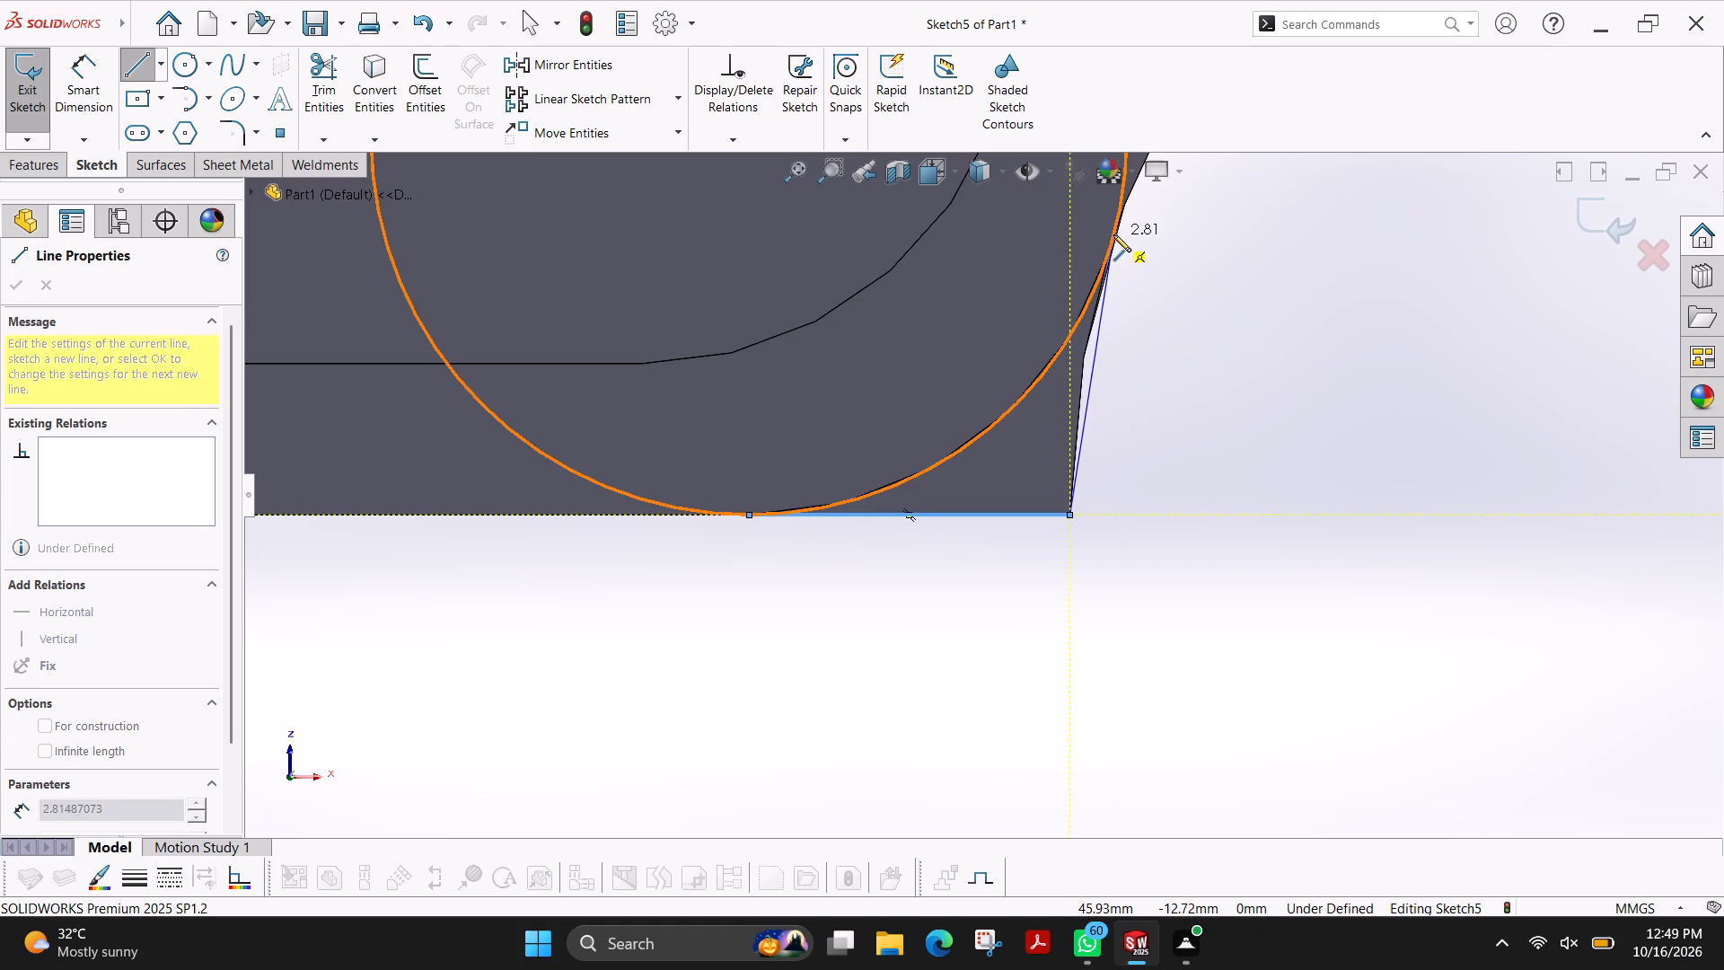
click(1113, 234)
key(Escape)
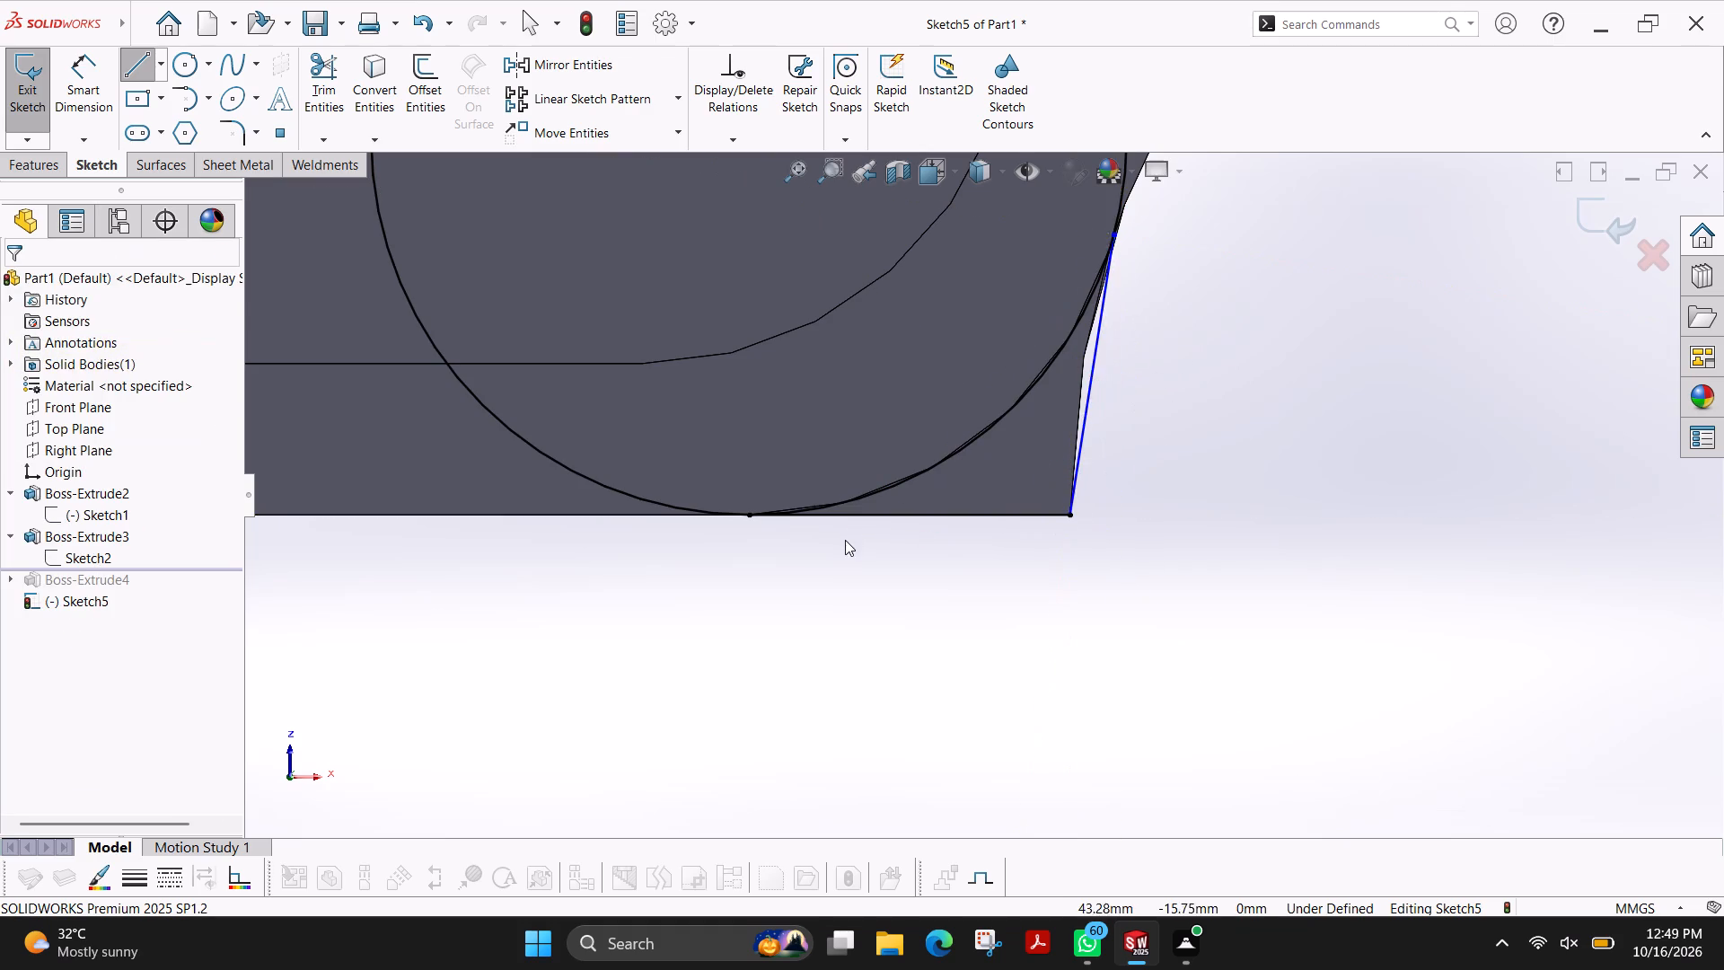
Sketch lines from the lower-left circle's bottom point 3.19 mm along the edge to the notch corner, and about 2.87 mm up to the circle.
scroll(830, 519, up, 3)
scroll(743, 501, up, 10)
scroll(347, 463, down, 4)
scroll(491, 495, down, 4)
click(136, 64)
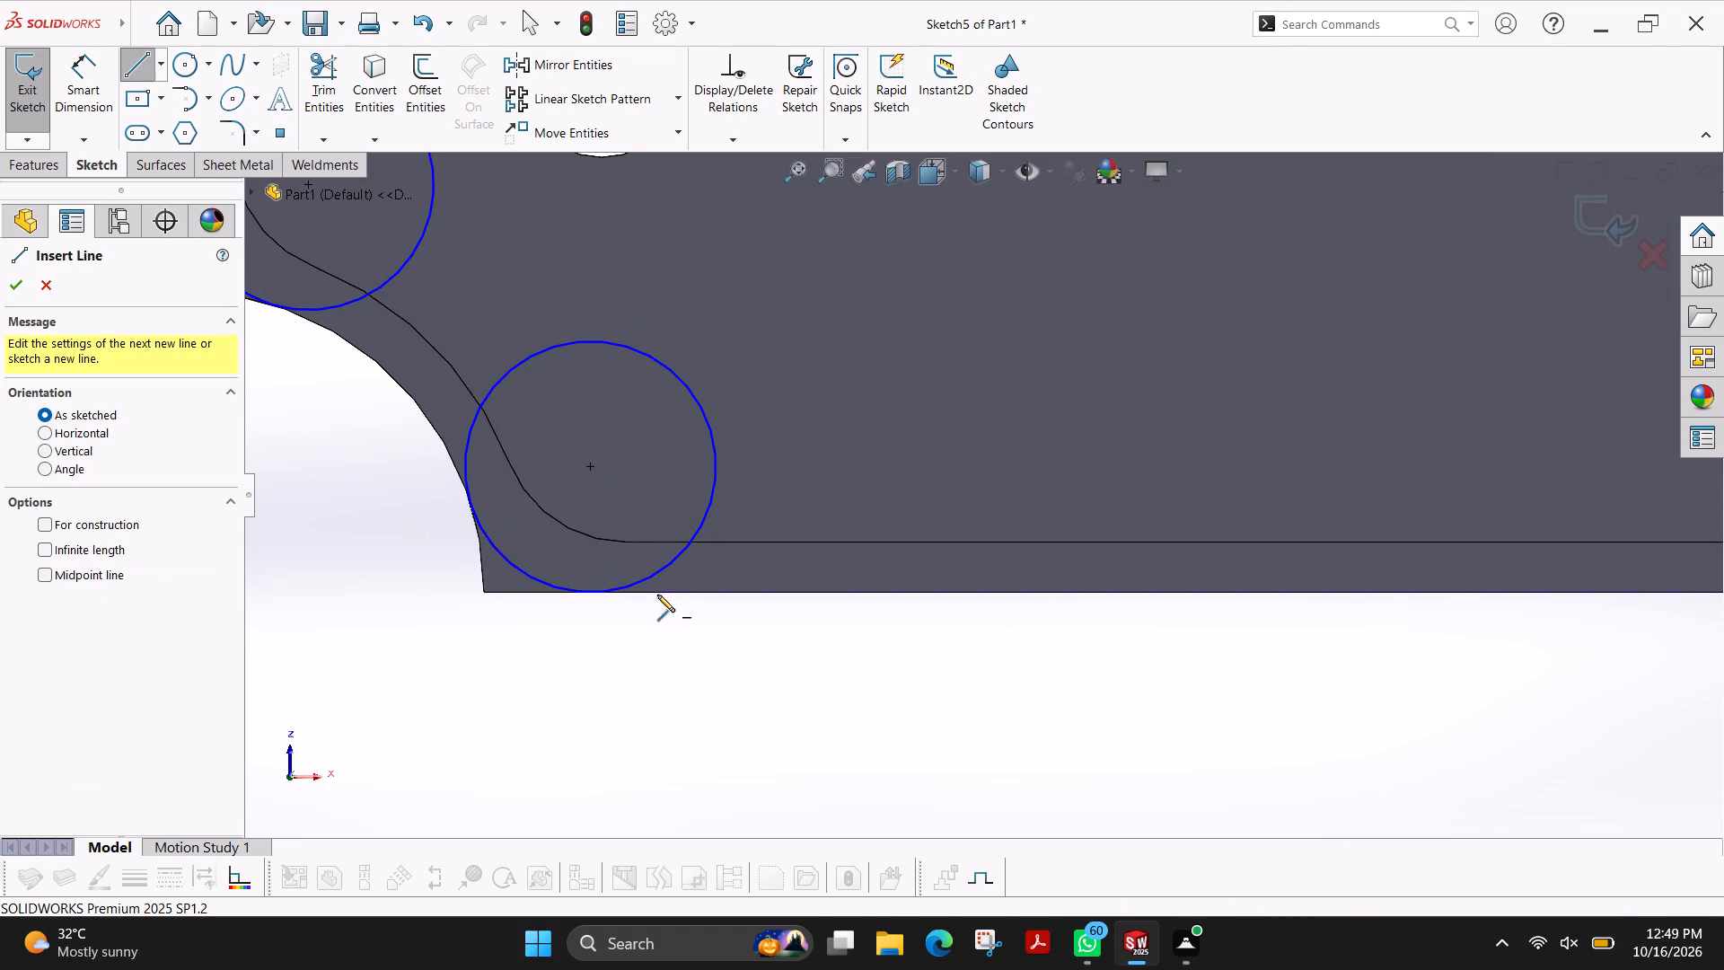
click(591, 595)
click(484, 592)
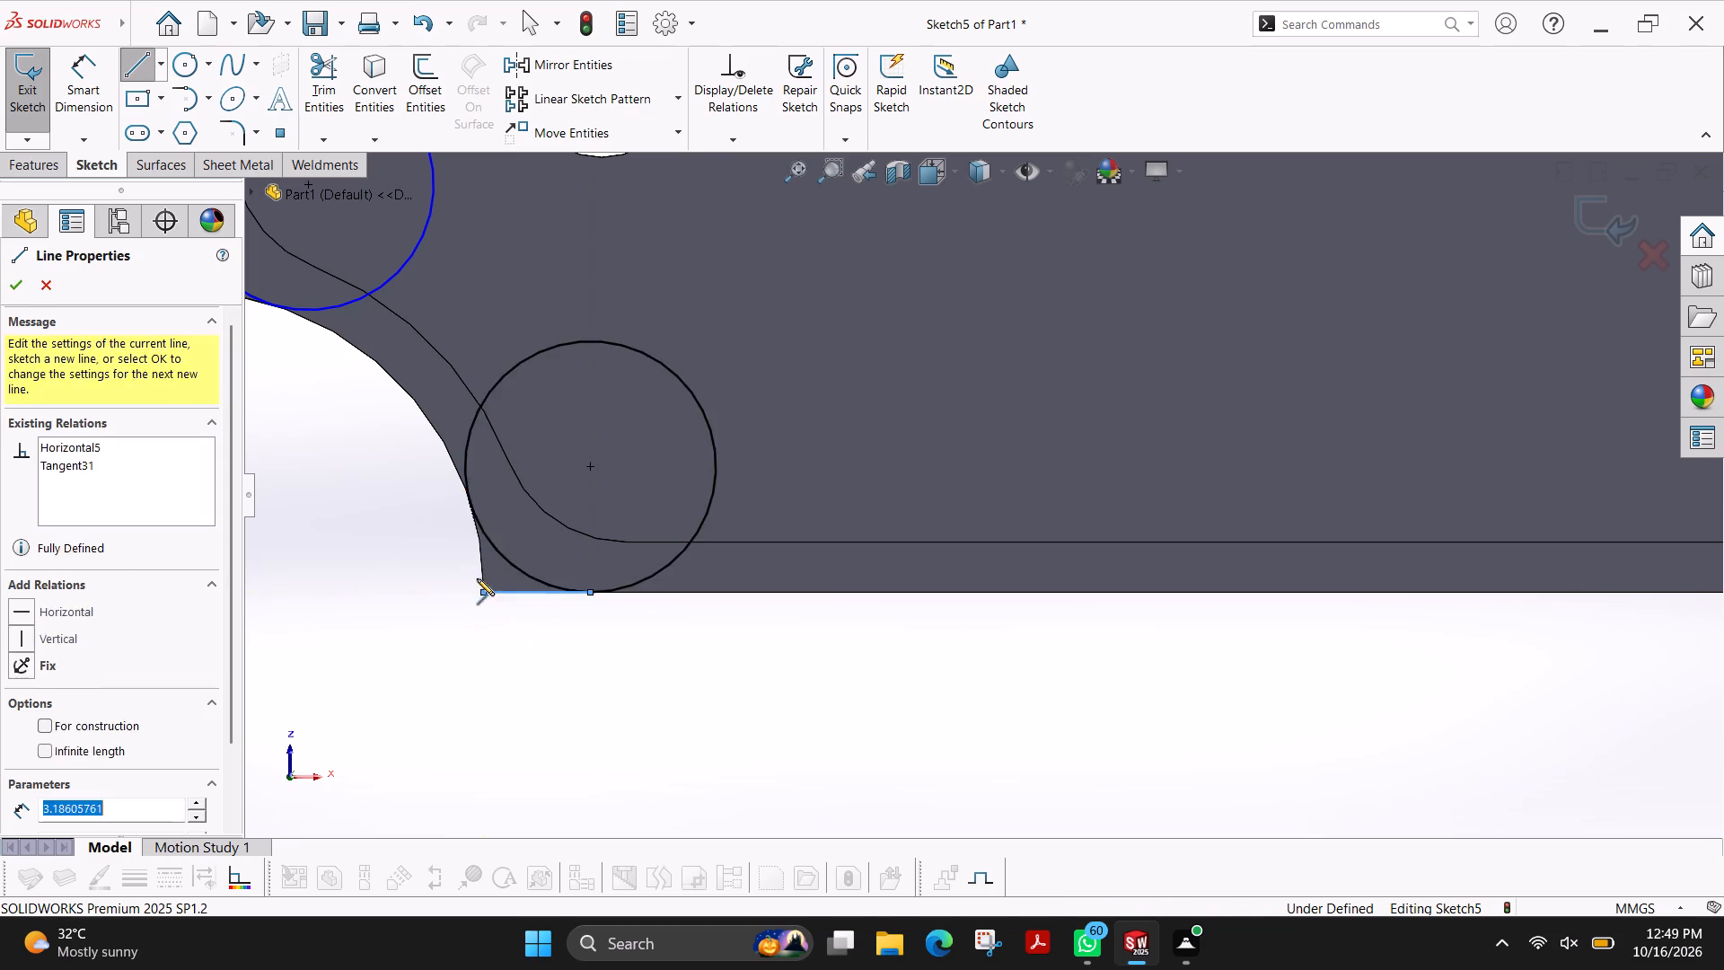
scroll(474, 511, down, 5)
scroll(584, 533, down, 2)
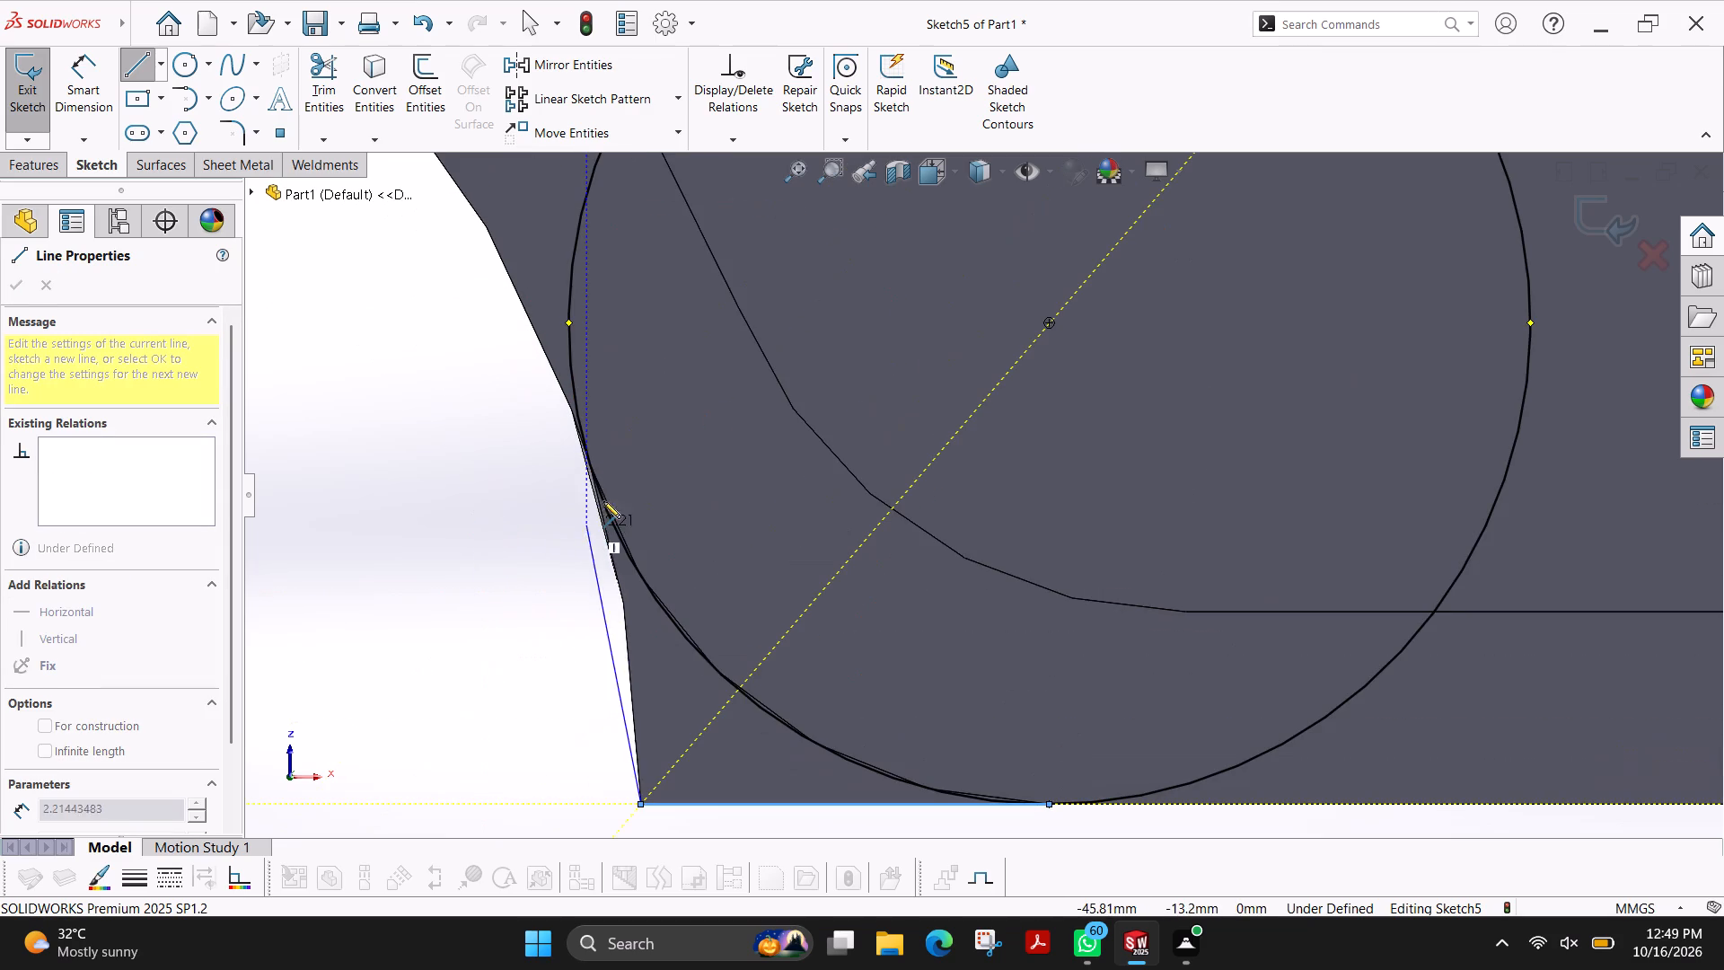
click(583, 441)
key(Escape)
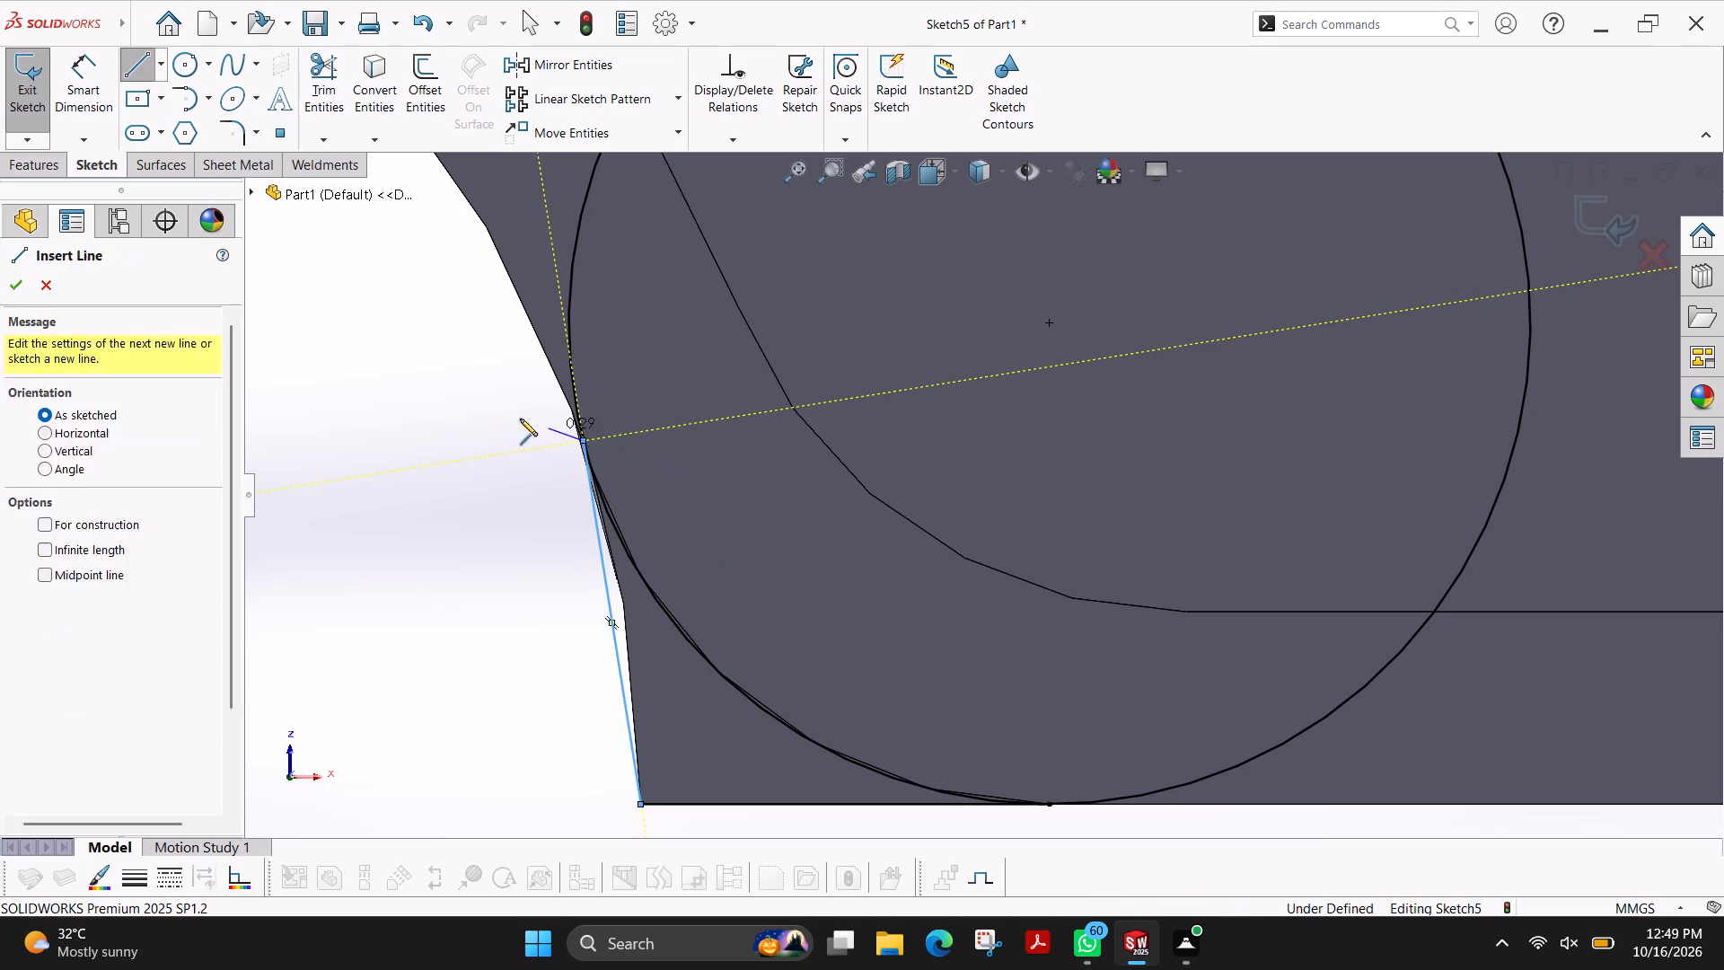
Sketch a line from the left-end lower circle's leftmost point about 3.19 mm down the plate's left edge to the notch corner.
scroll(618, 418, up, 1)
scroll(618, 418, down, 3)
scroll(833, 448, down, 4)
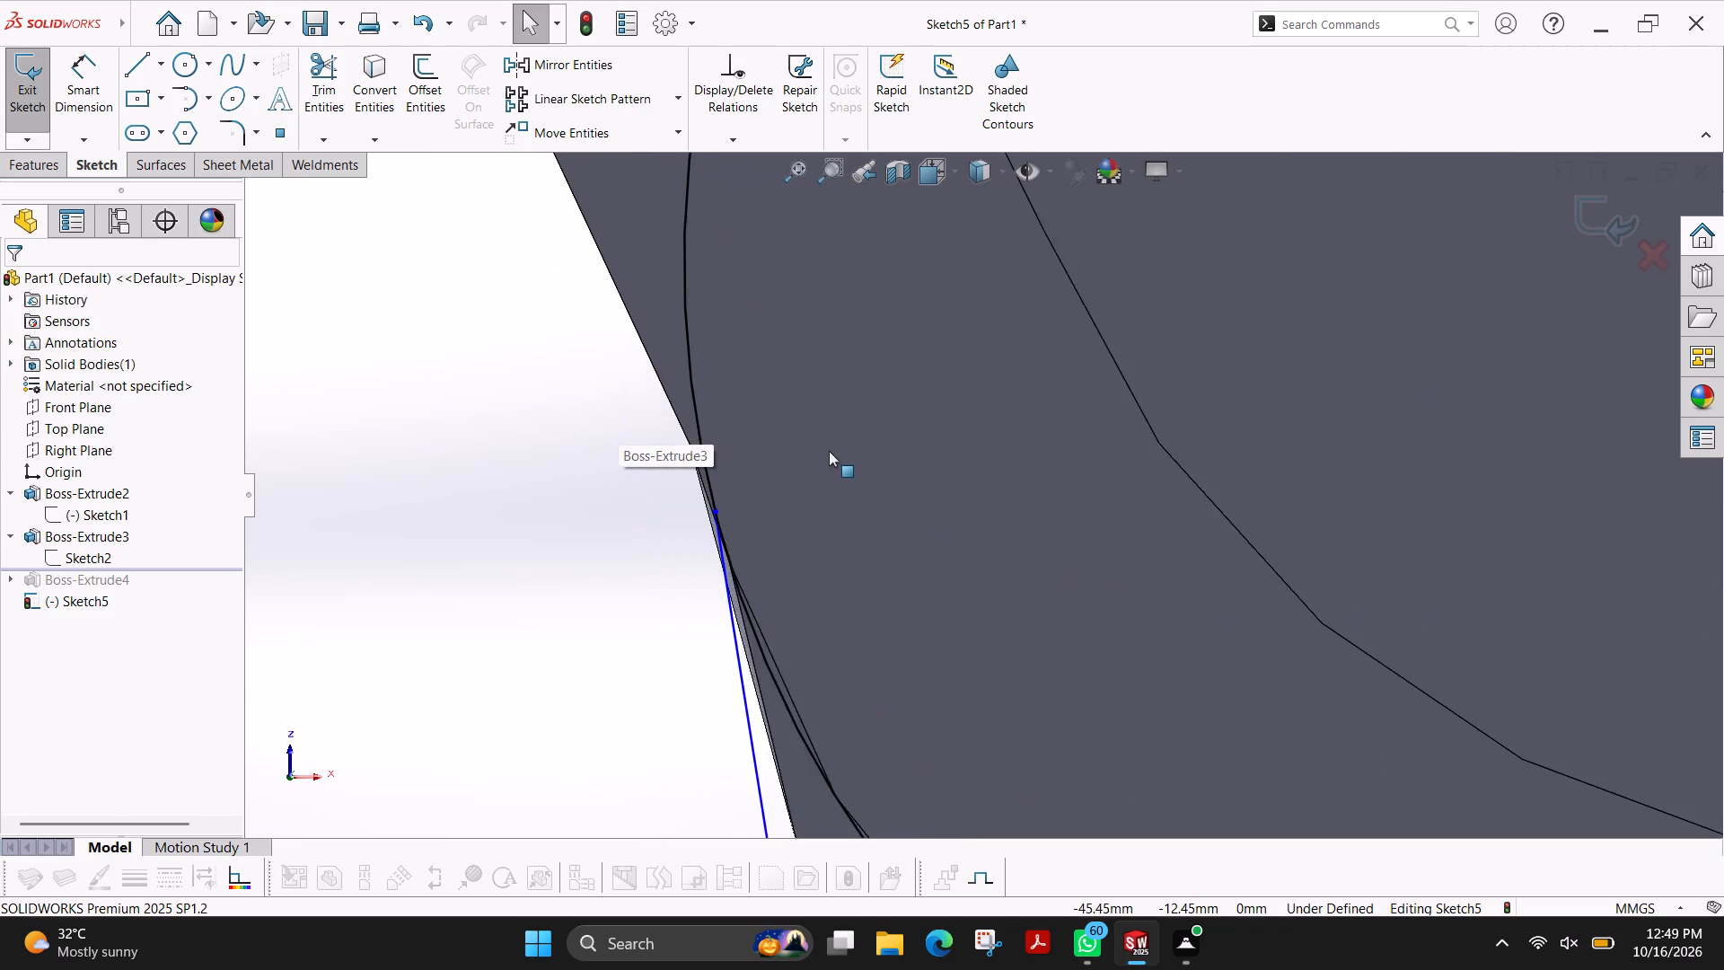
scroll(752, 498, down, 2)
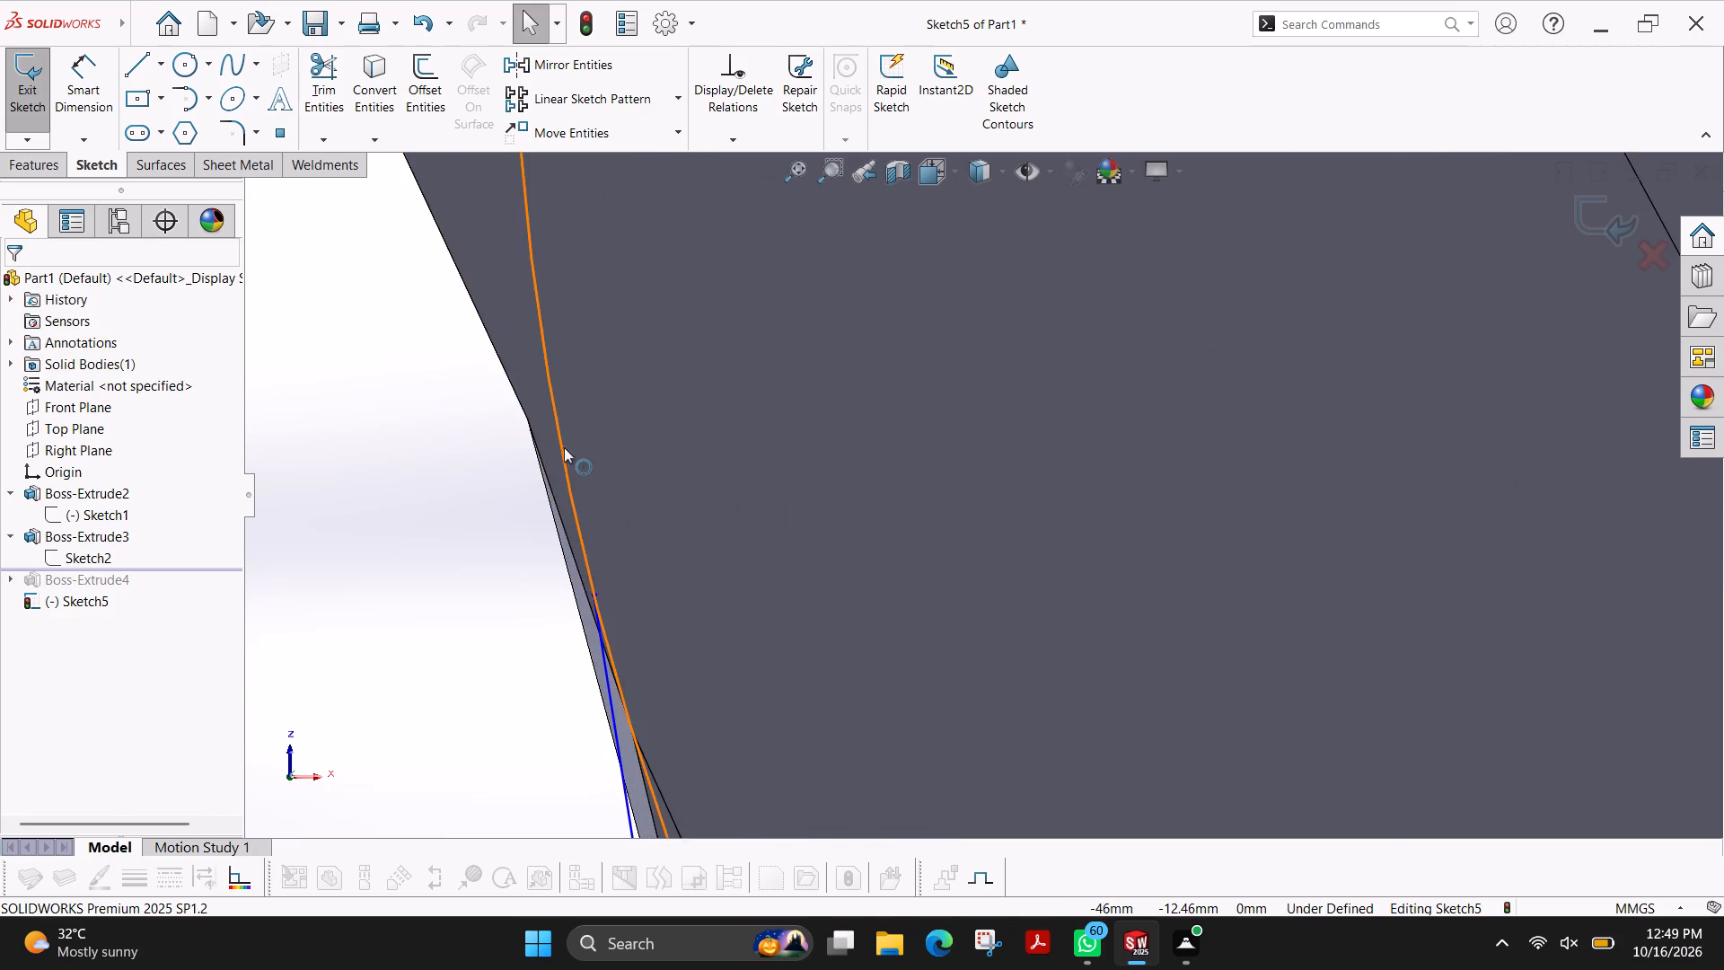
scroll(564, 447, up, 9)
scroll(1176, 401, up, 8)
scroll(865, 323, down, 5)
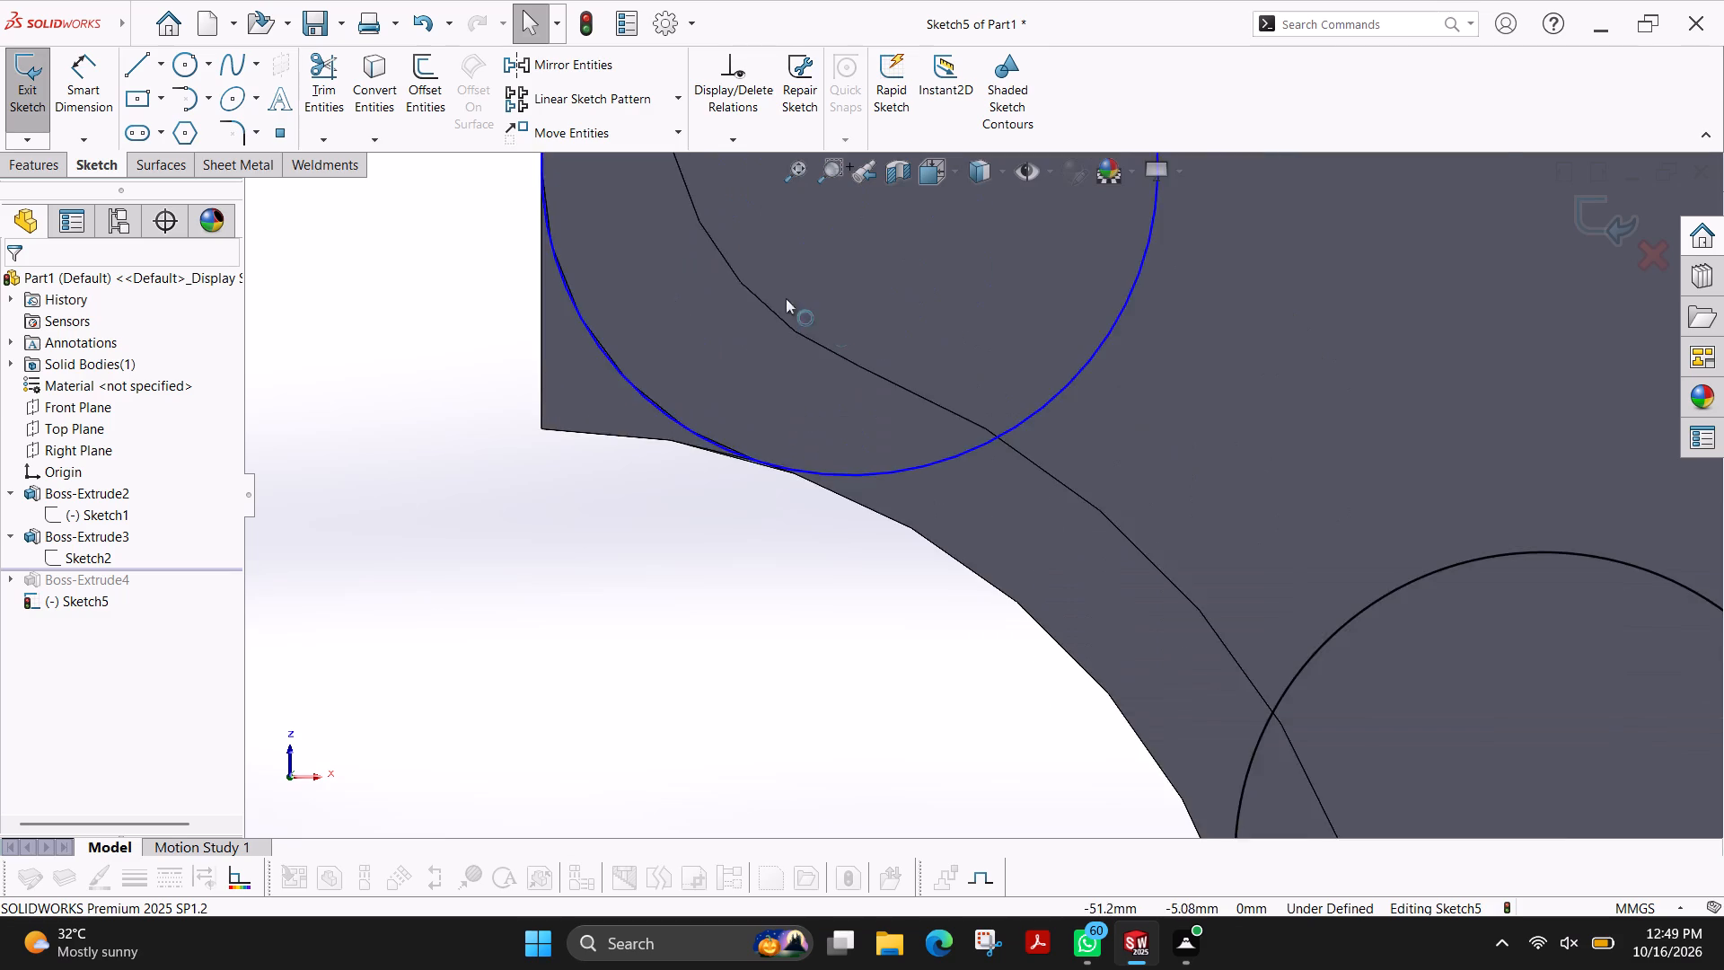
scroll(763, 289, up, 2)
scroll(762, 288, down, 4)
scroll(629, 392, up, 1)
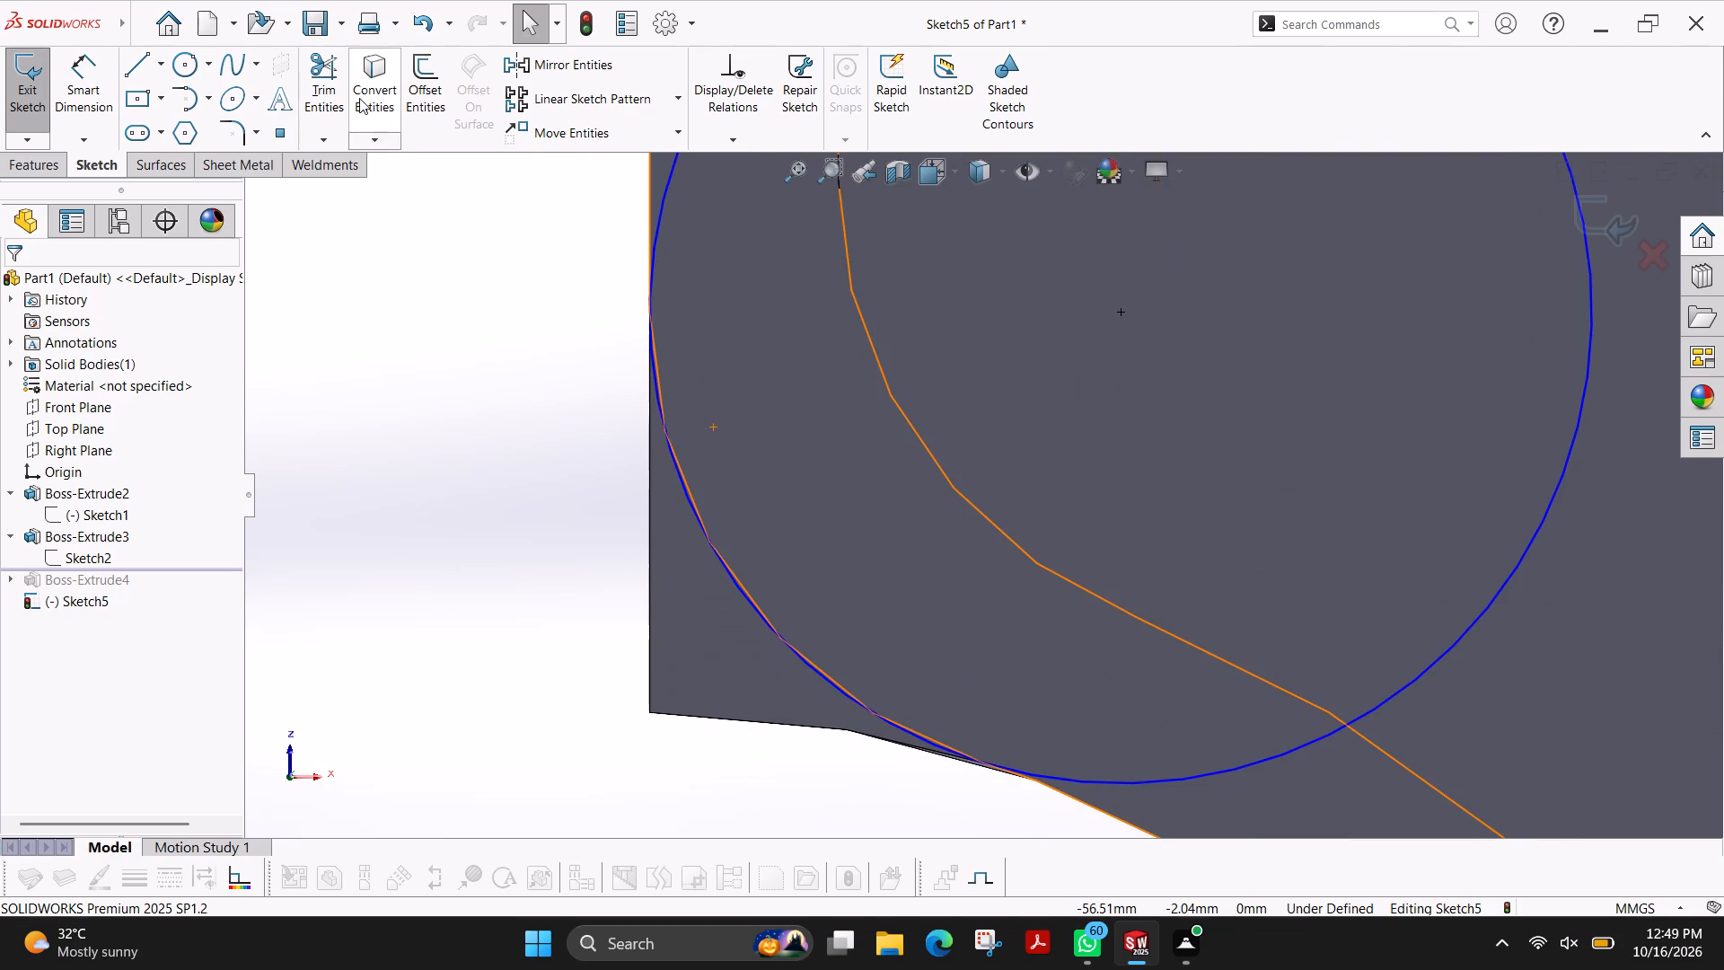
click(145, 73)
scroll(864, 454, up, 2)
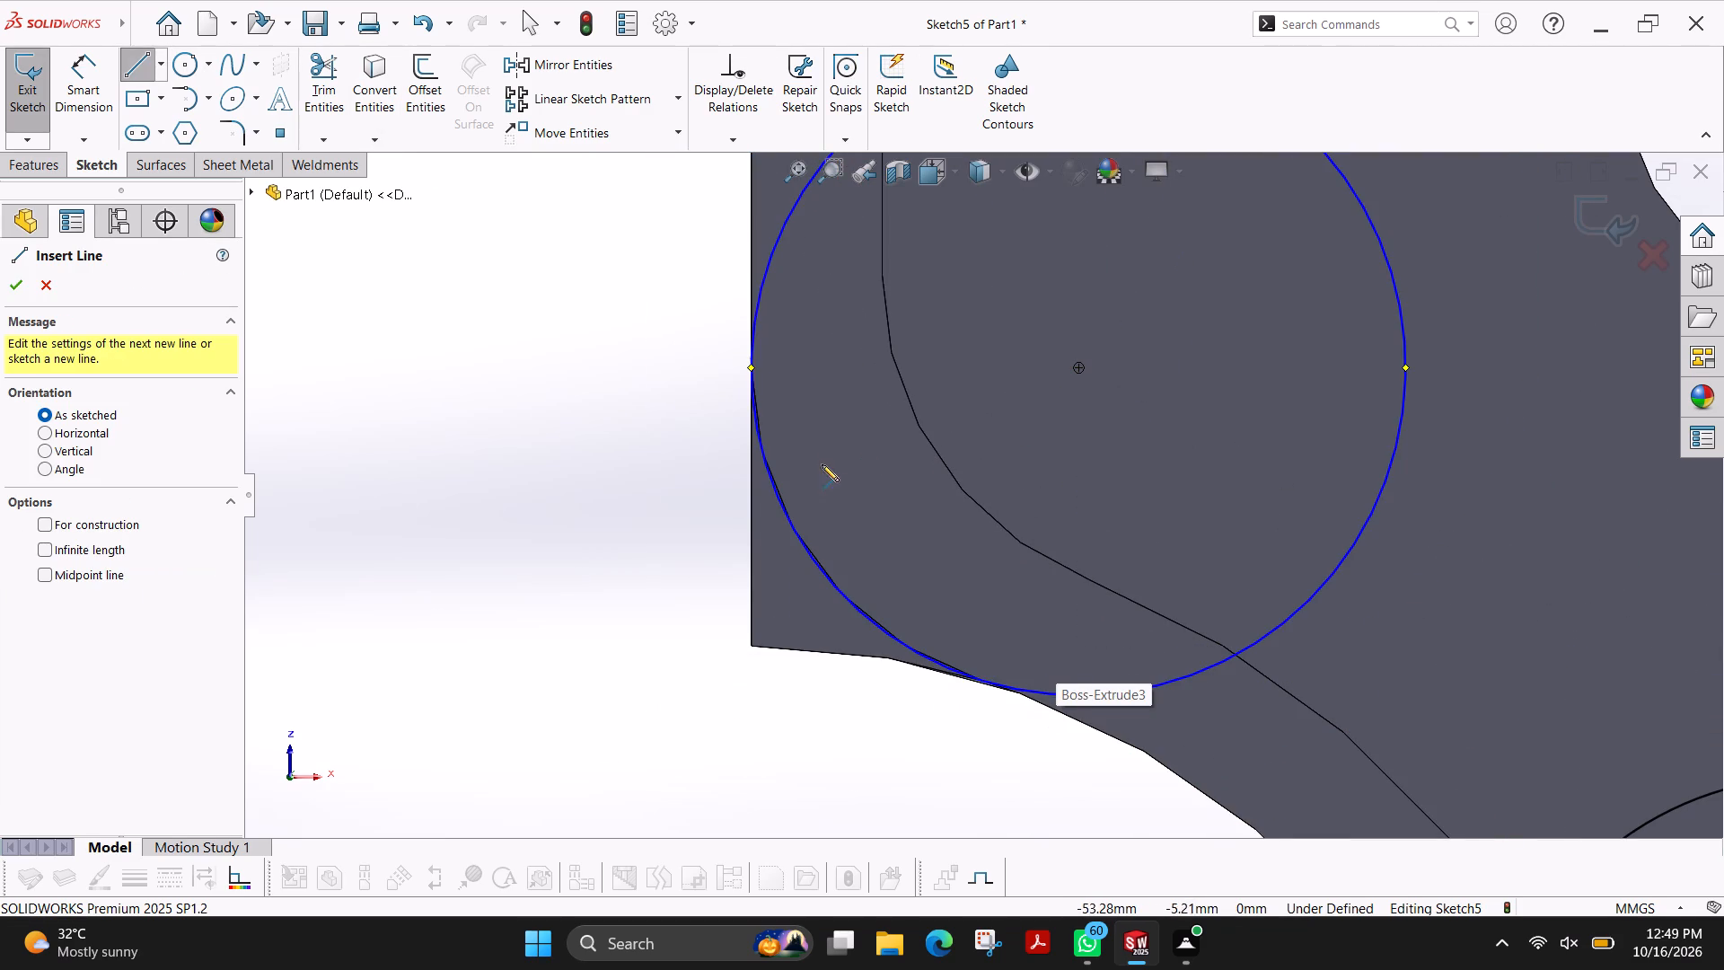
click(750, 366)
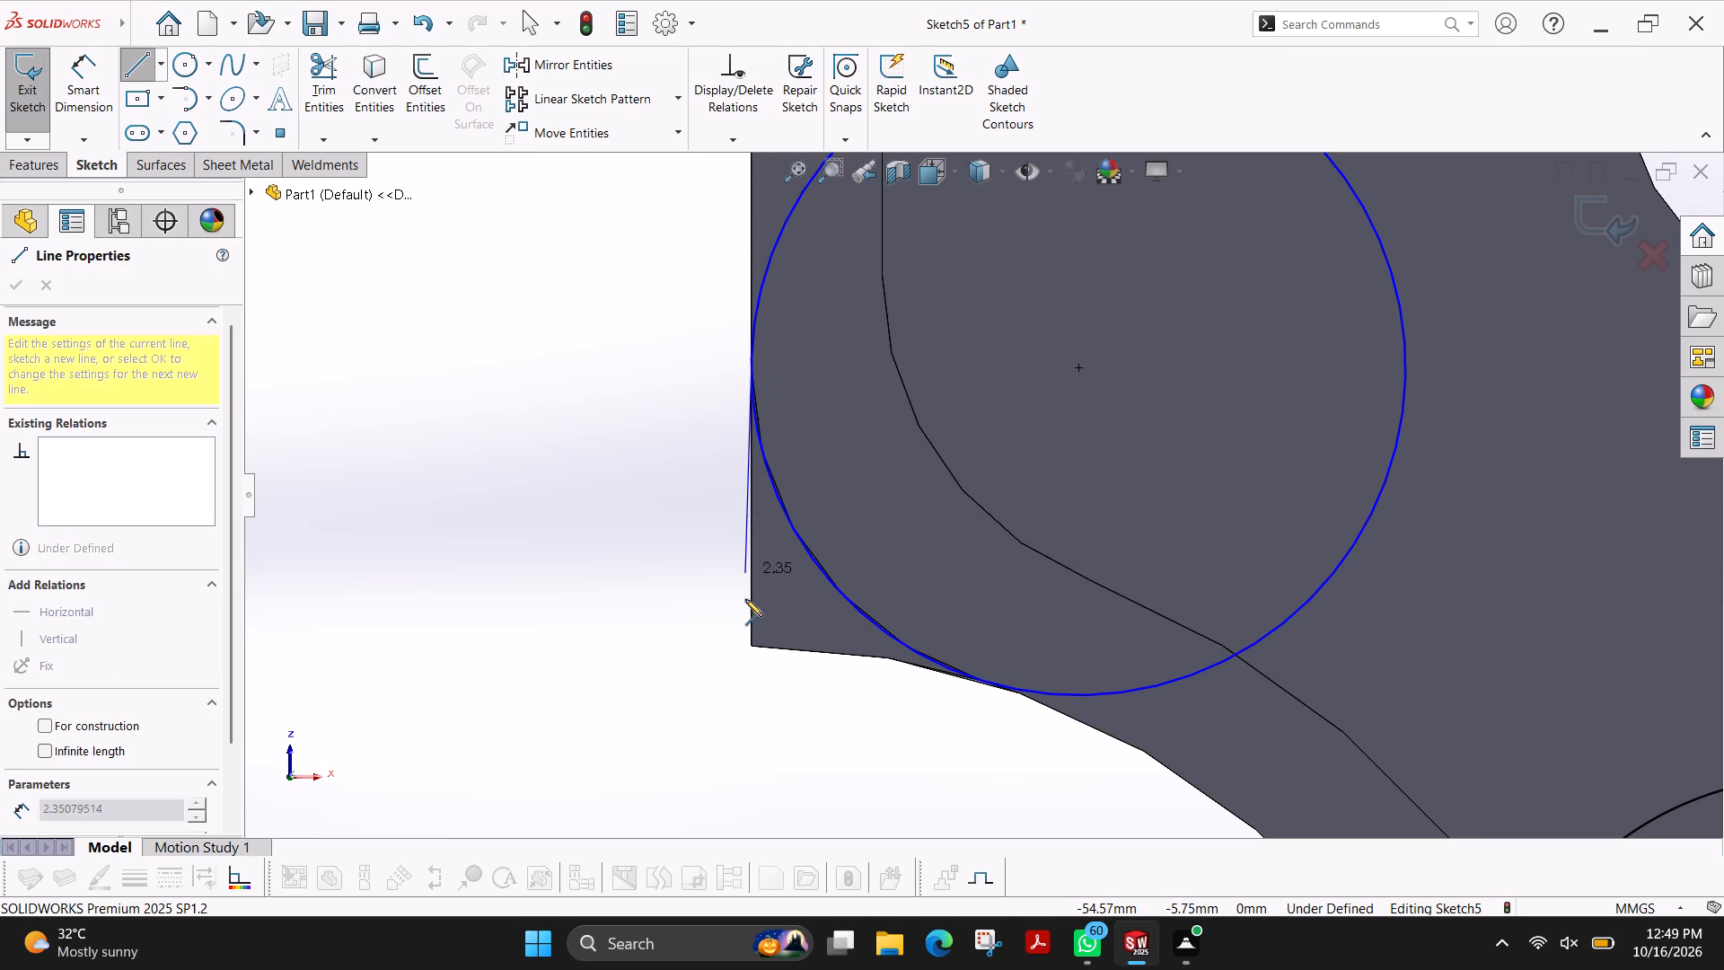
click(747, 649)
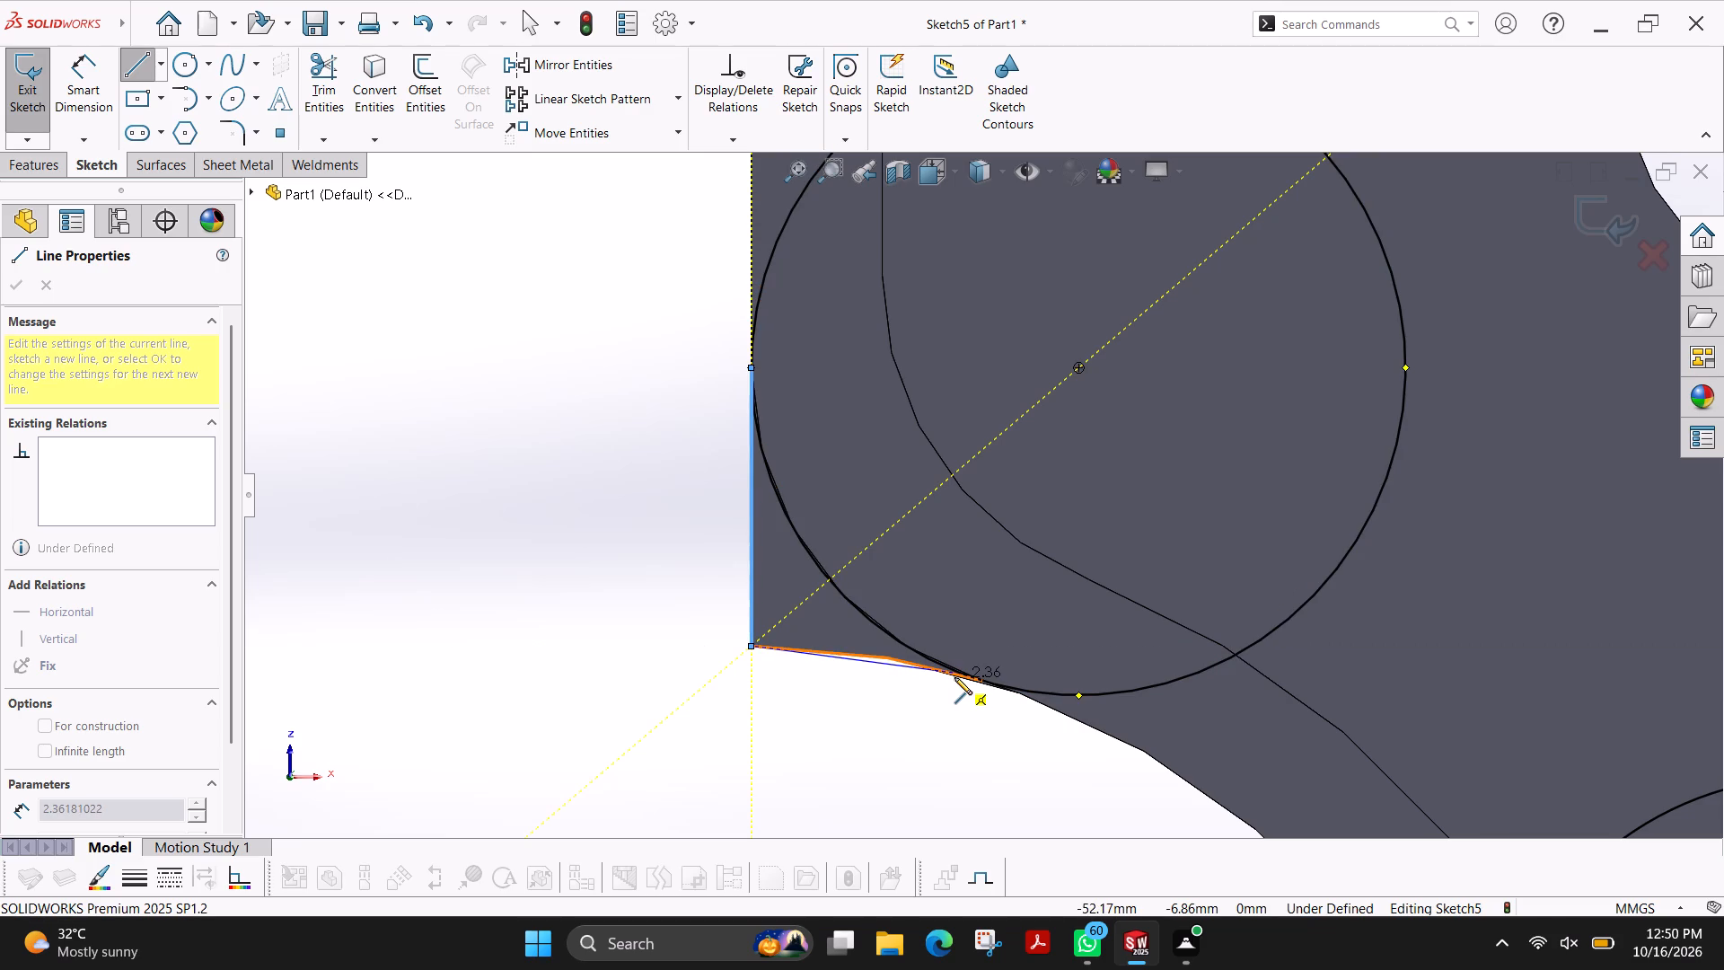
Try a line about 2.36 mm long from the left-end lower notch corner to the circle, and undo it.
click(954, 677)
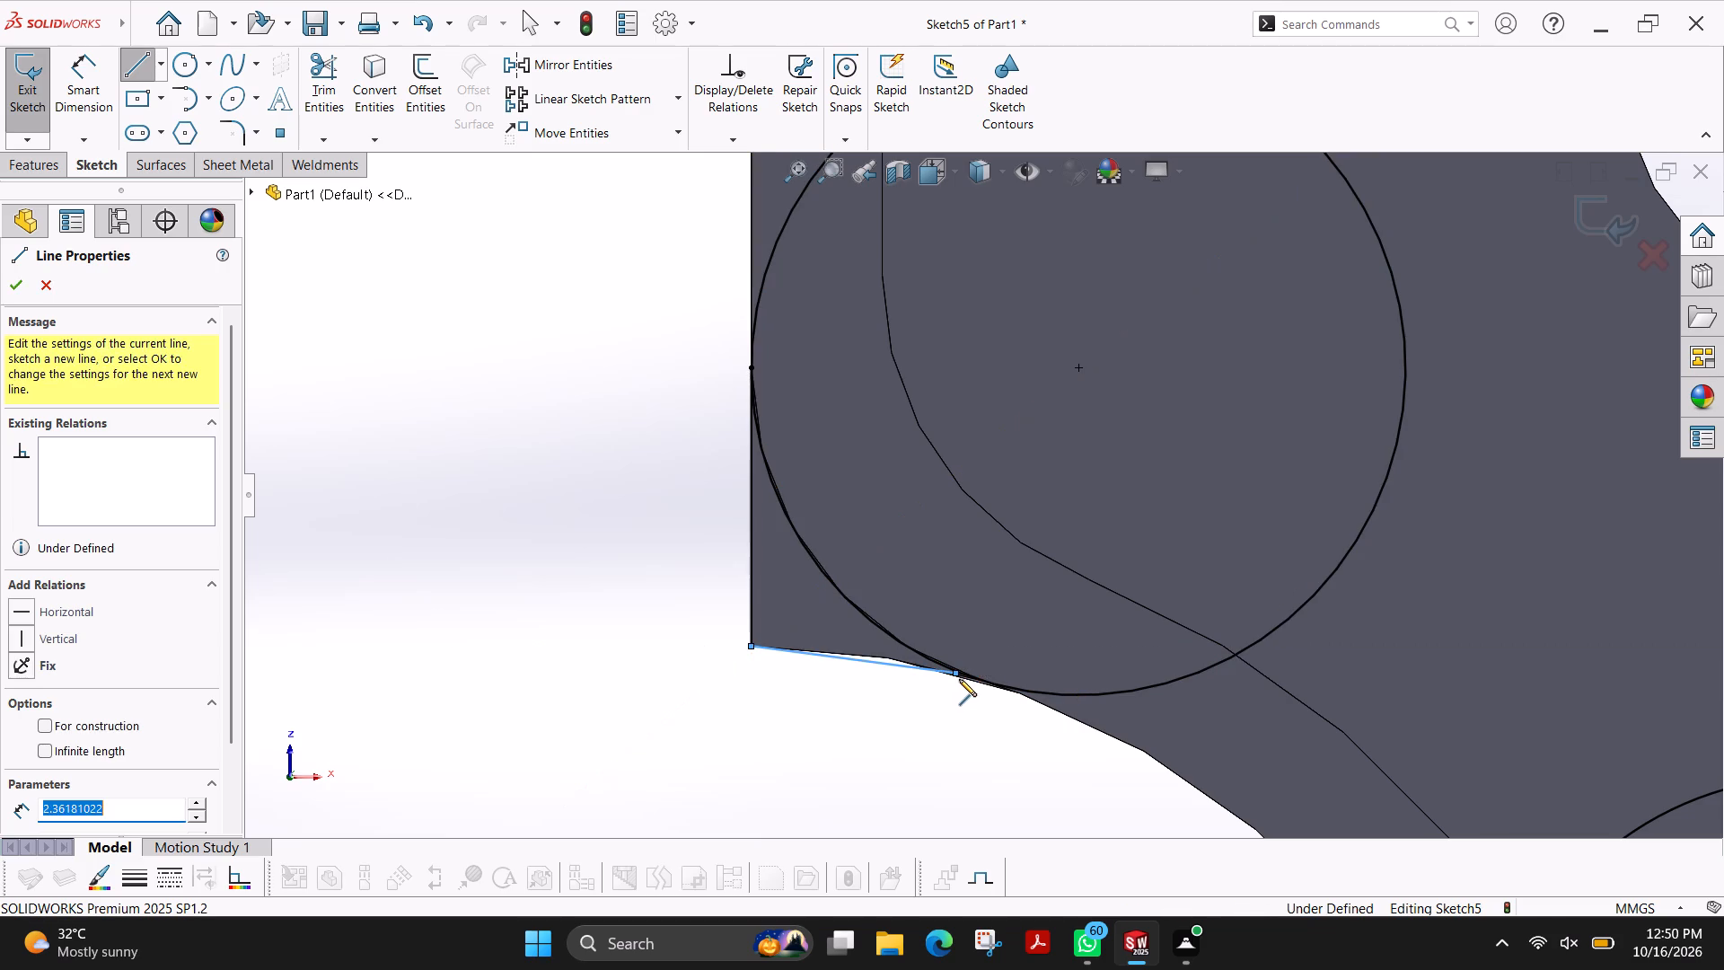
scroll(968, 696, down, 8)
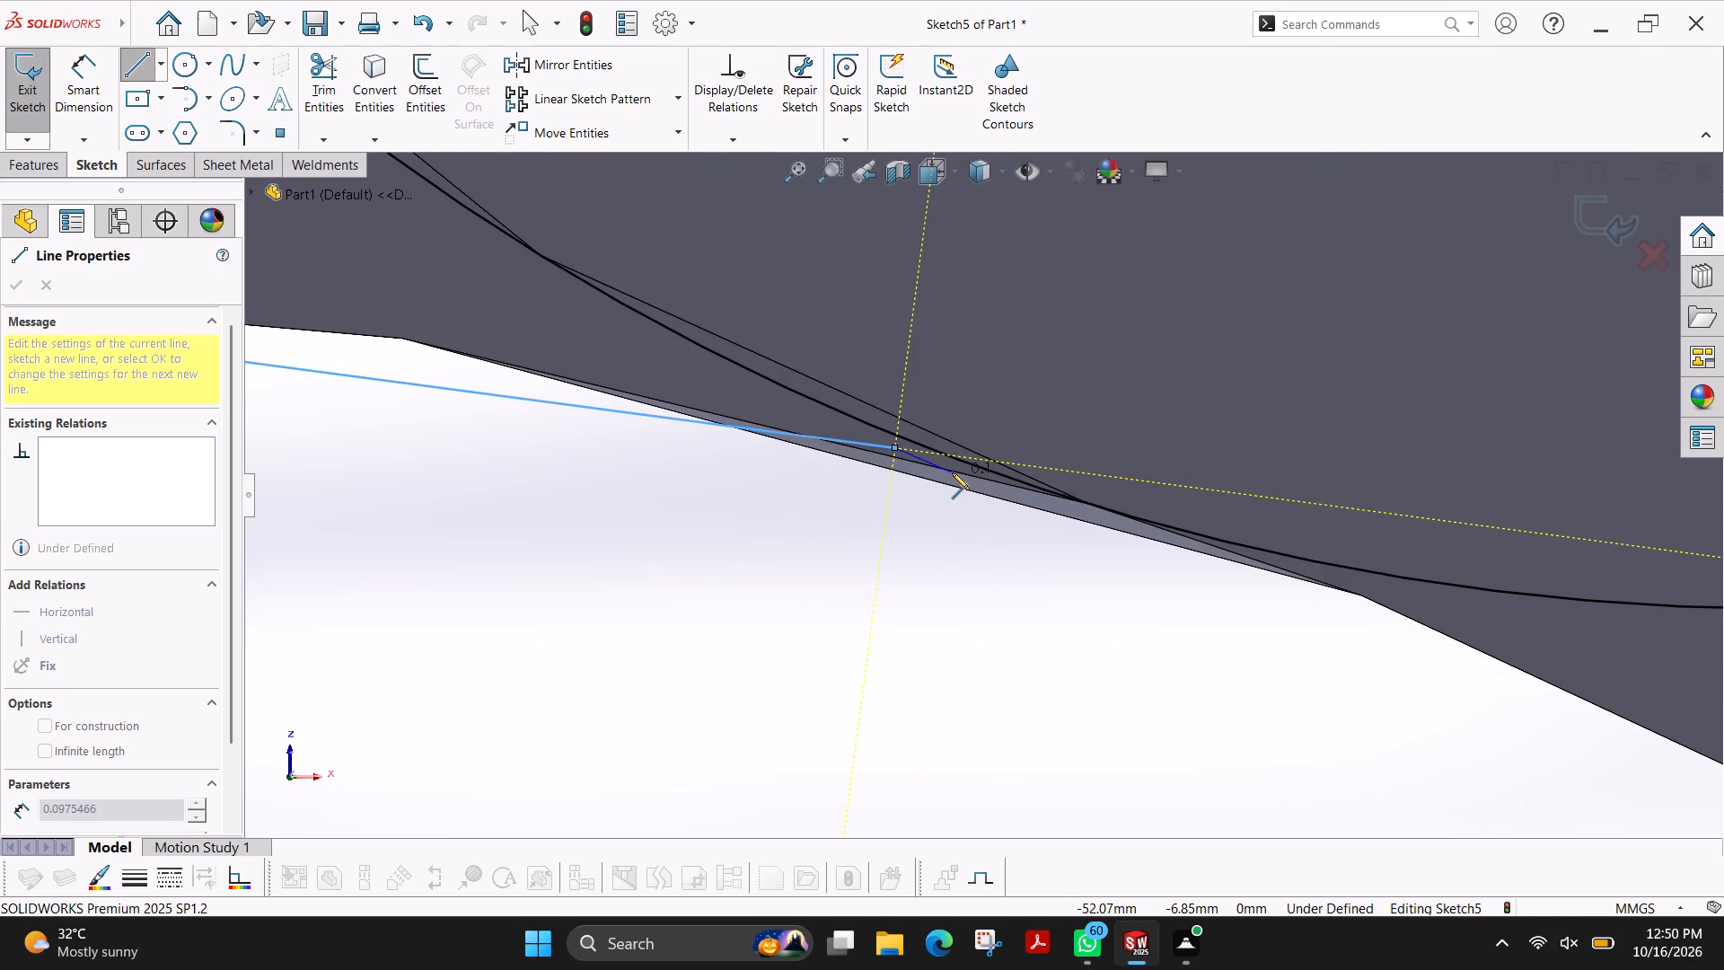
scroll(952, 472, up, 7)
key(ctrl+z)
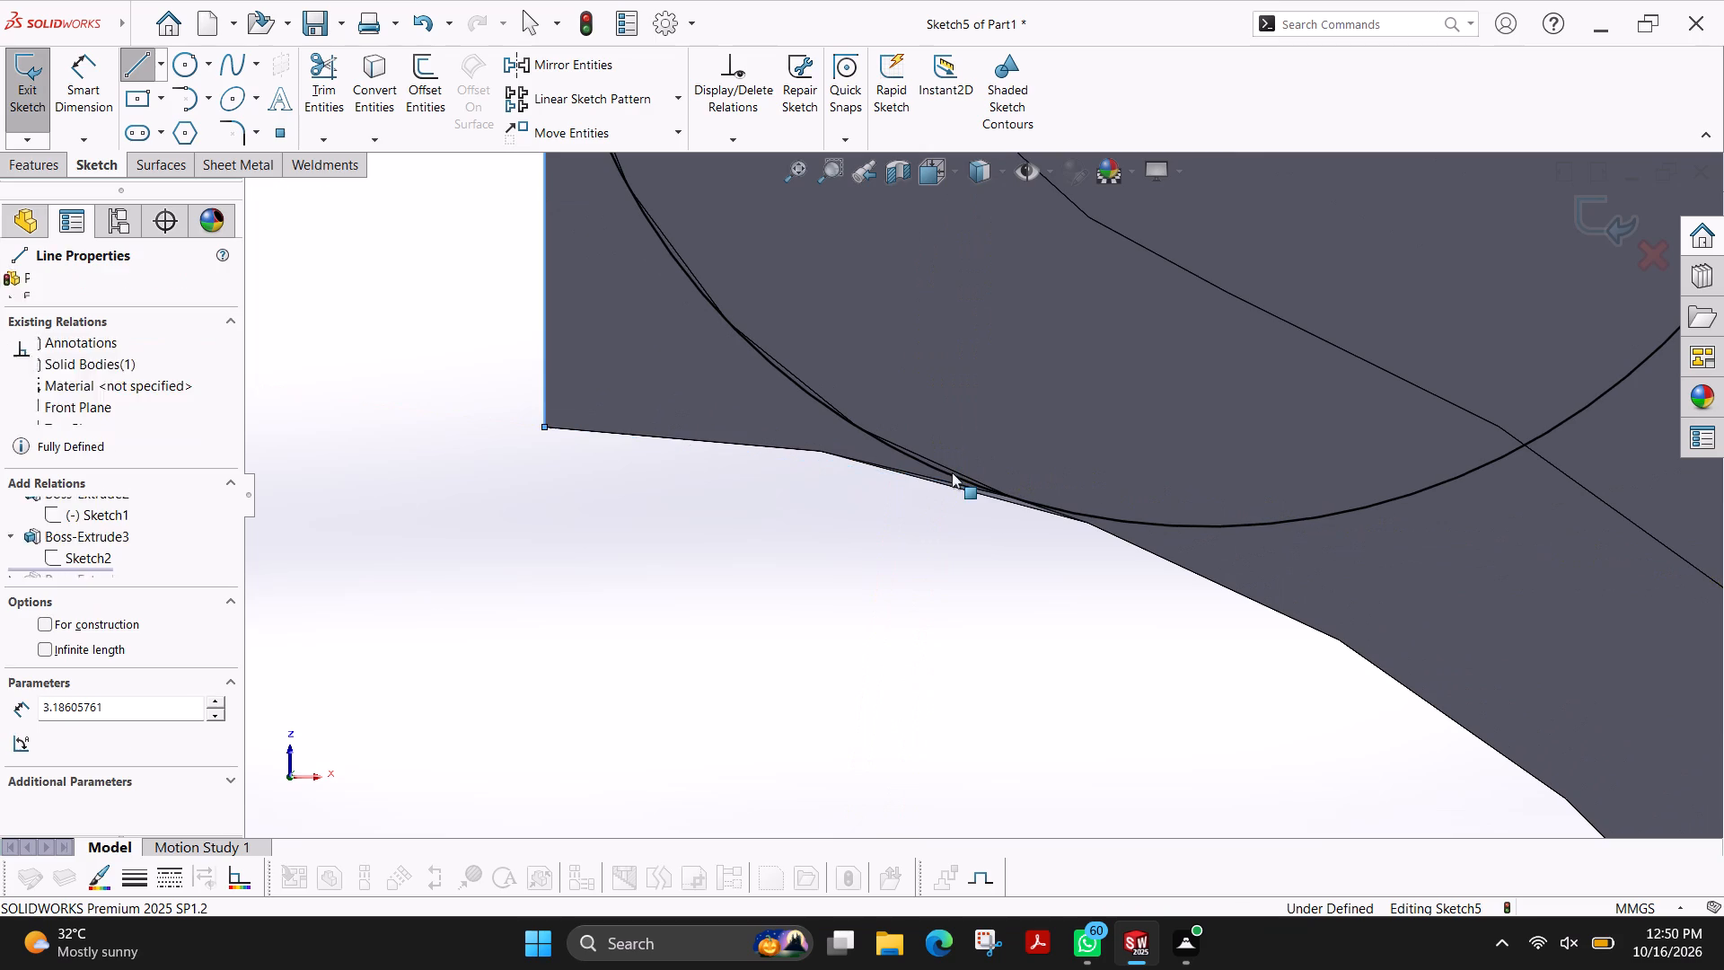
Sketch a line about 2.8 mm long from the left-end lower notch corner to the circle where it meets the notch edge.
click(132, 75)
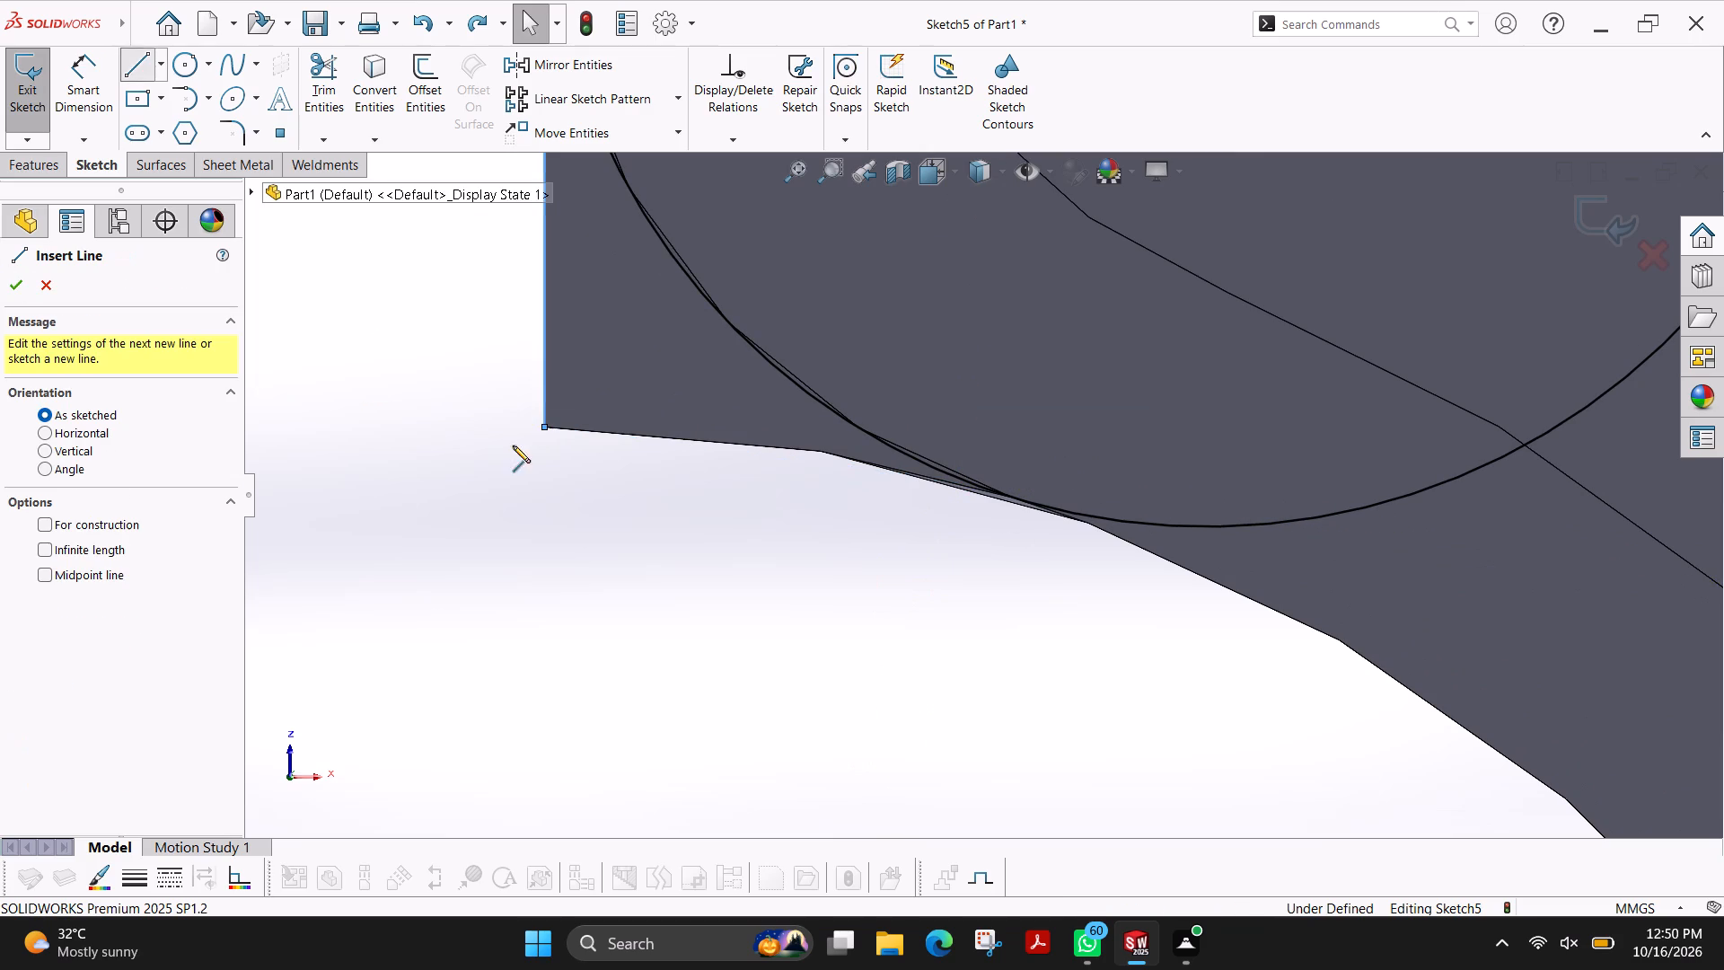
click(543, 427)
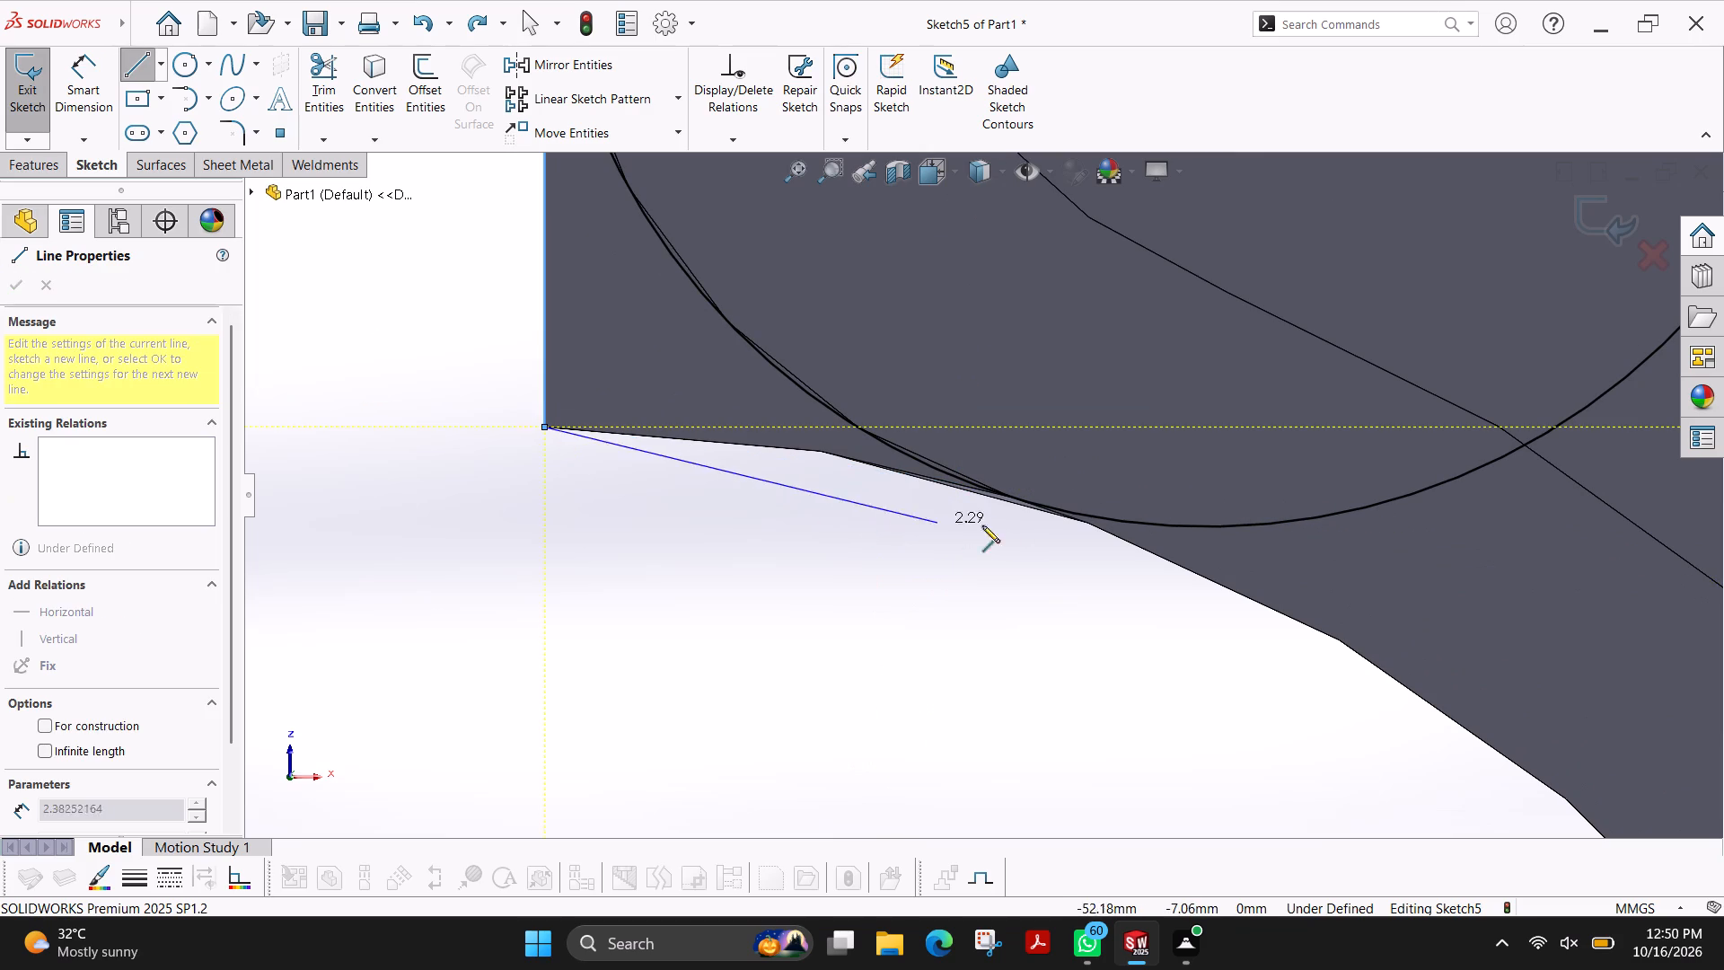
click(1036, 506)
key(Escape)
scroll(880, 474, up, 9)
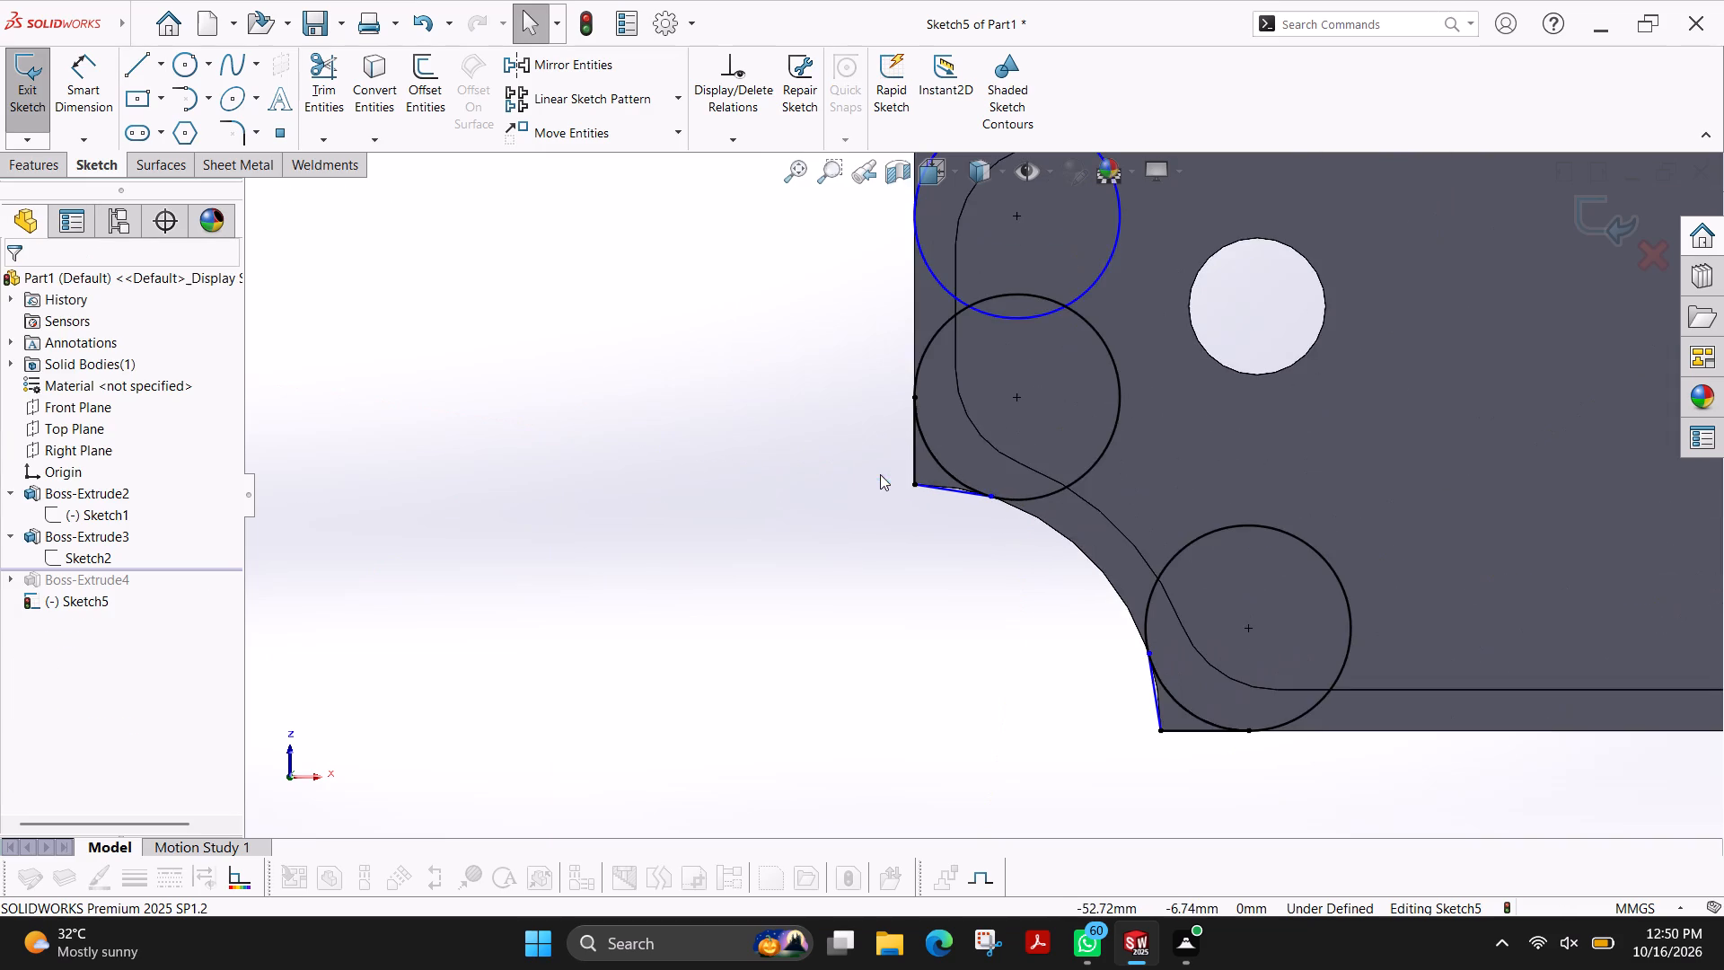
Sketch lines from the left-end upper circle's leftmost point about 3.19 mm up to the notch corner, and from there to the circle's notch side.
scroll(966, 389, up, 2)
scroll(998, 295, down, 4)
scroll(998, 295, up, 4)
scroll(998, 295, down, 4)
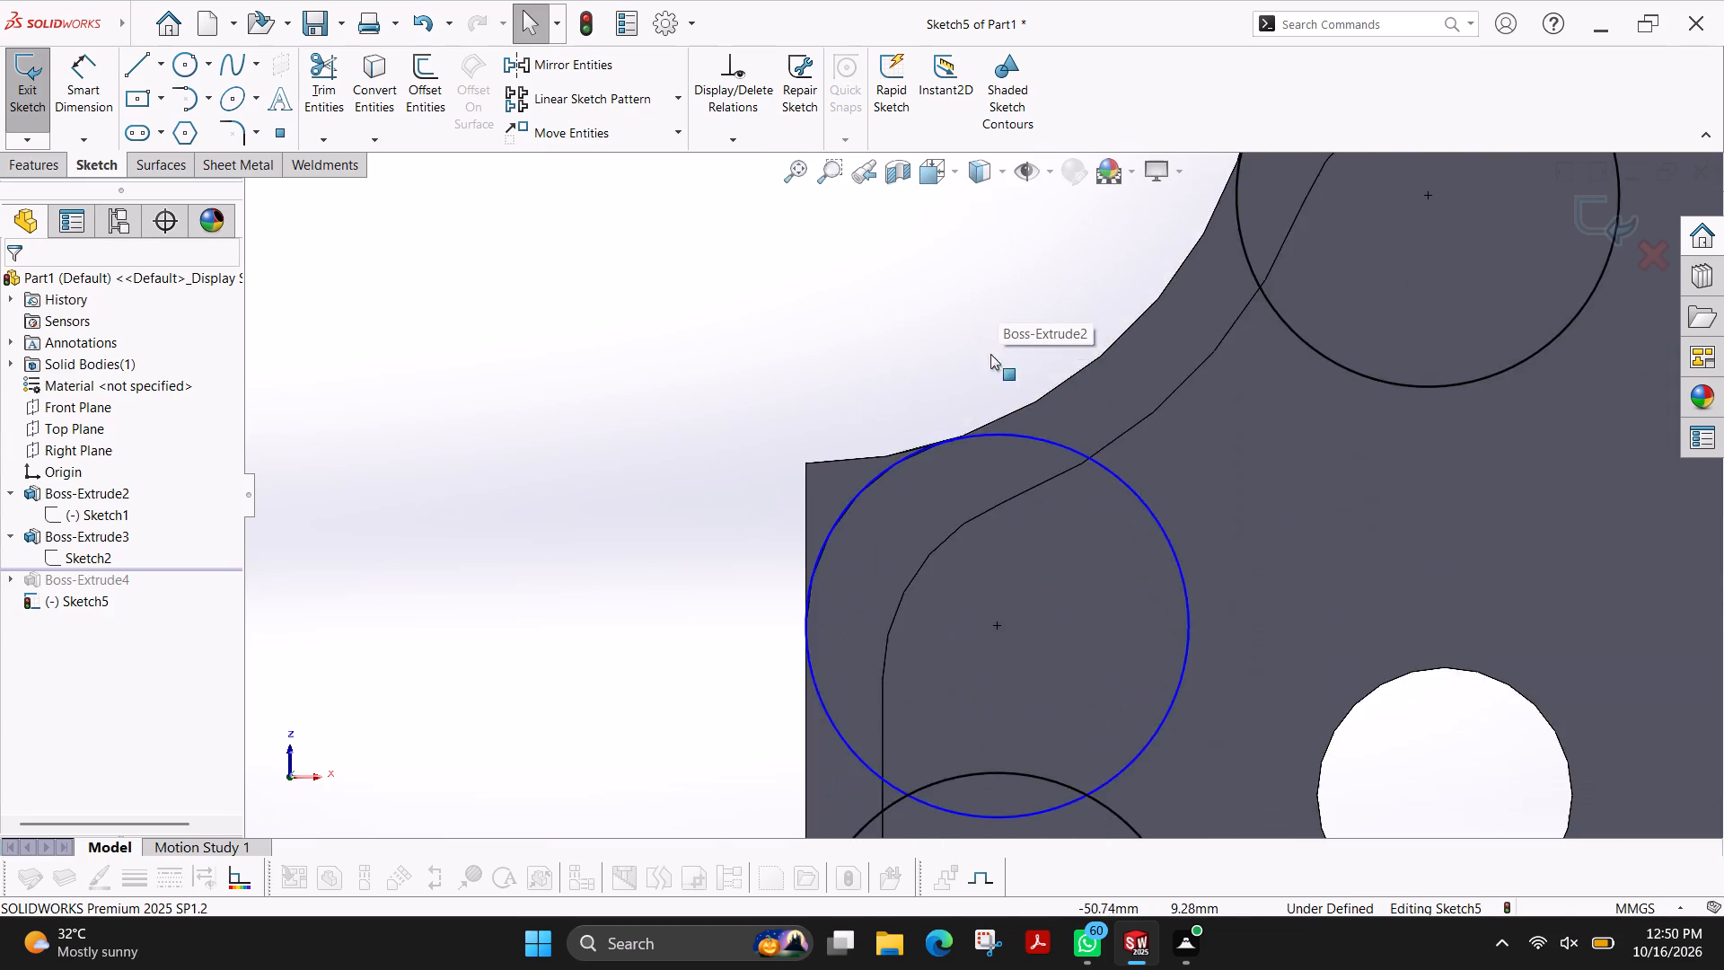
scroll(963, 414, down, 3)
click(142, 68)
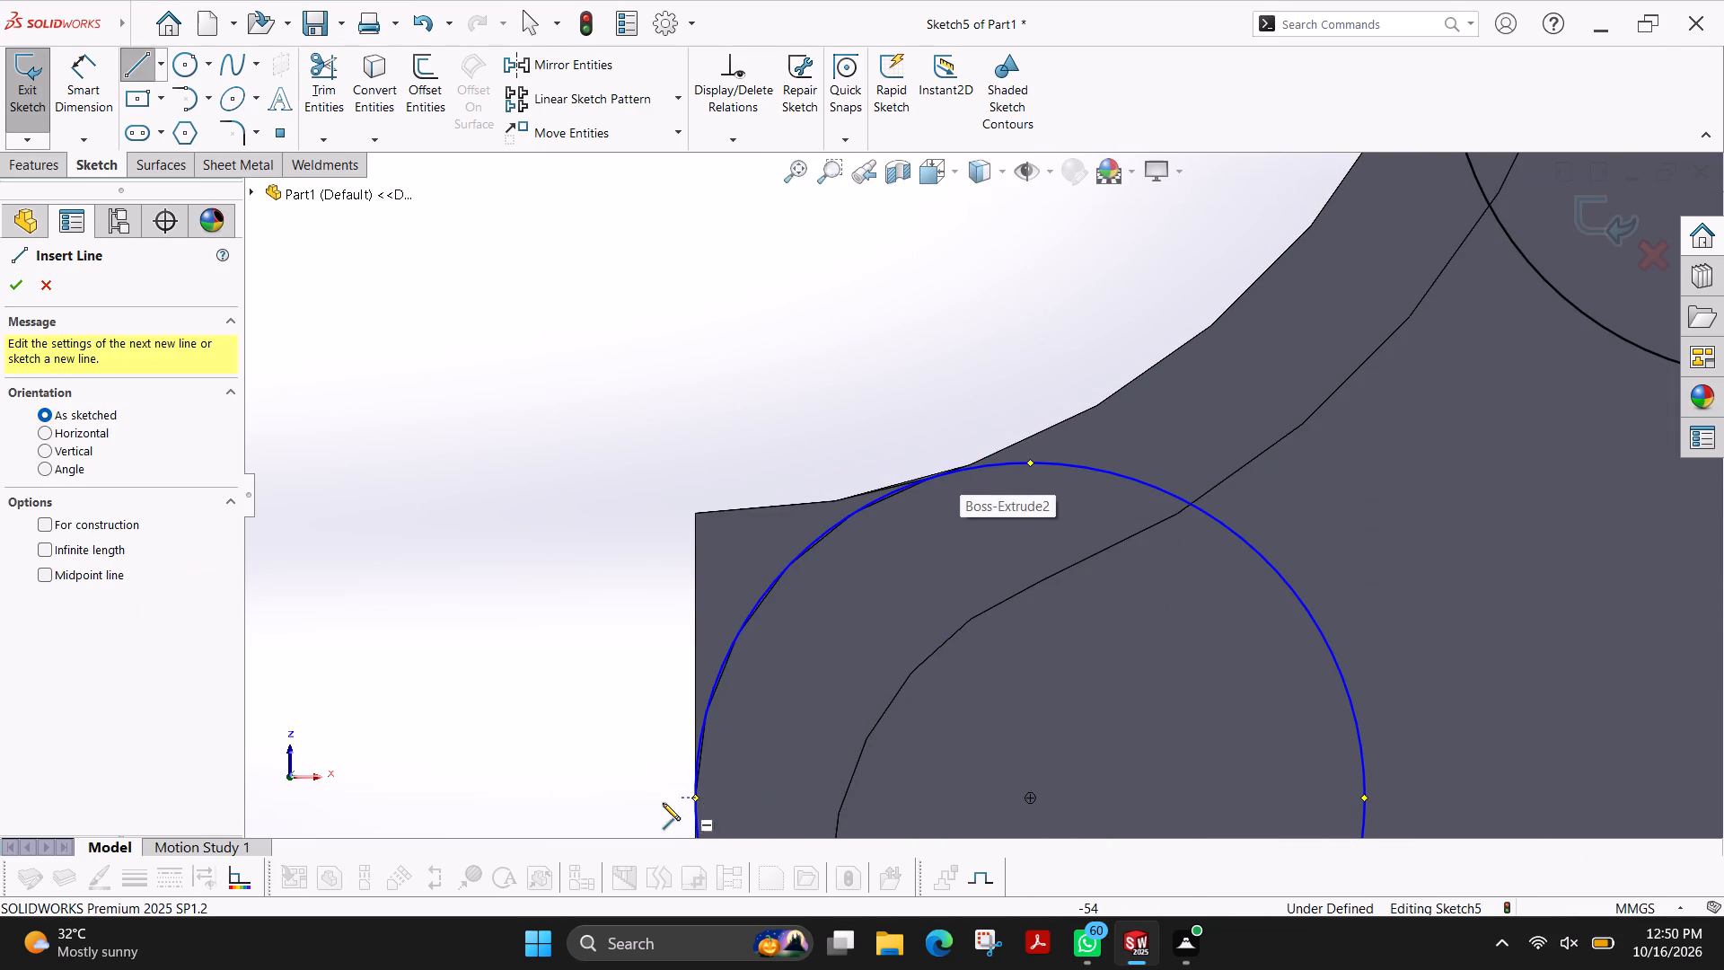
click(694, 798)
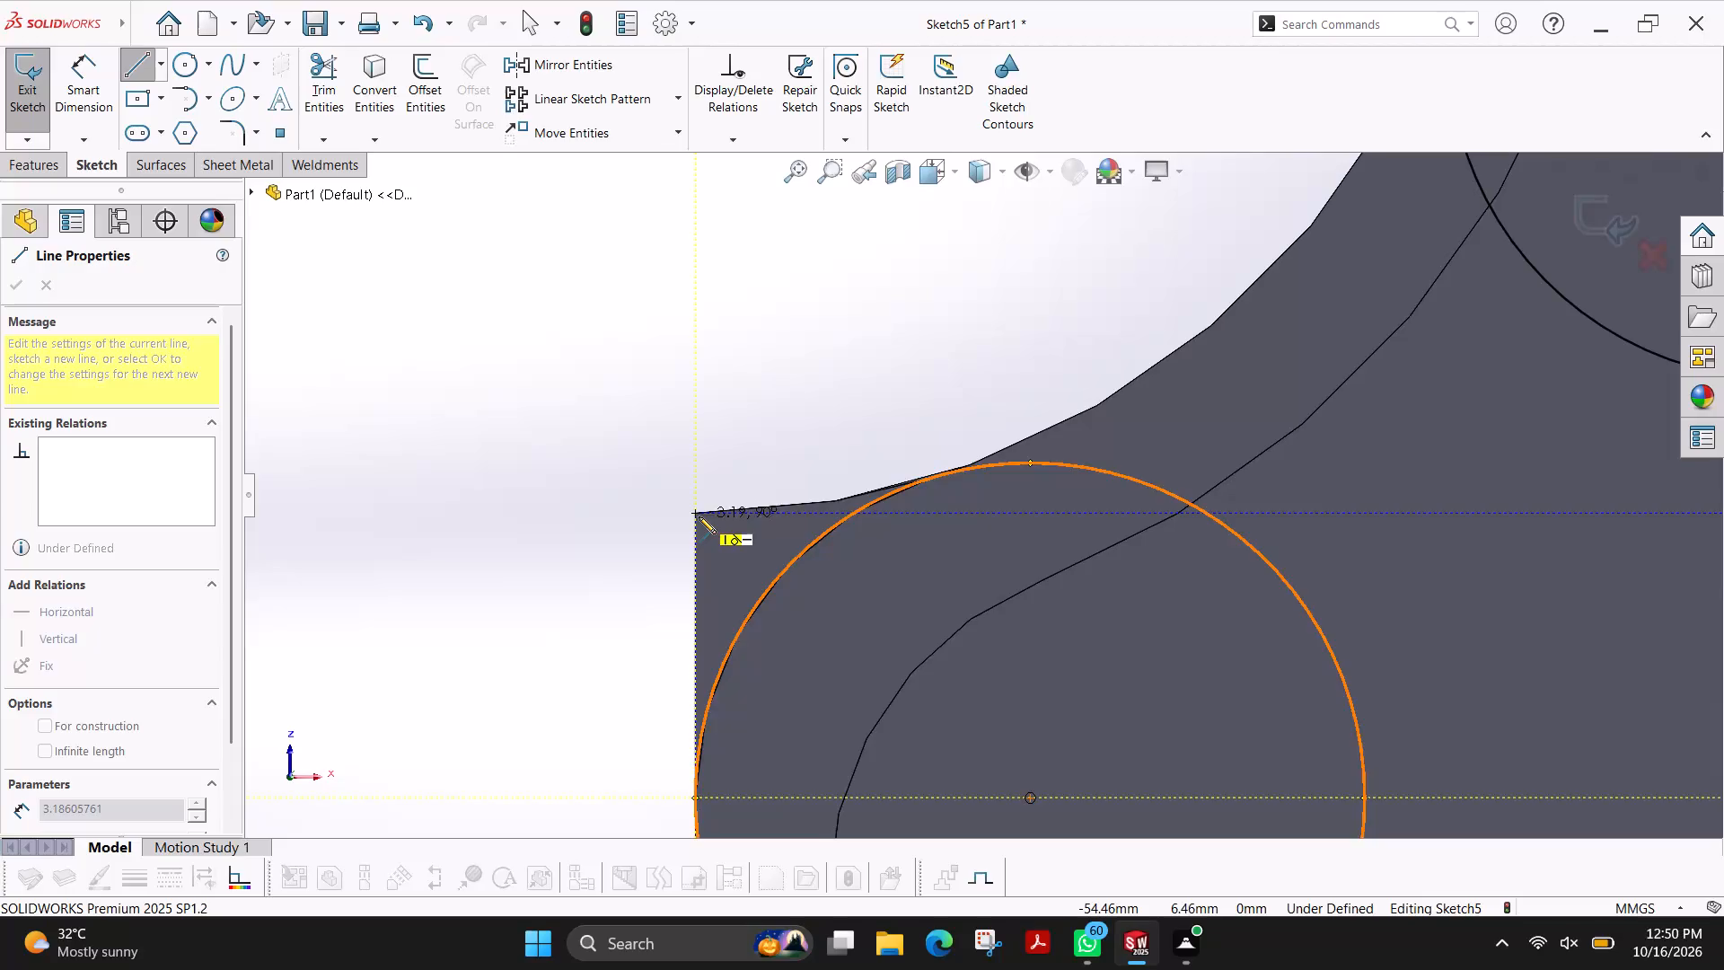
click(697, 512)
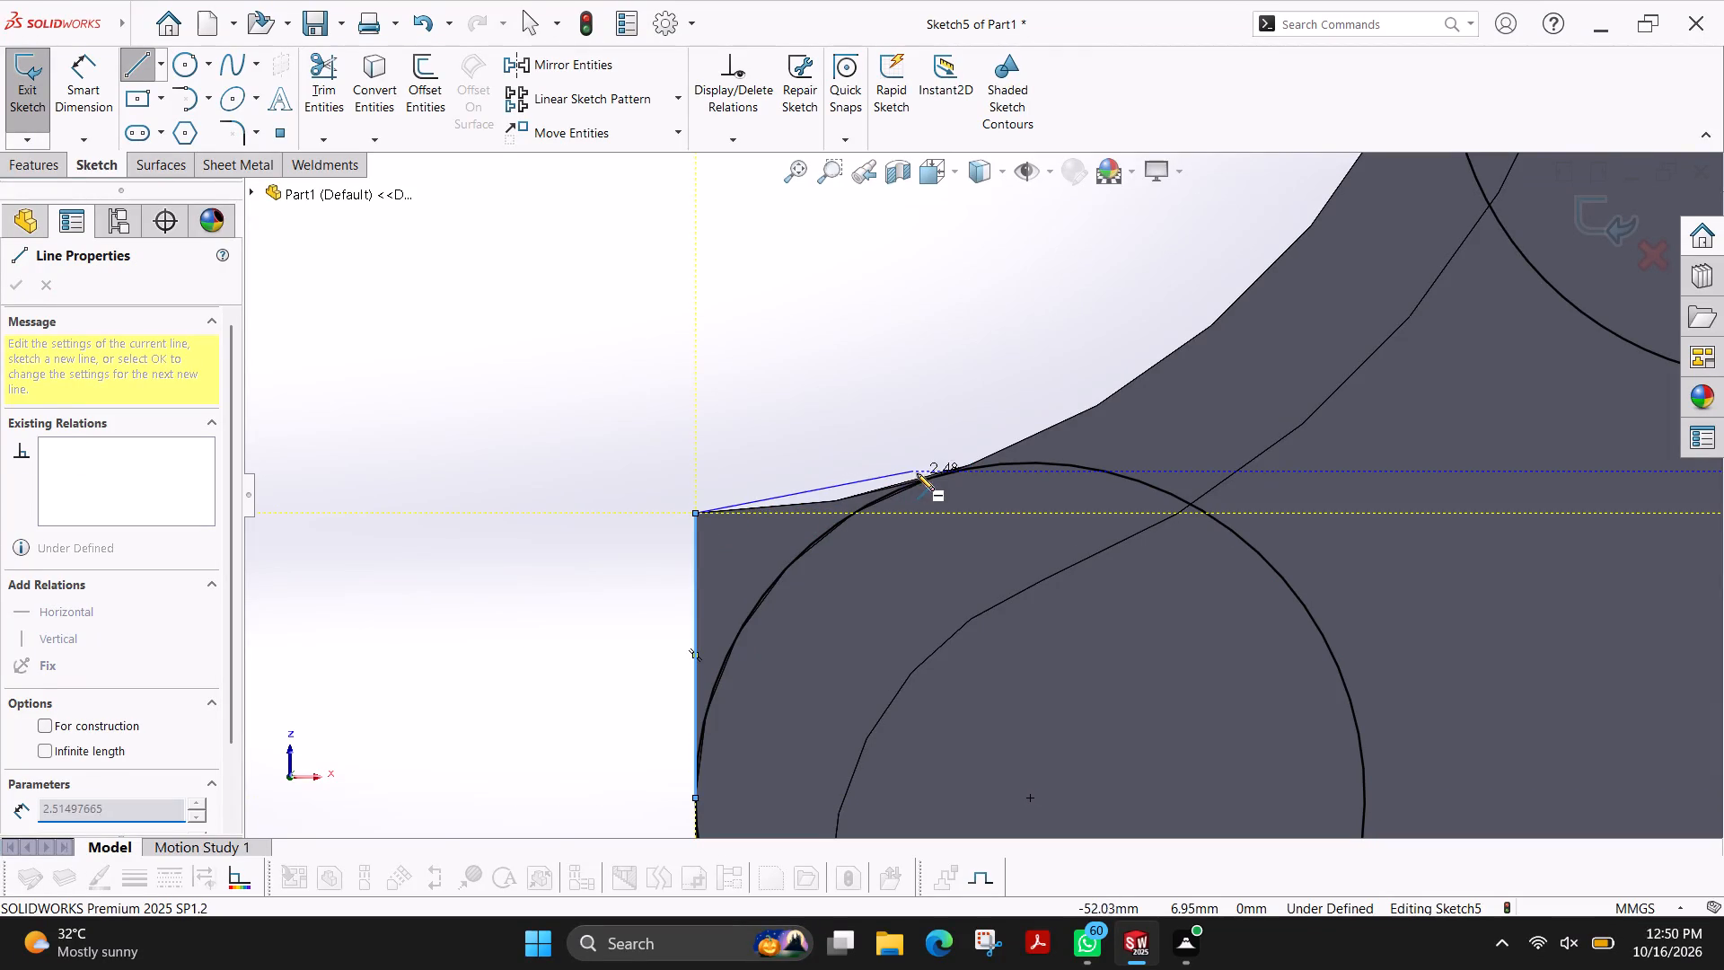
click(931, 476)
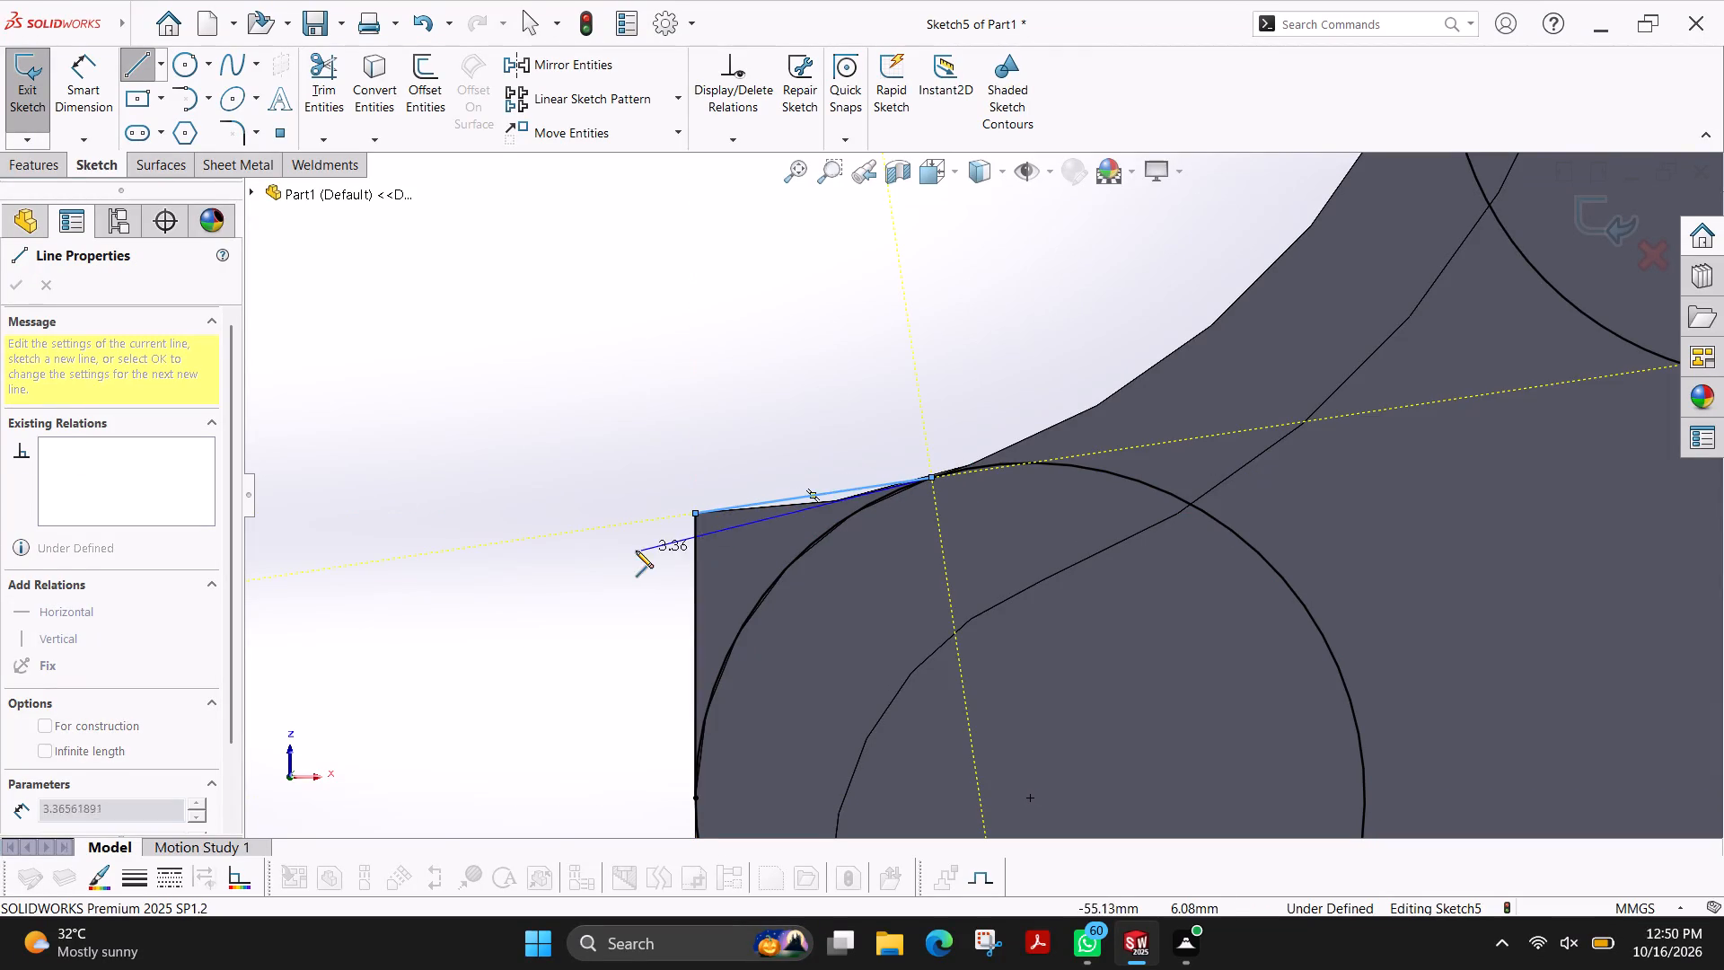
key(Escape)
Trim the four circles at the plate's left end, keeping only the arcs that round off each corner.
scroll(567, 499, up, 4)
scroll(1092, 348, up, 3)
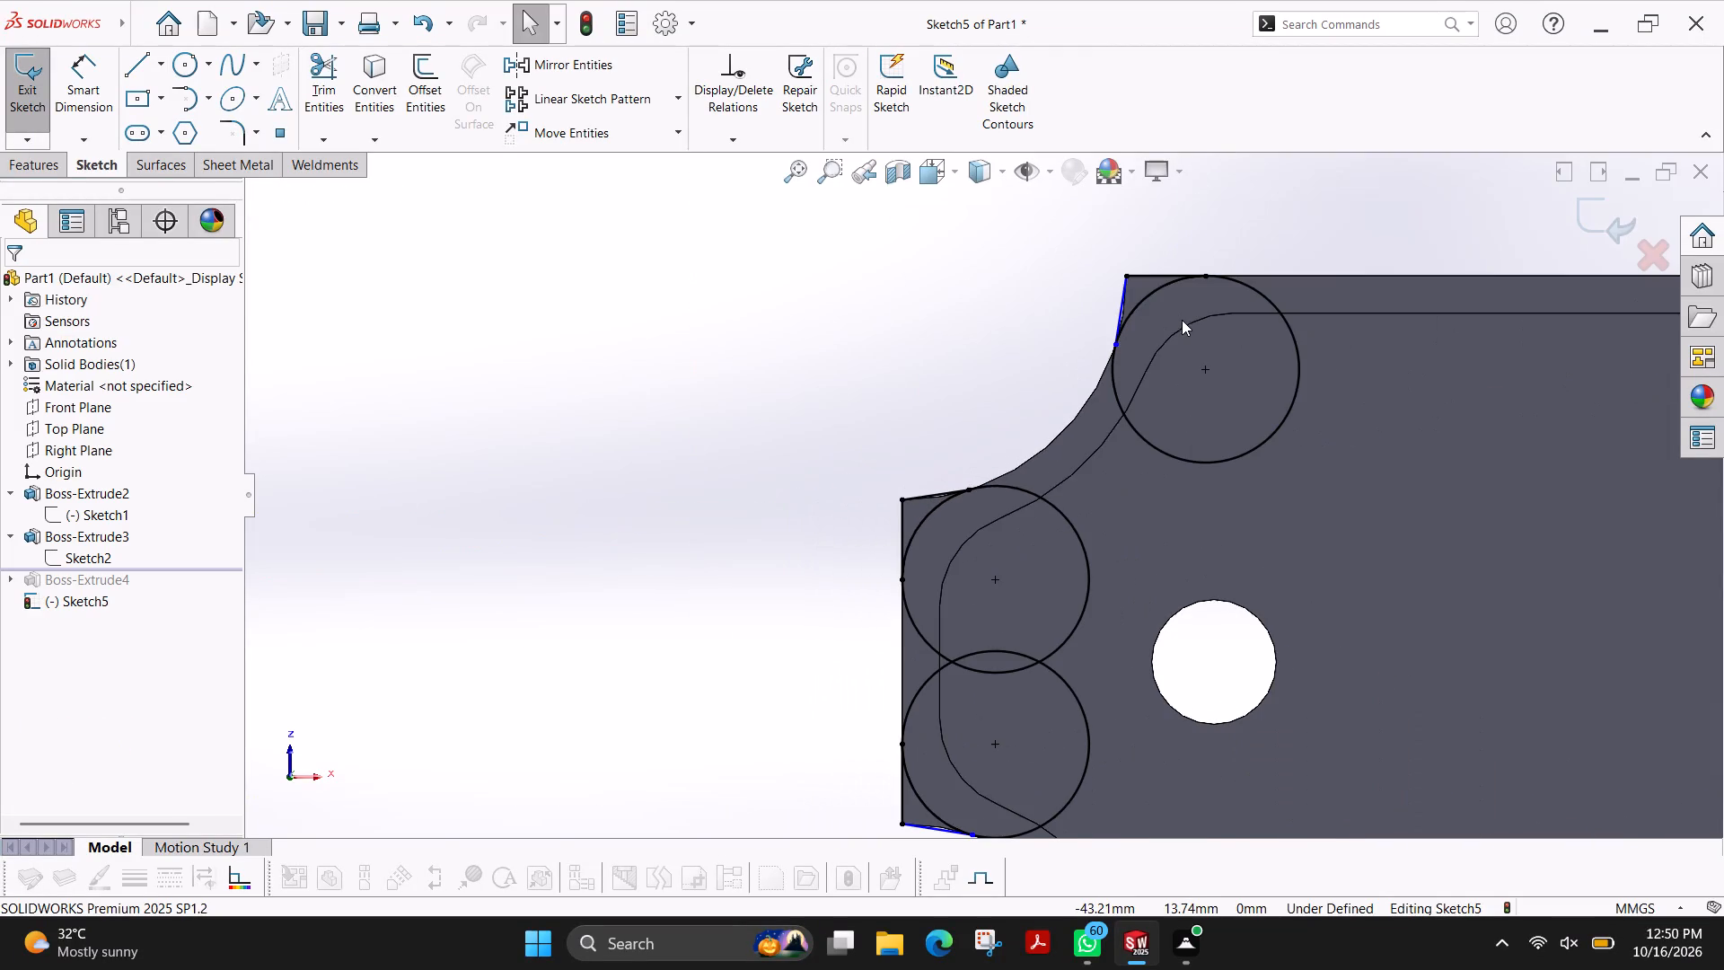
scroll(1179, 320, up, 3)
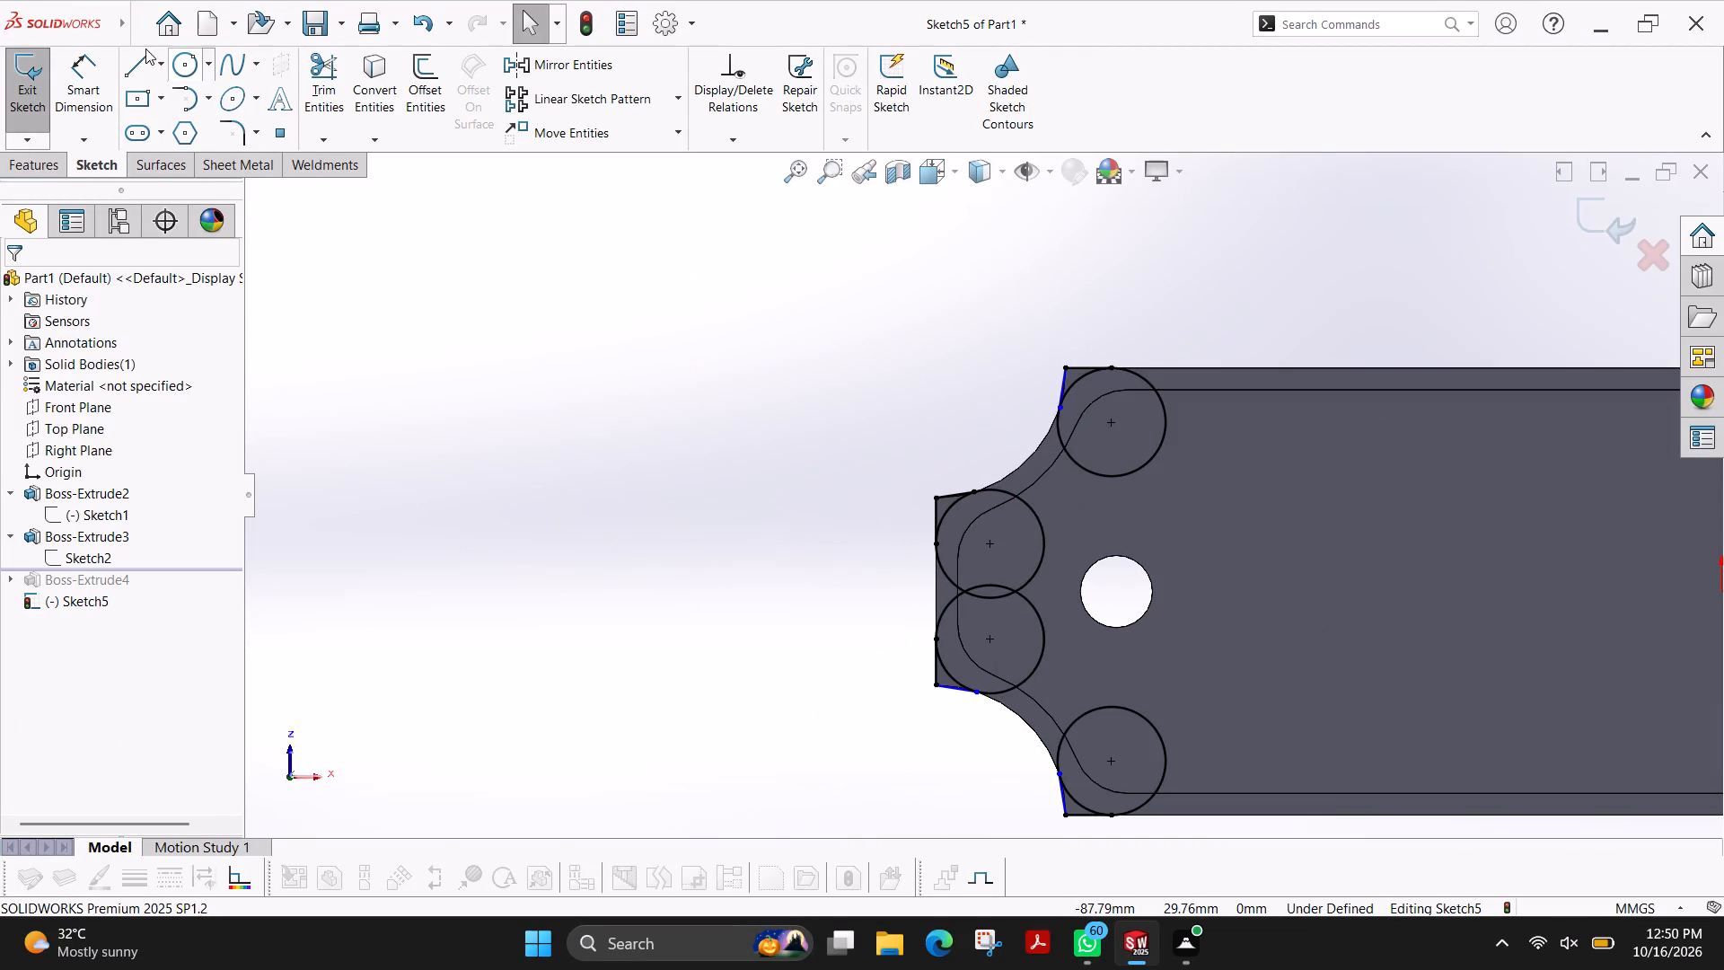
click(346, 97)
scroll(1146, 429, down, 3)
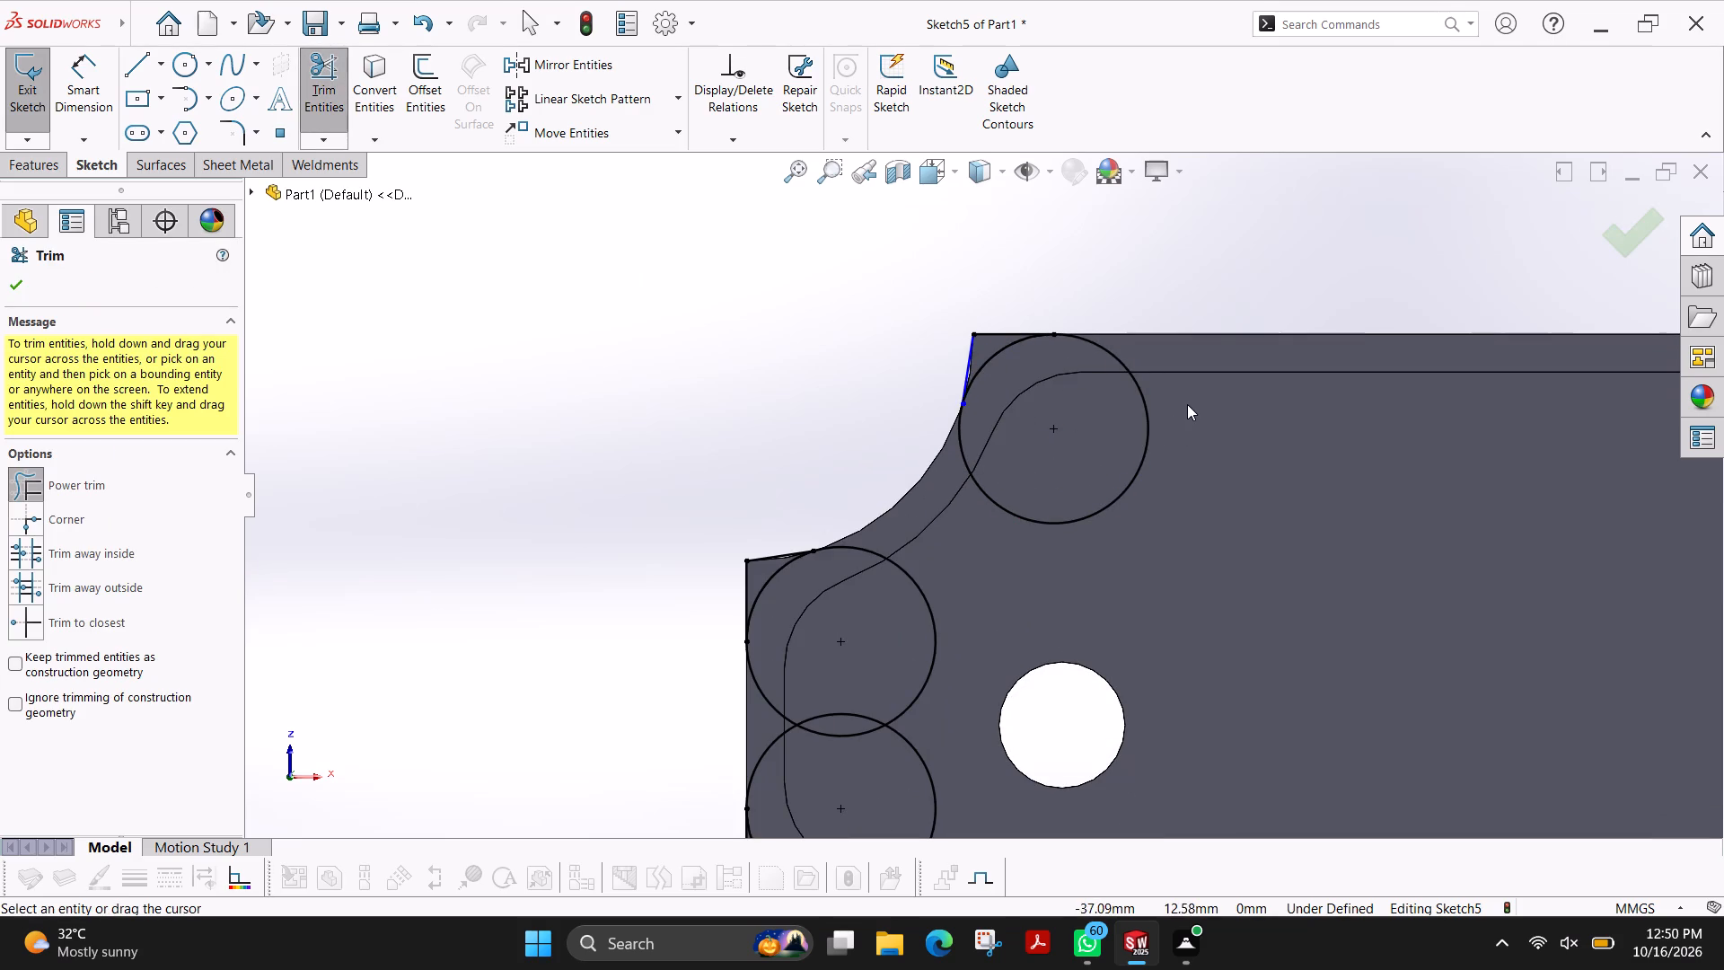
drag(1207, 388, 1107, 414)
drag(996, 523, 922, 630)
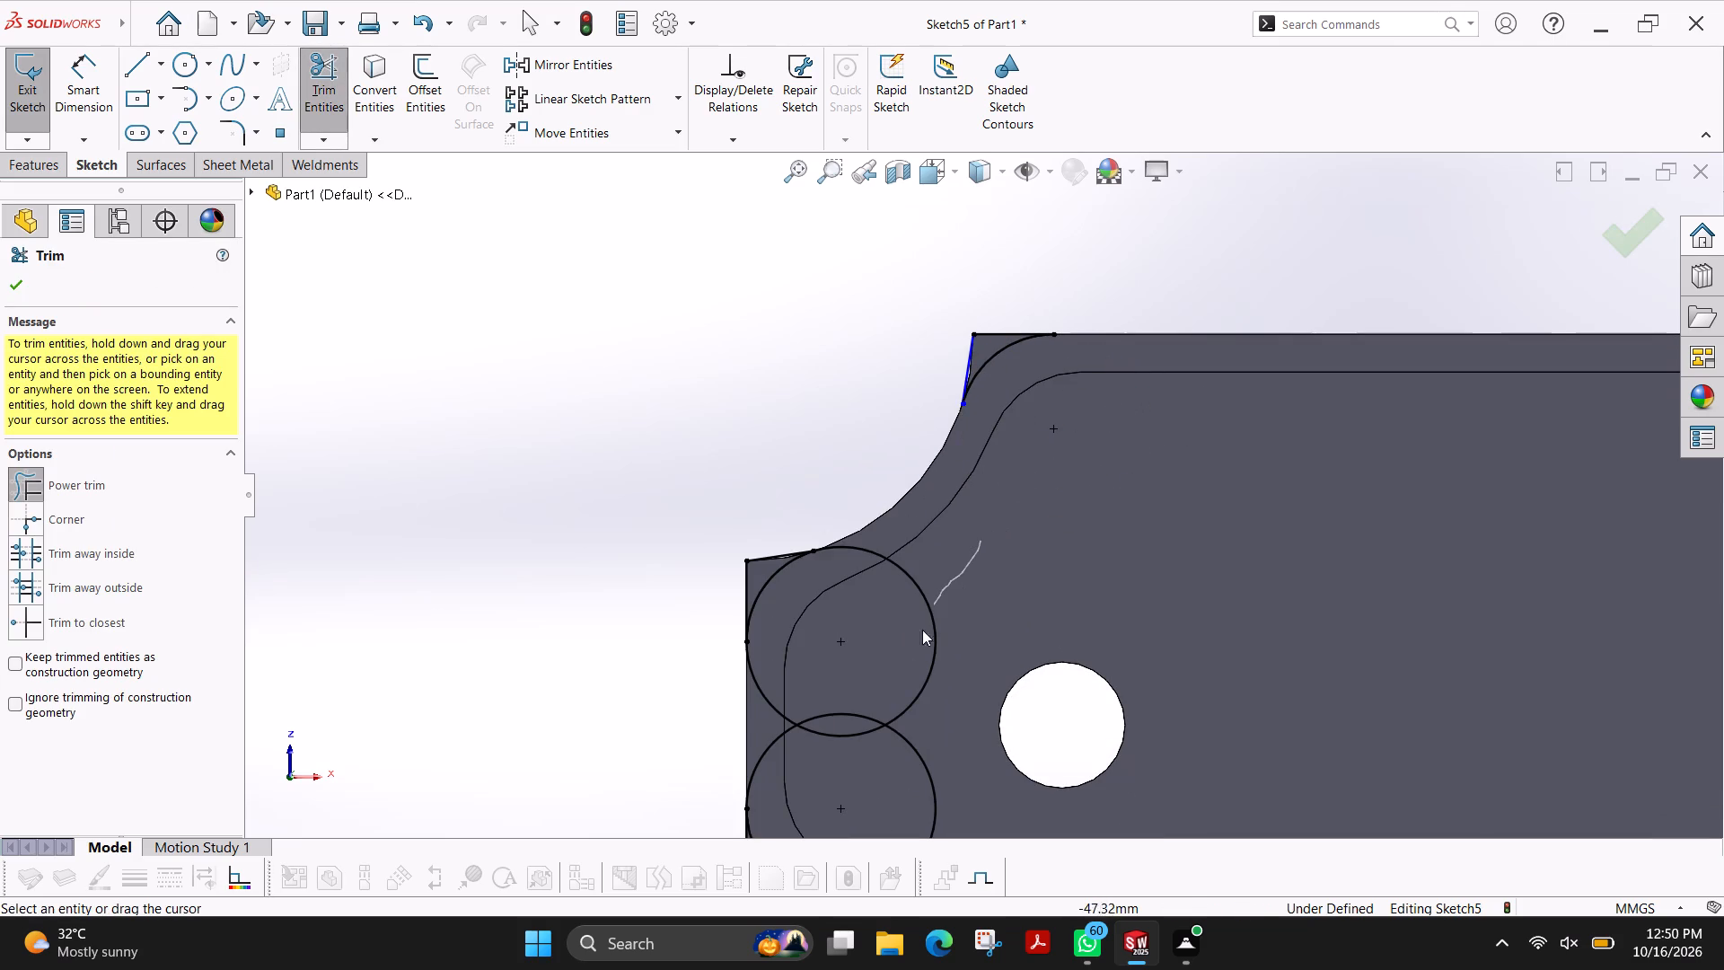
drag(922, 630, 877, 788)
drag(879, 788, 897, 710)
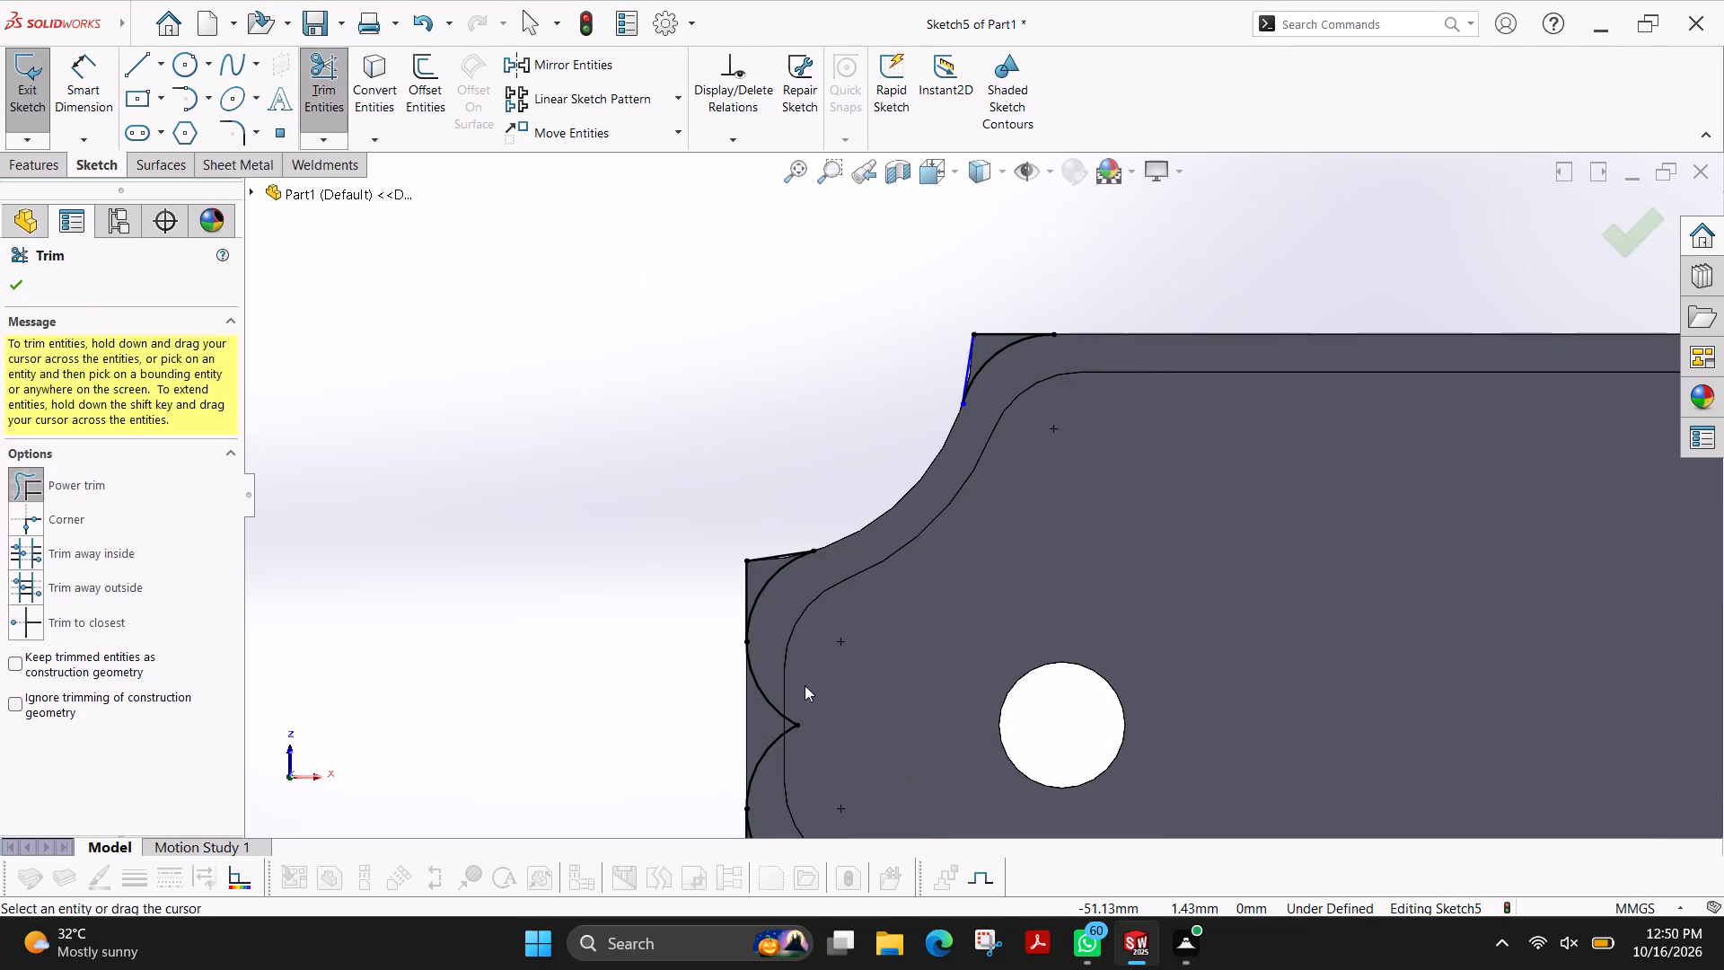
drag(781, 672, 789, 767)
scroll(936, 769, up, 2)
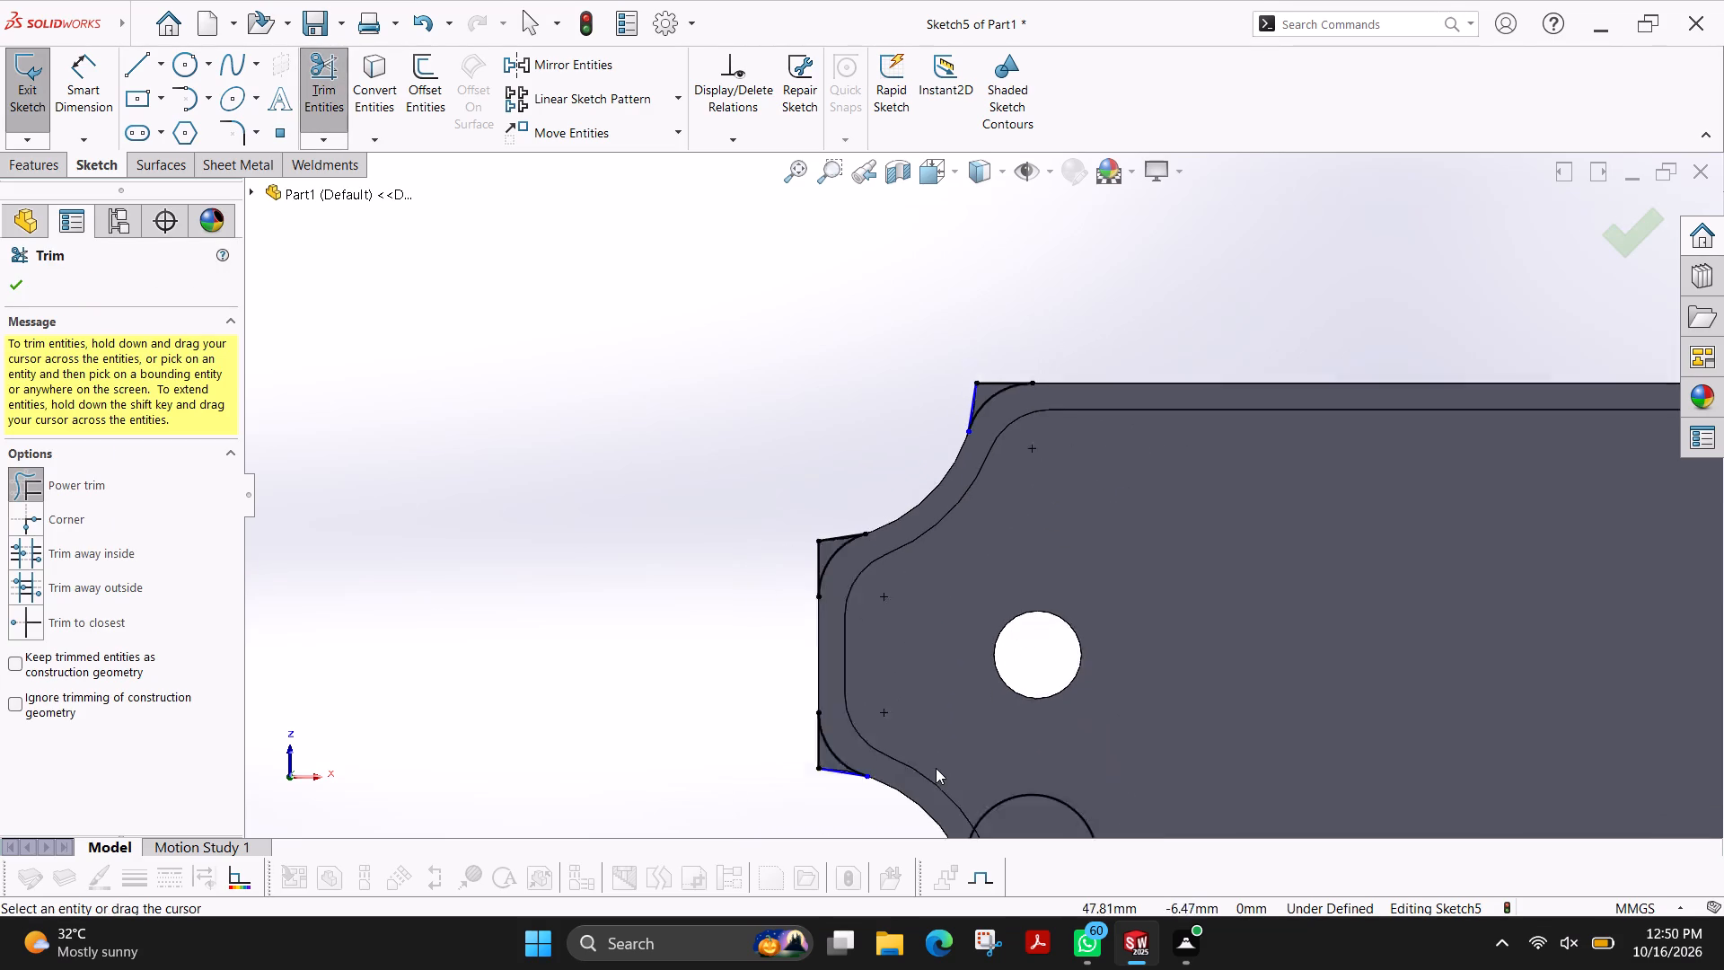
scroll(936, 768, up, 1)
scroll(923, 658, down, 1)
scroll(1016, 730, up, 3)
scroll(1084, 675, down, 2)
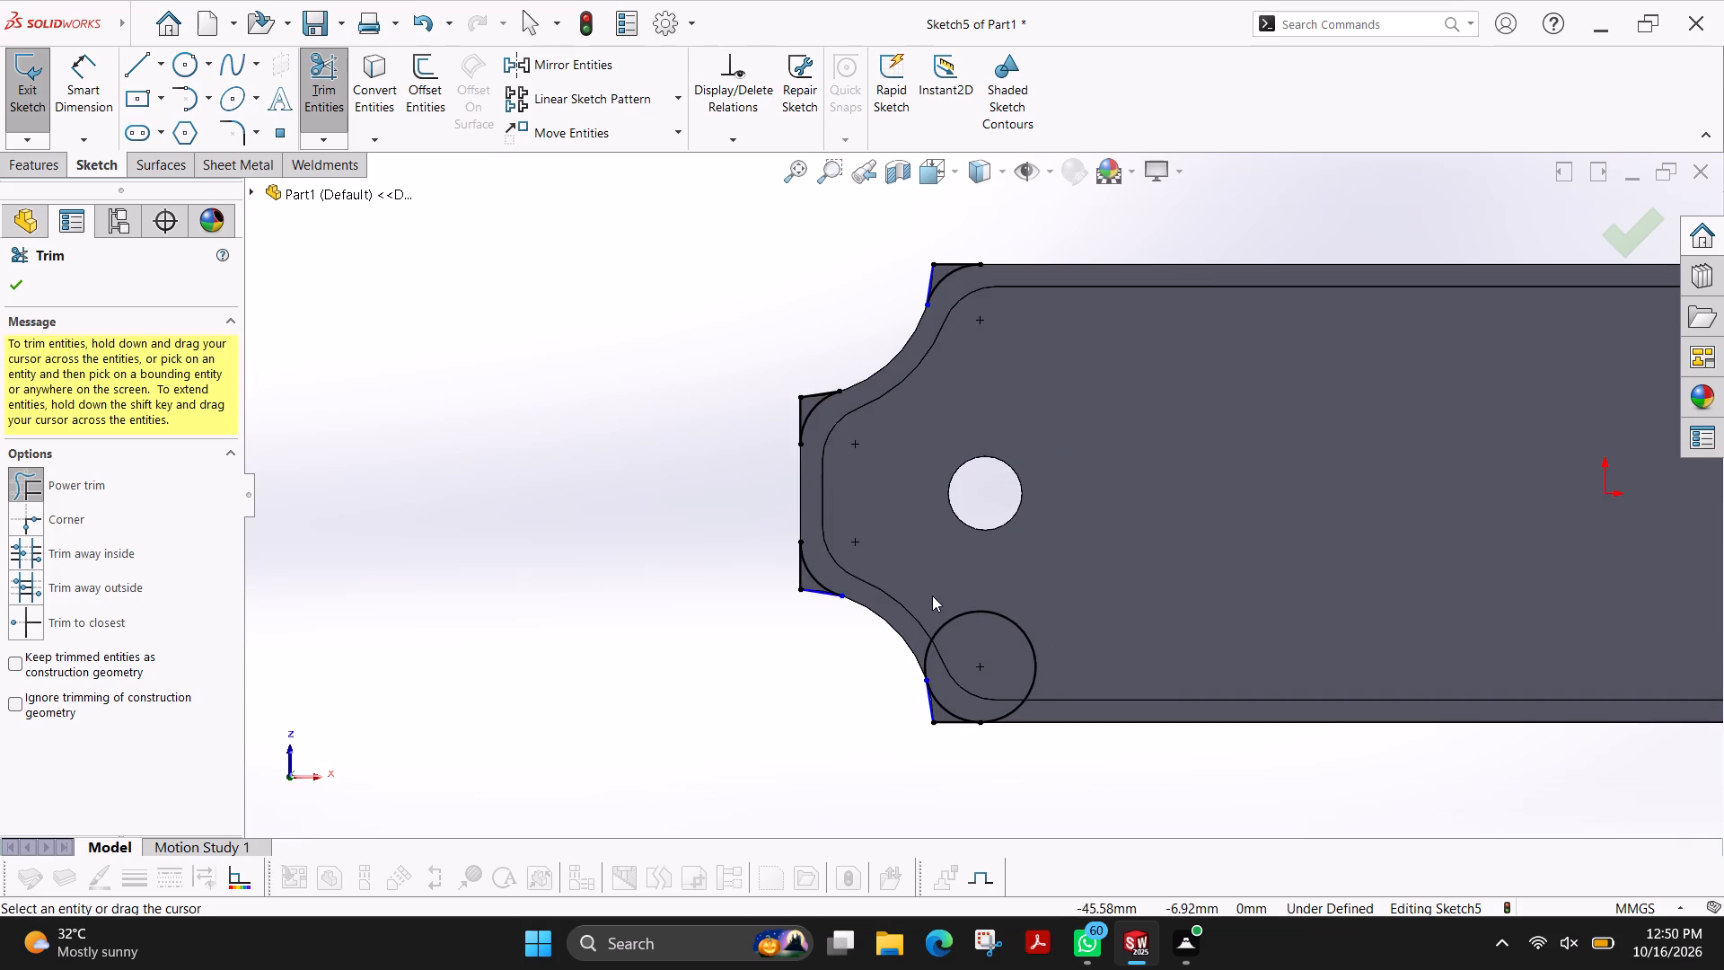
drag(932, 595, 1019, 670)
Trim the four circles at the plate's right end, keeping only the arcs that round off each corner.
scroll(1538, 555, up, 4)
scroll(1630, 571, down, 4)
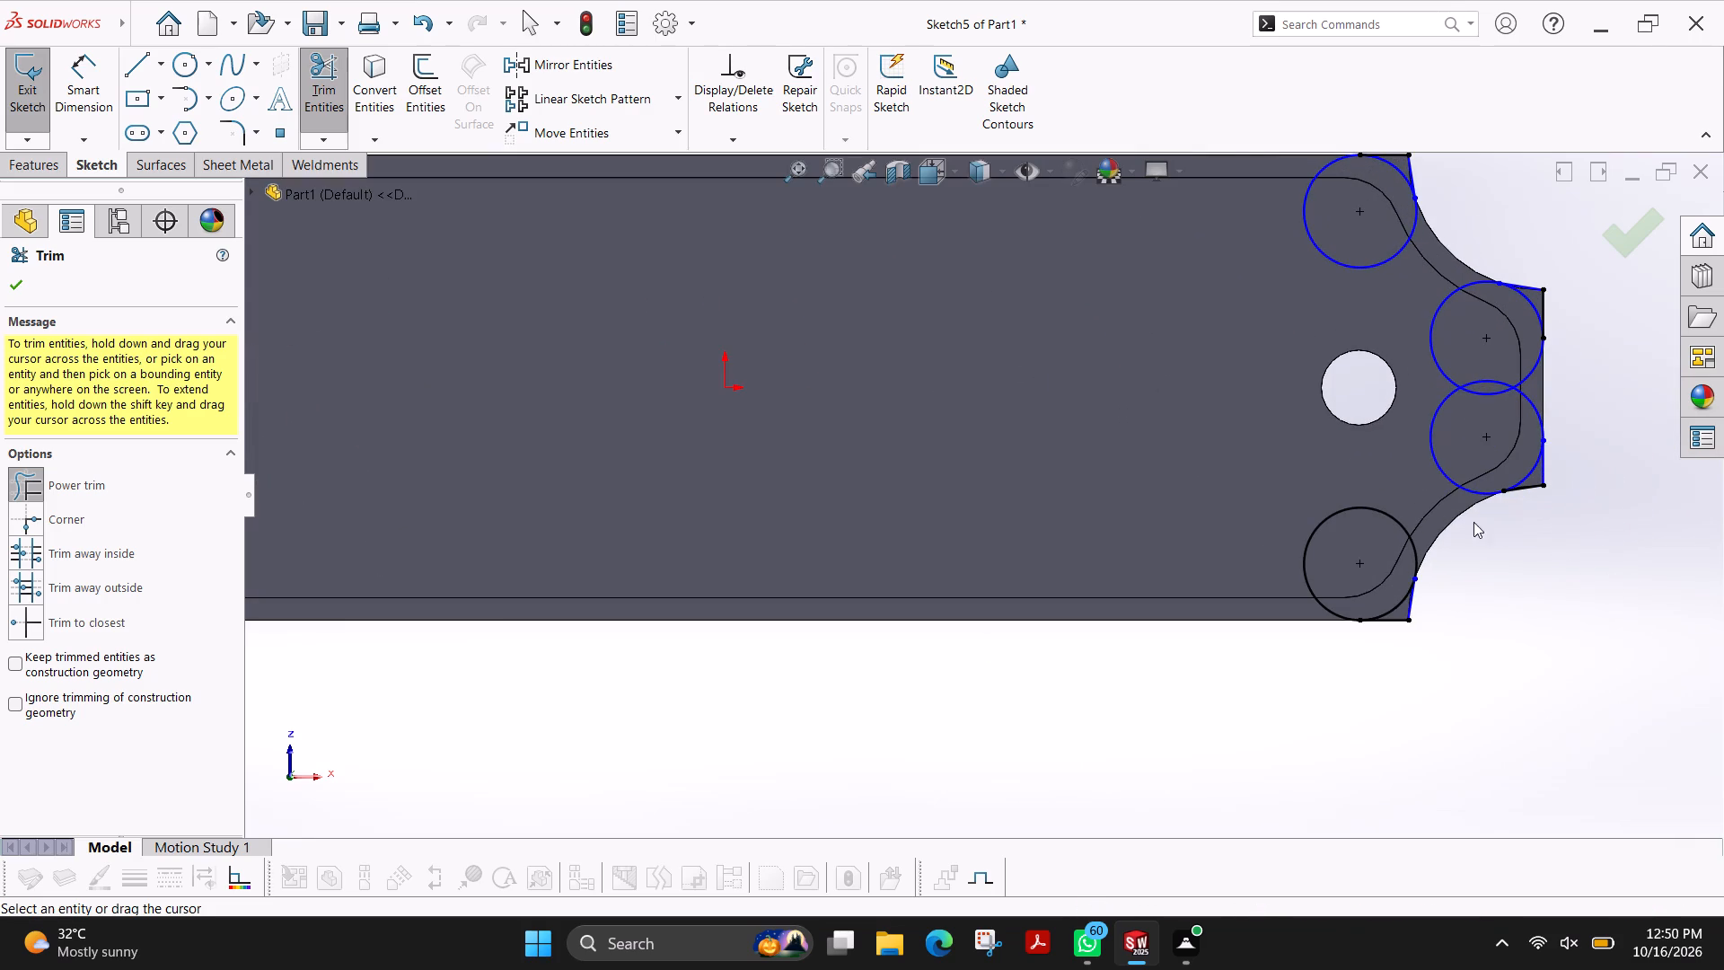
drag(1393, 476, 1307, 544)
drag(1408, 447, 1452, 430)
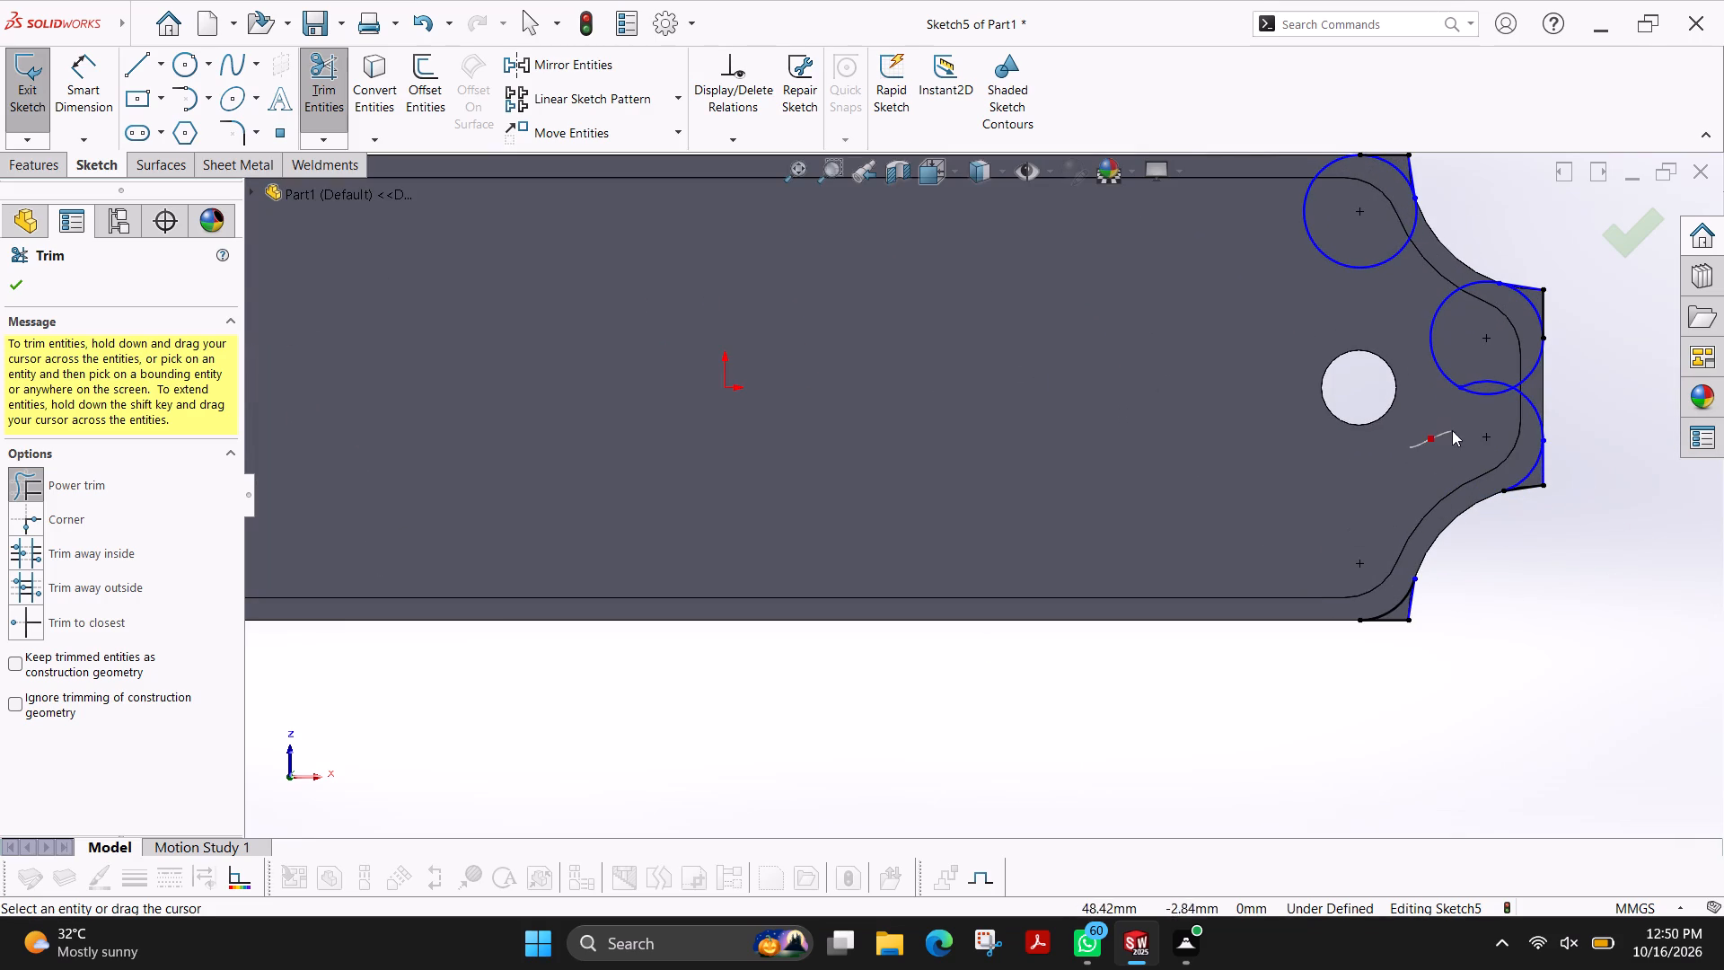
drag(1452, 430, 1327, 216)
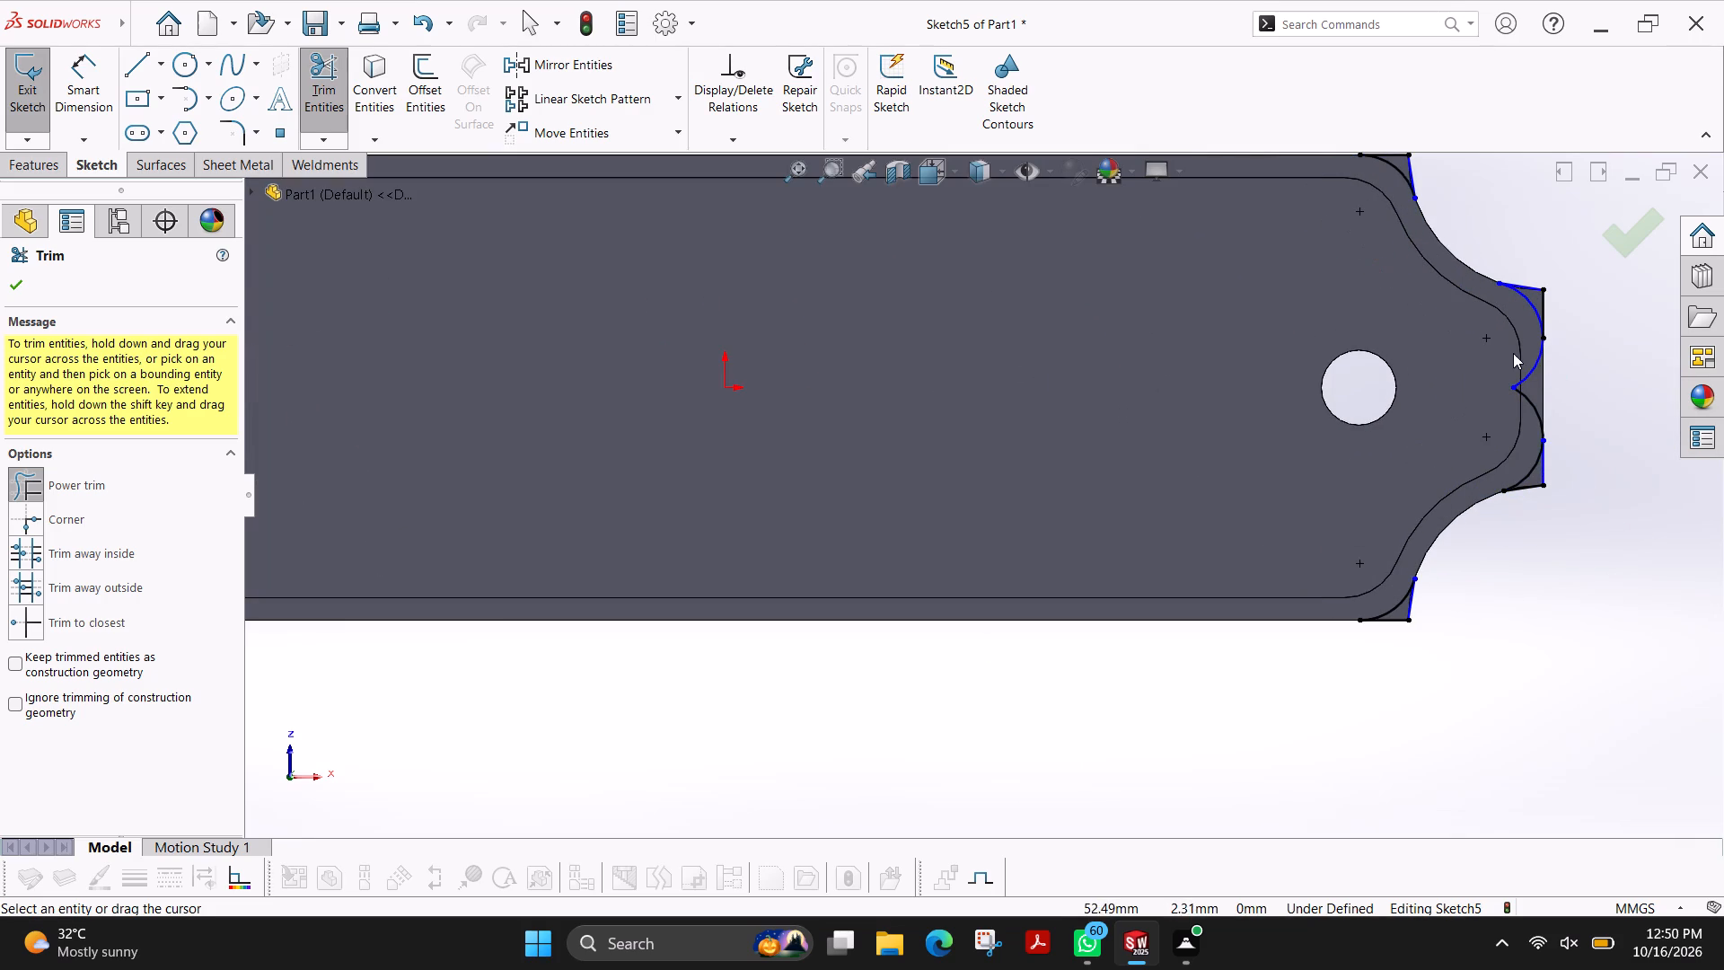
drag(1516, 362, 1523, 405)
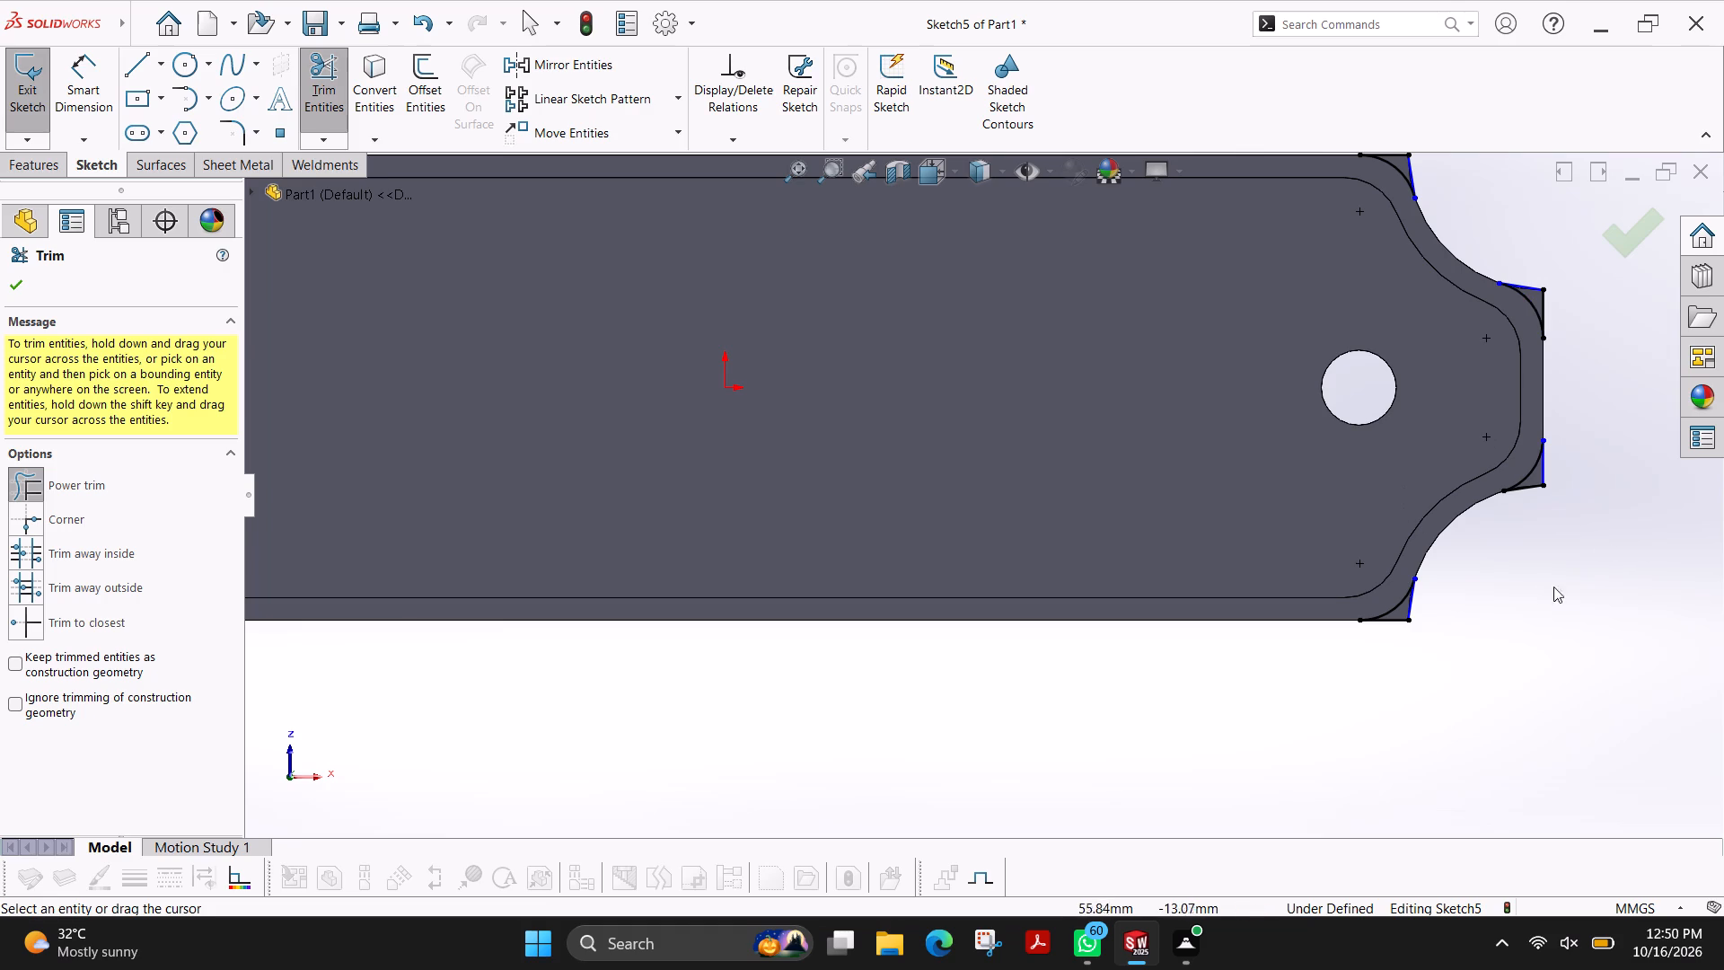
scroll(1529, 586, up, 2)
scroll(645, 442, up, 1)
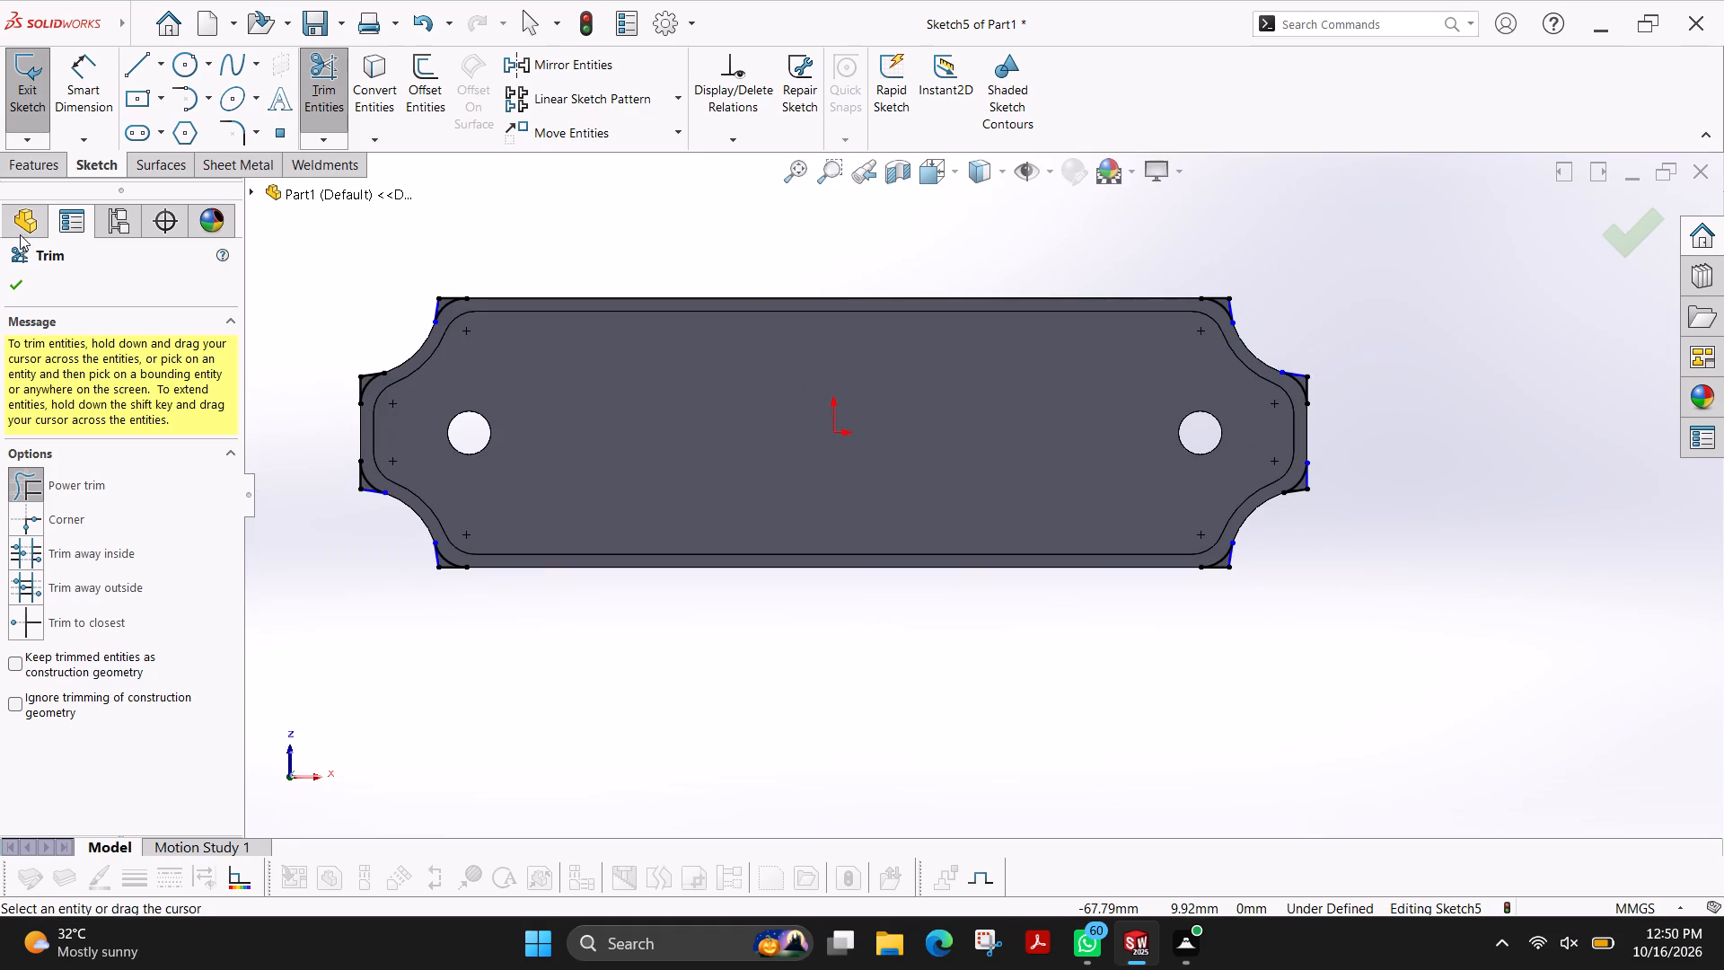
click(16, 294)
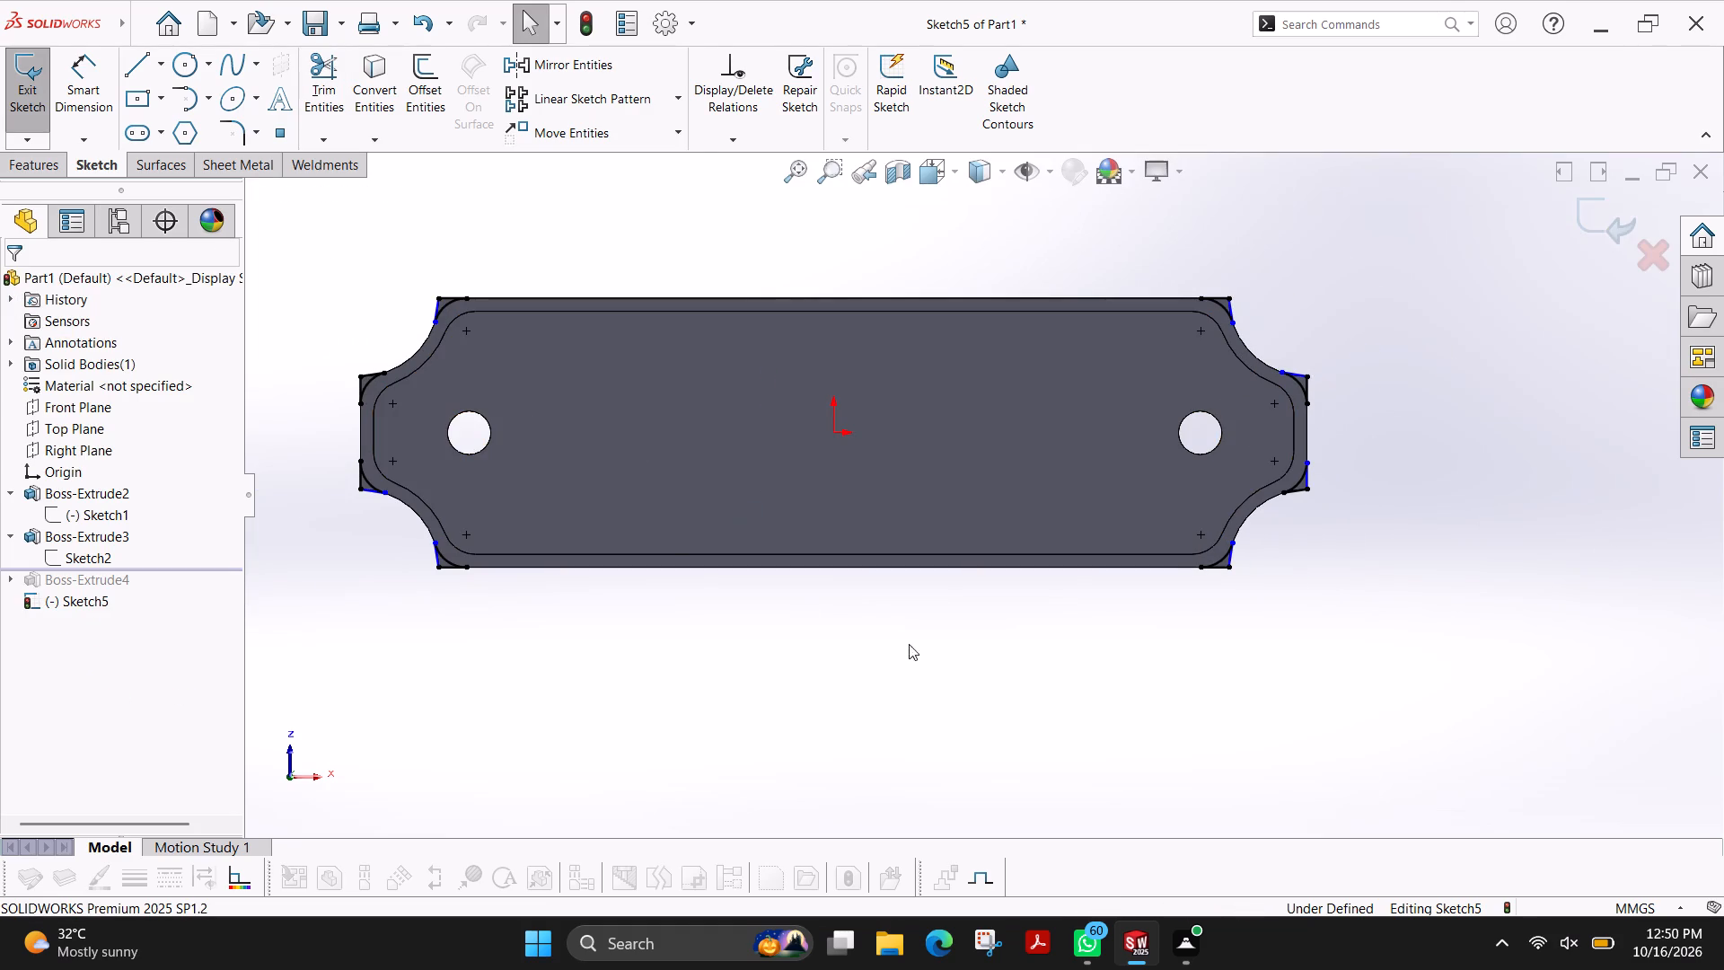
Cut-extrude the eight corner profiles with a blind depth of 3 mm from the sketch plane.
ctrl+shift+middle_drag(402, 210, 497, 257)
ctrl+shift+middle_drag(497, 257, 517, 268)
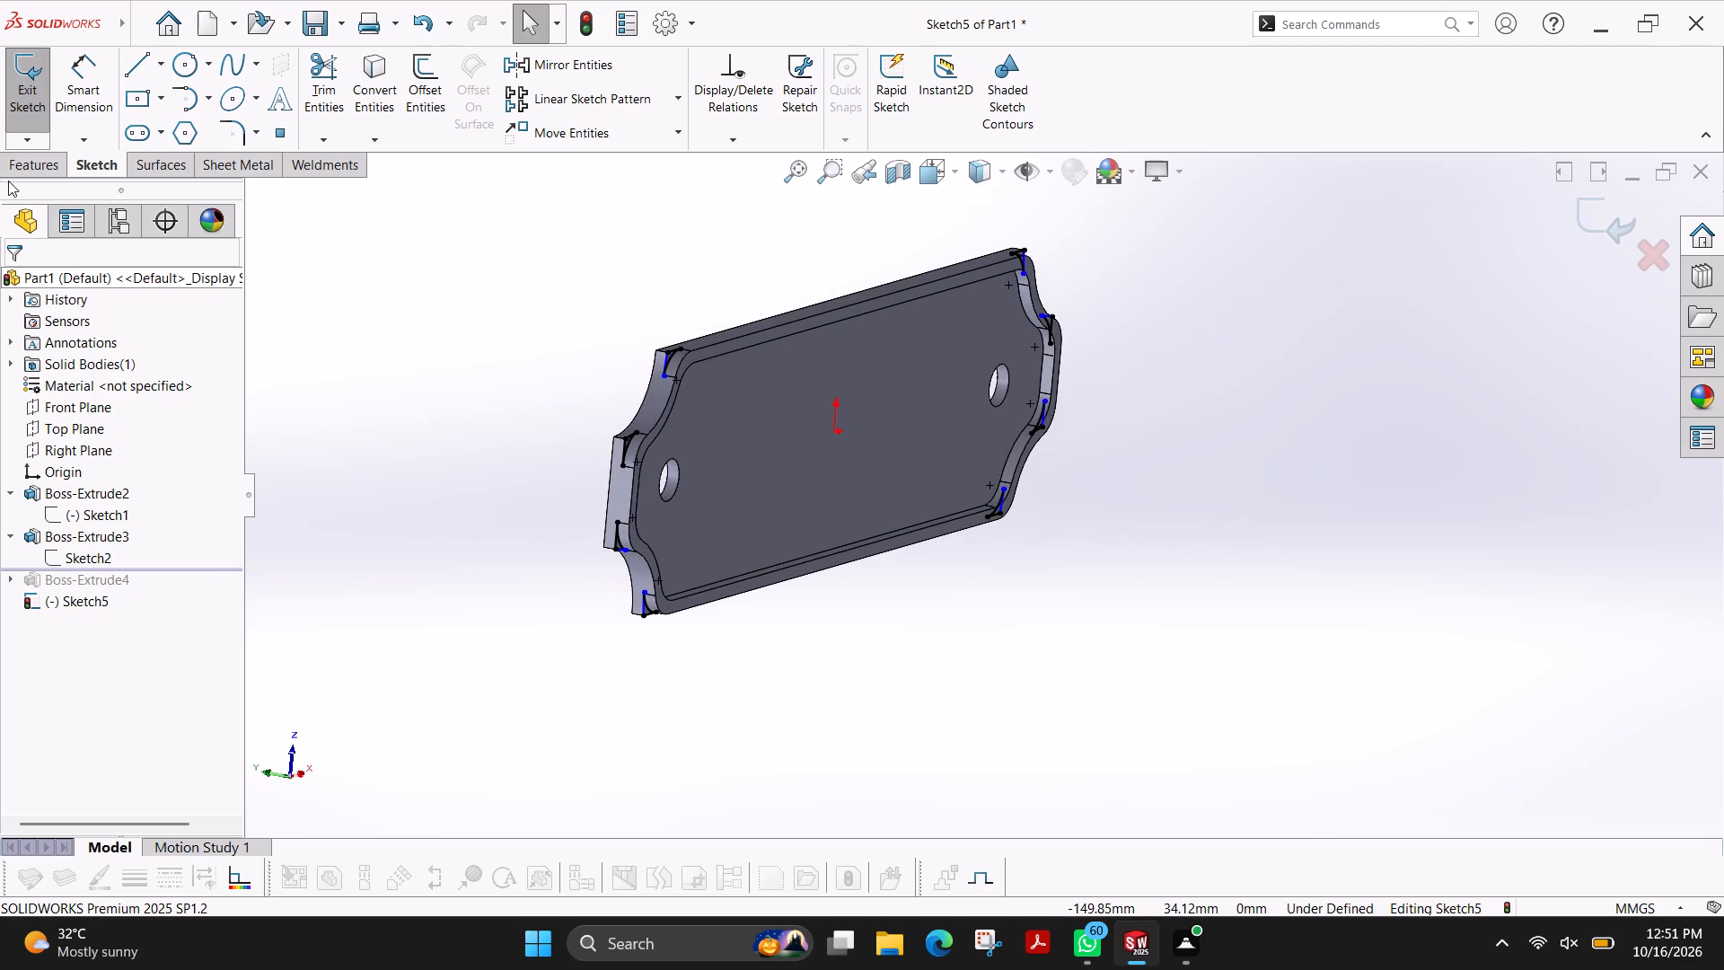
click(29, 171)
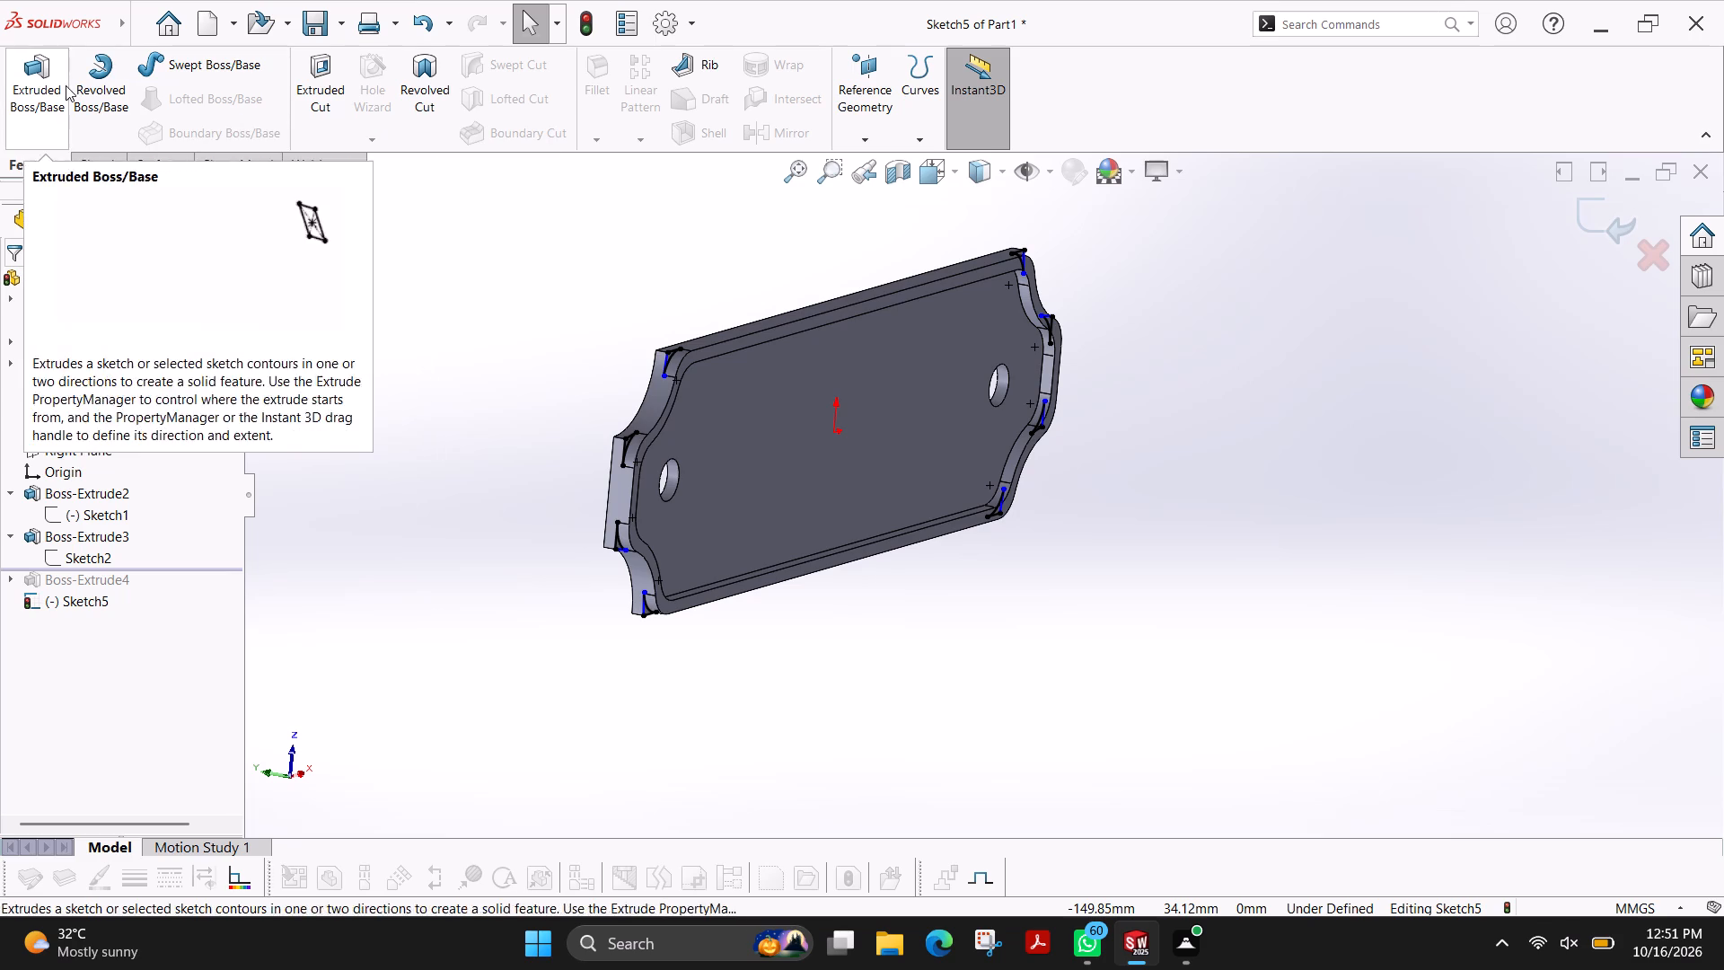
click(321, 73)
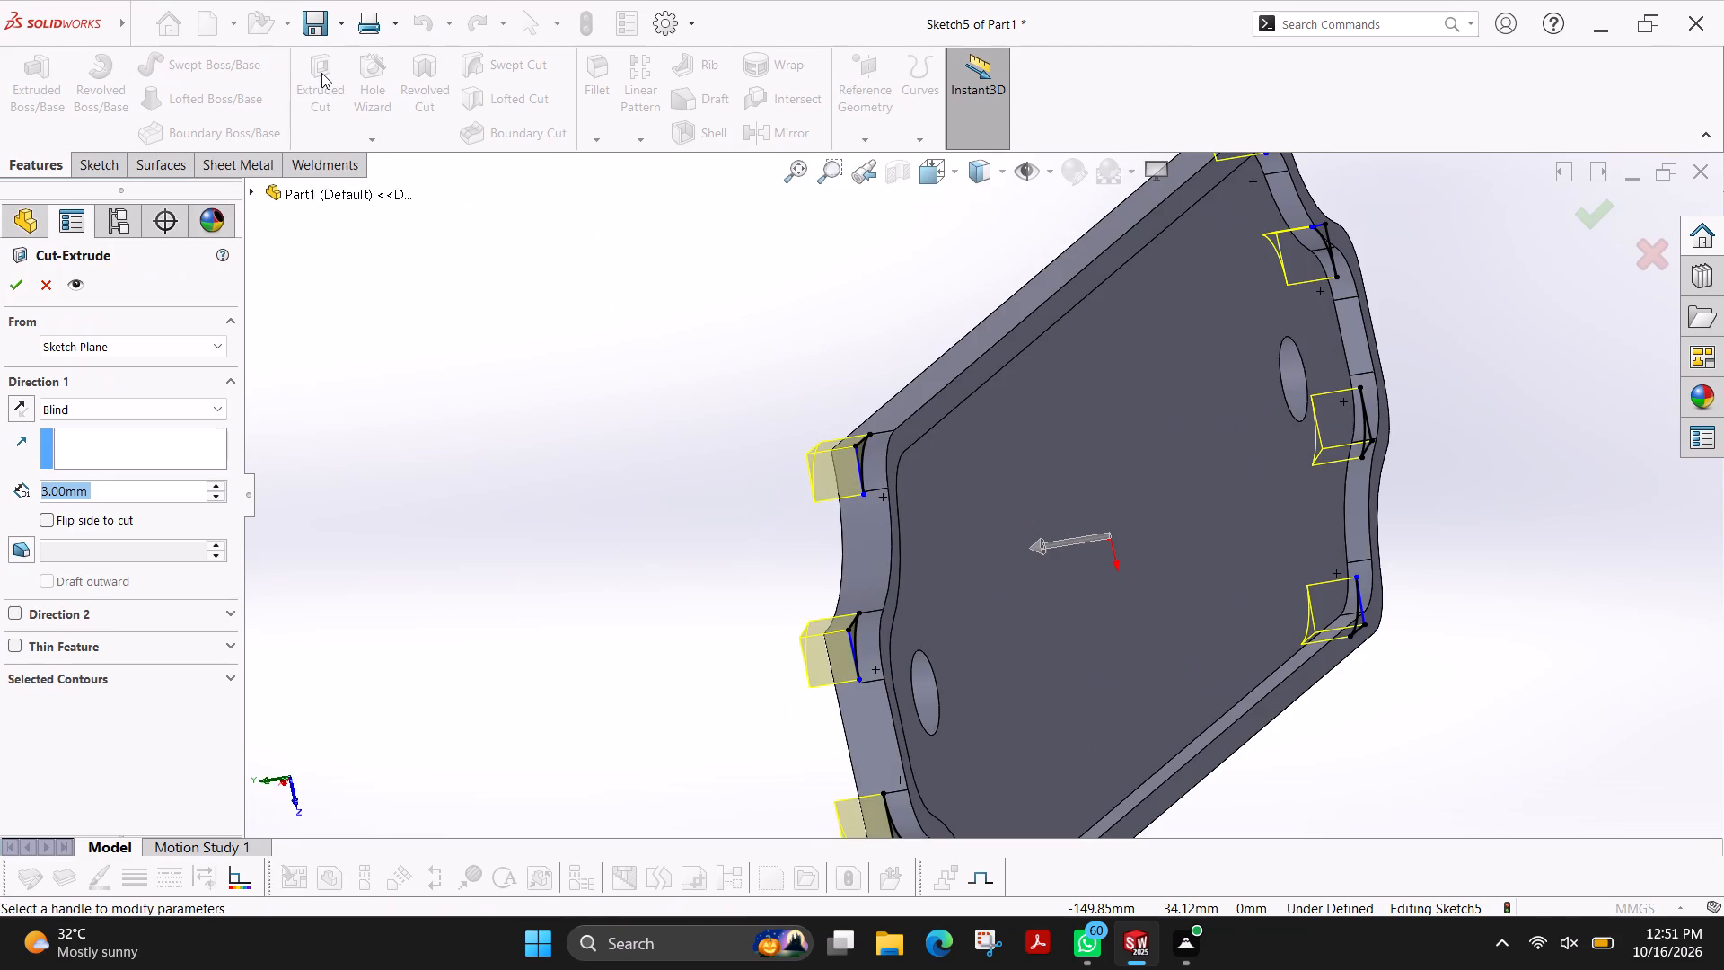
click(16, 290)
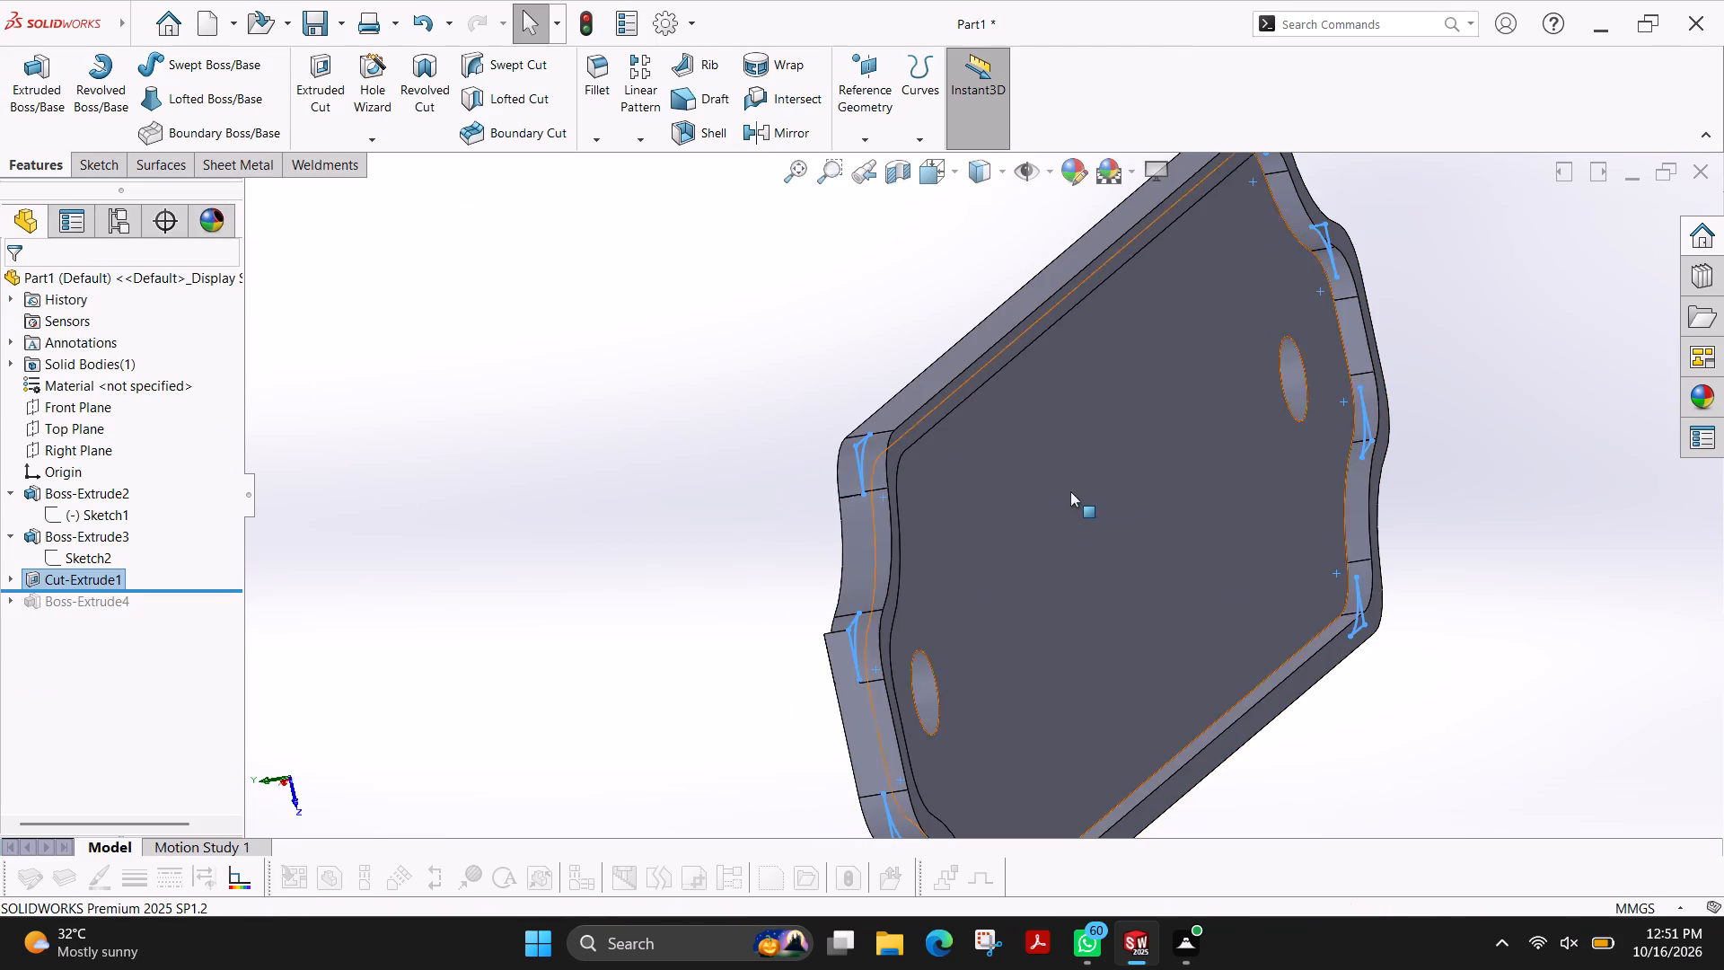
Examine the cut corners at both ends of the plate, closing in on the leftover sliver at one end.
key(Escape)
scroll(945, 554, down, 1)
scroll(945, 554, up, 2)
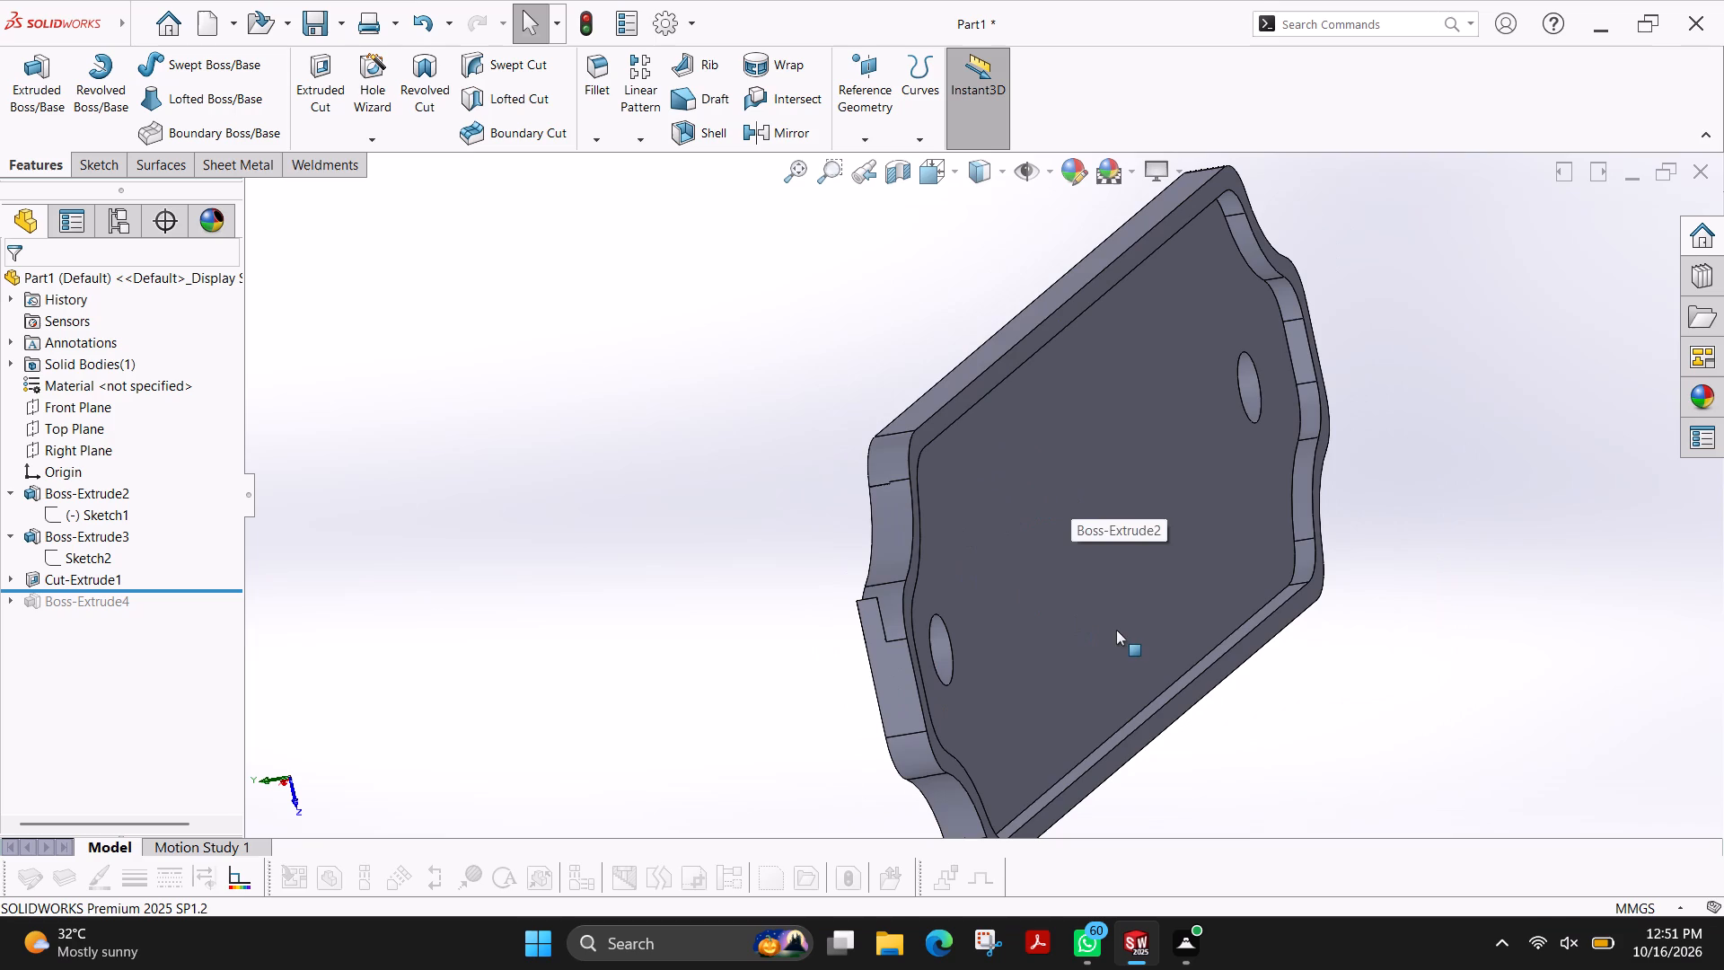
ctrl+shift+middle_drag(1653, 437, 1606, 450)
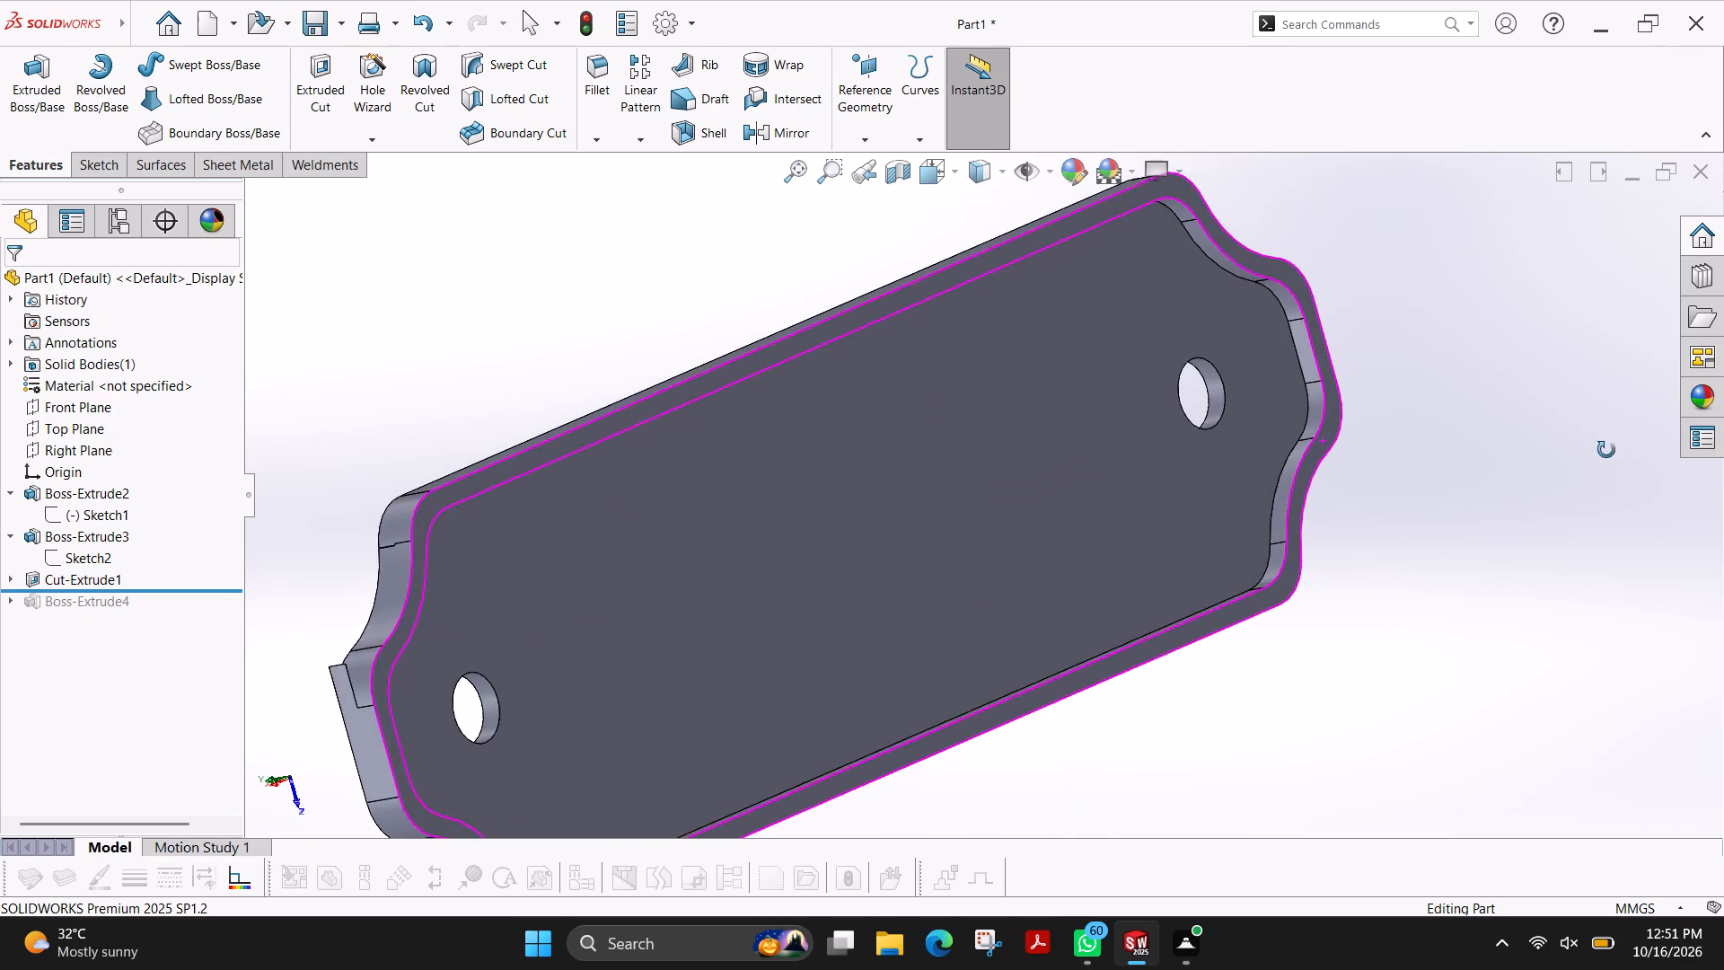
ctrl+shift+middle_drag(1606, 450, 1465, 516)
ctrl+shift+scroll(1465, 516, up, 1)
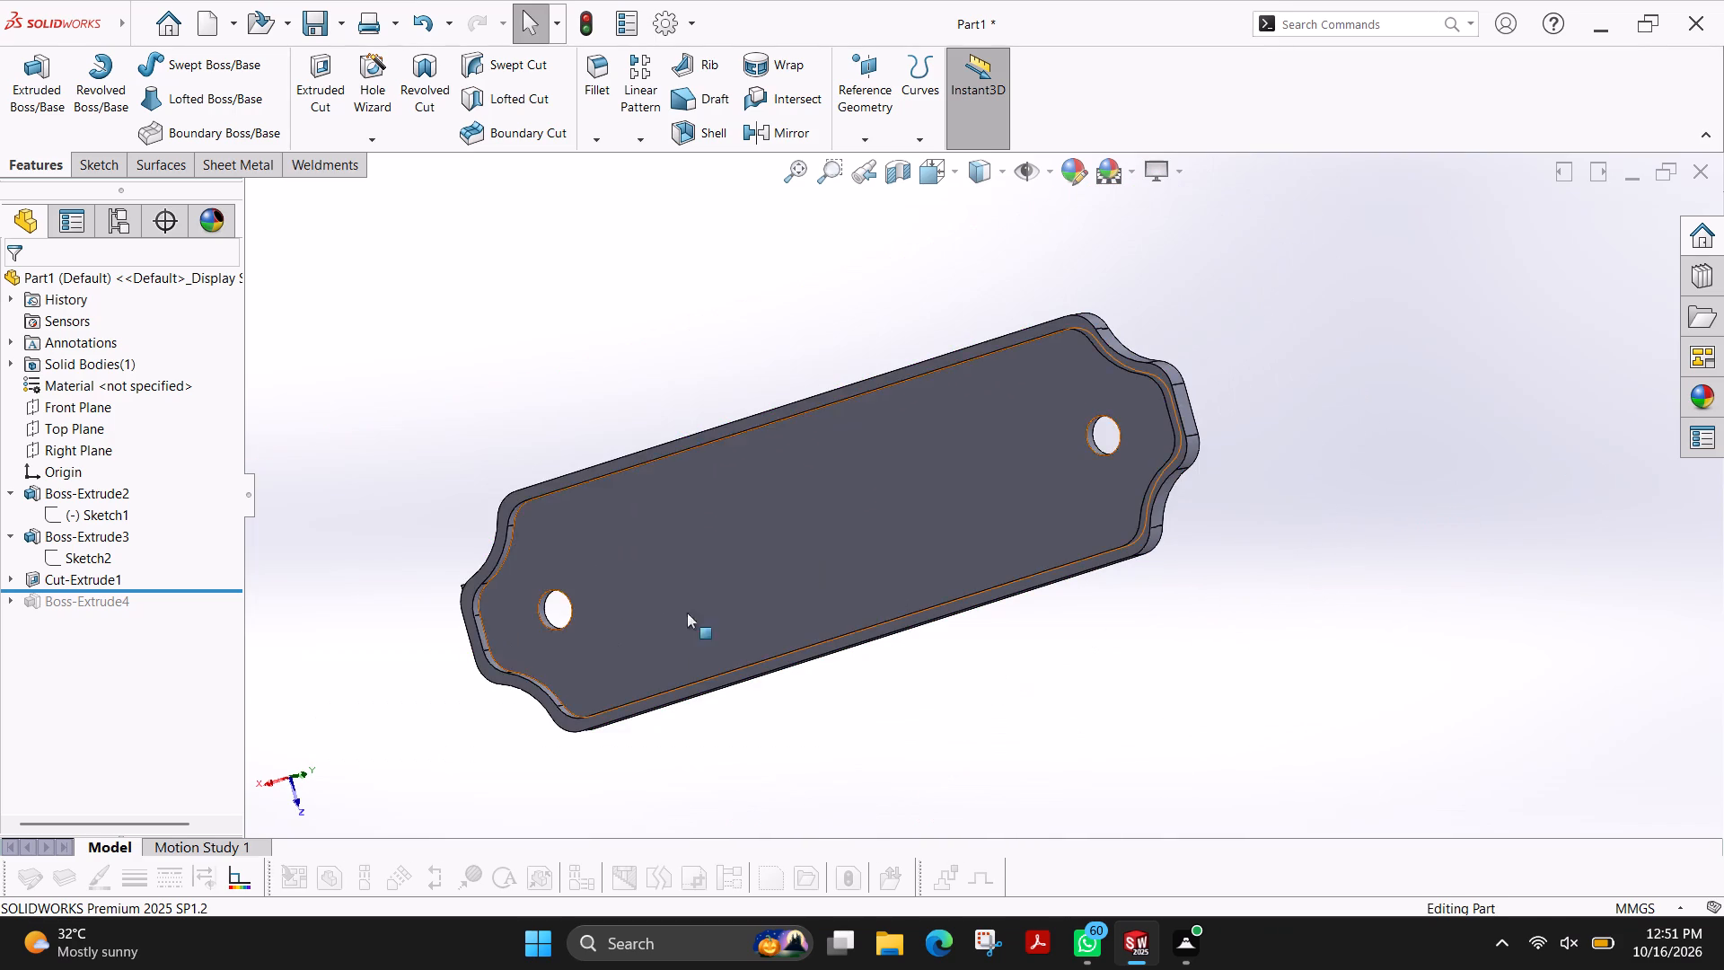
scroll(618, 604, up, 2)
ctrl+shift+middle_drag(586, 570, 723, 522)
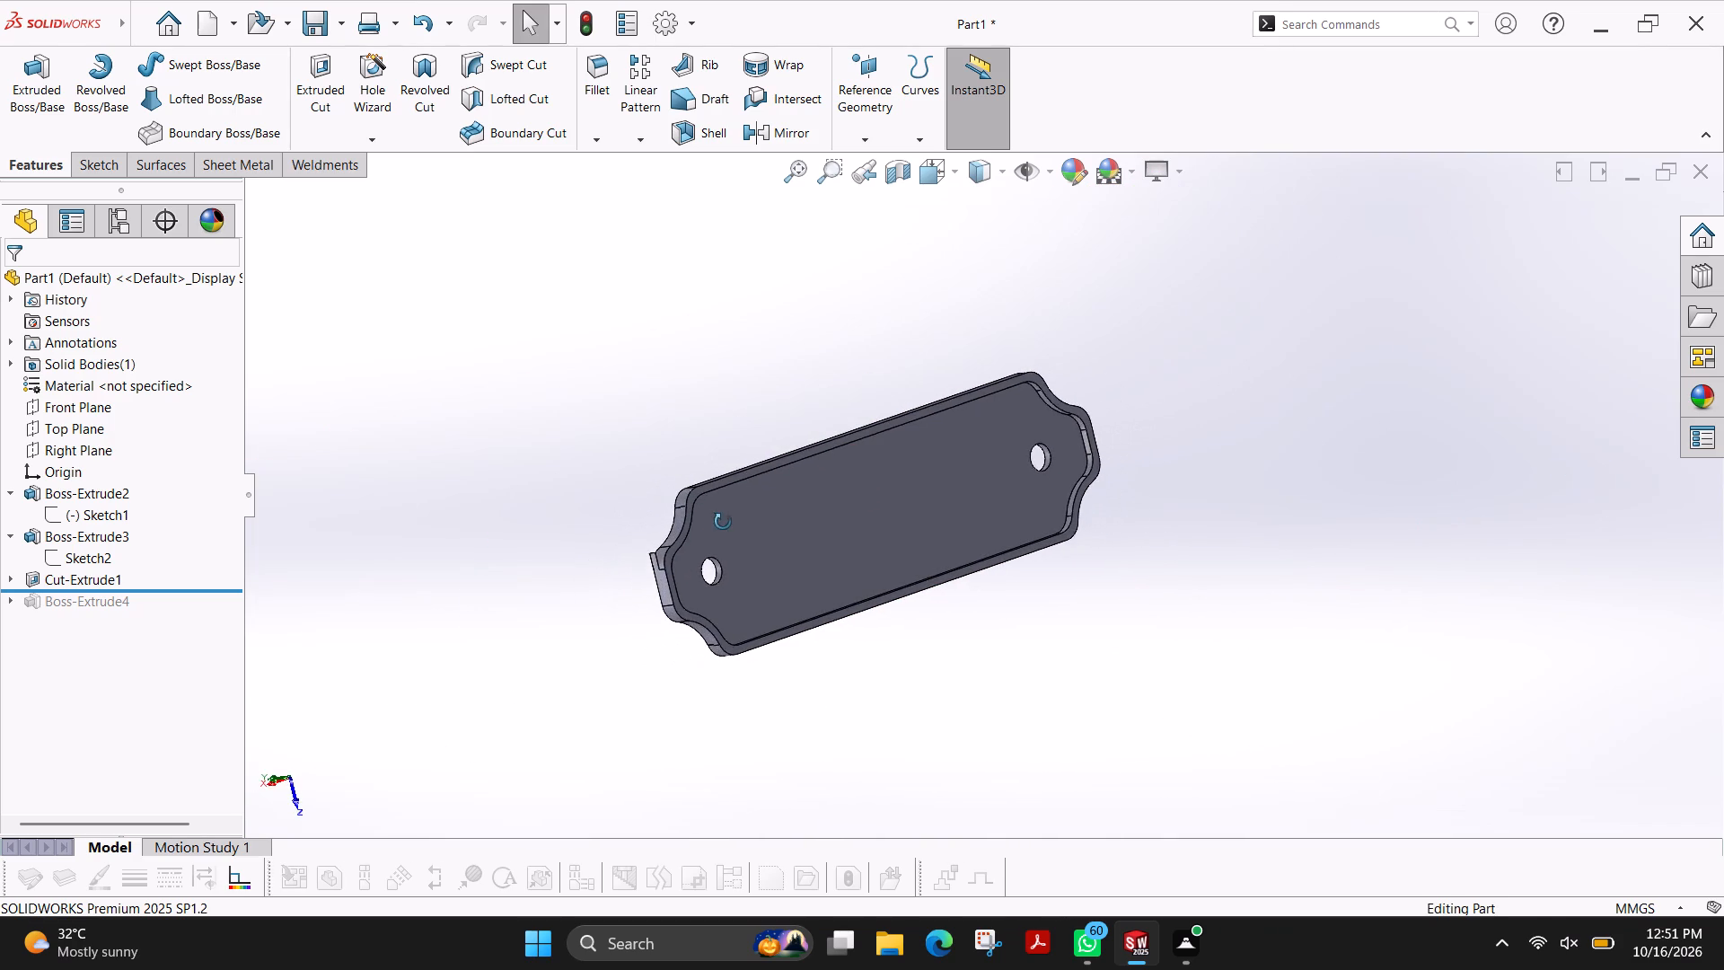
ctrl+shift+middle_drag(723, 522, 711, 528)
scroll(664, 585, down, 4)
scroll(881, 527, down, 3)
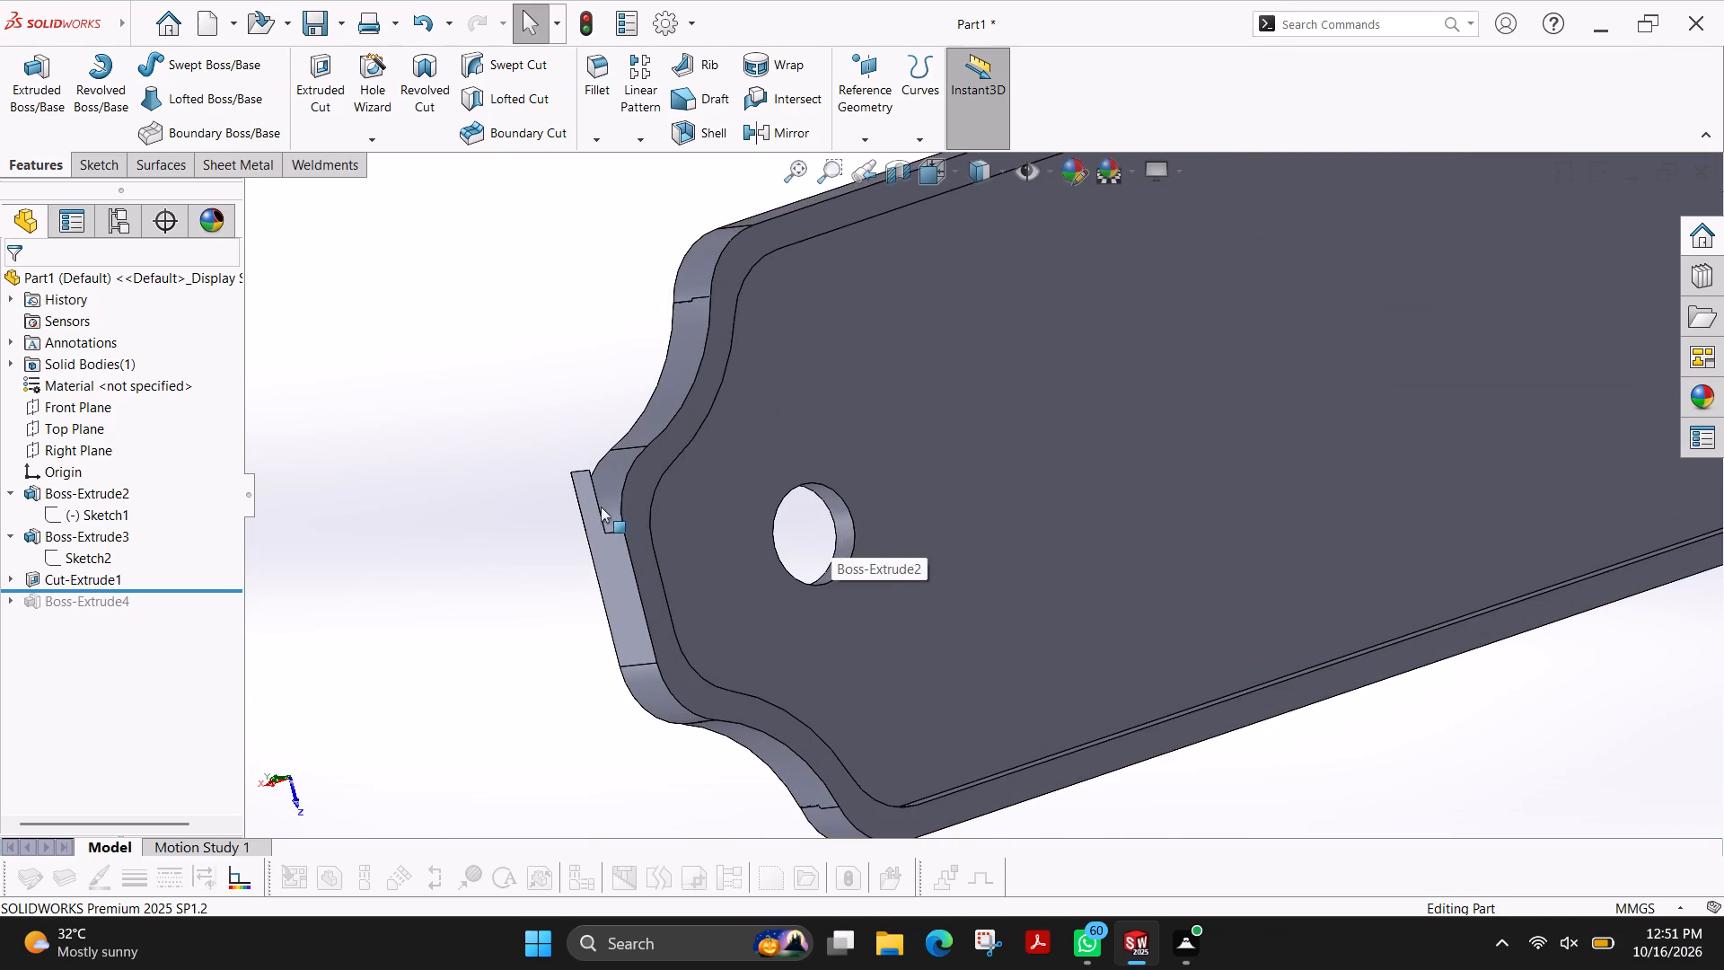
scroll(583, 506, down, 2)
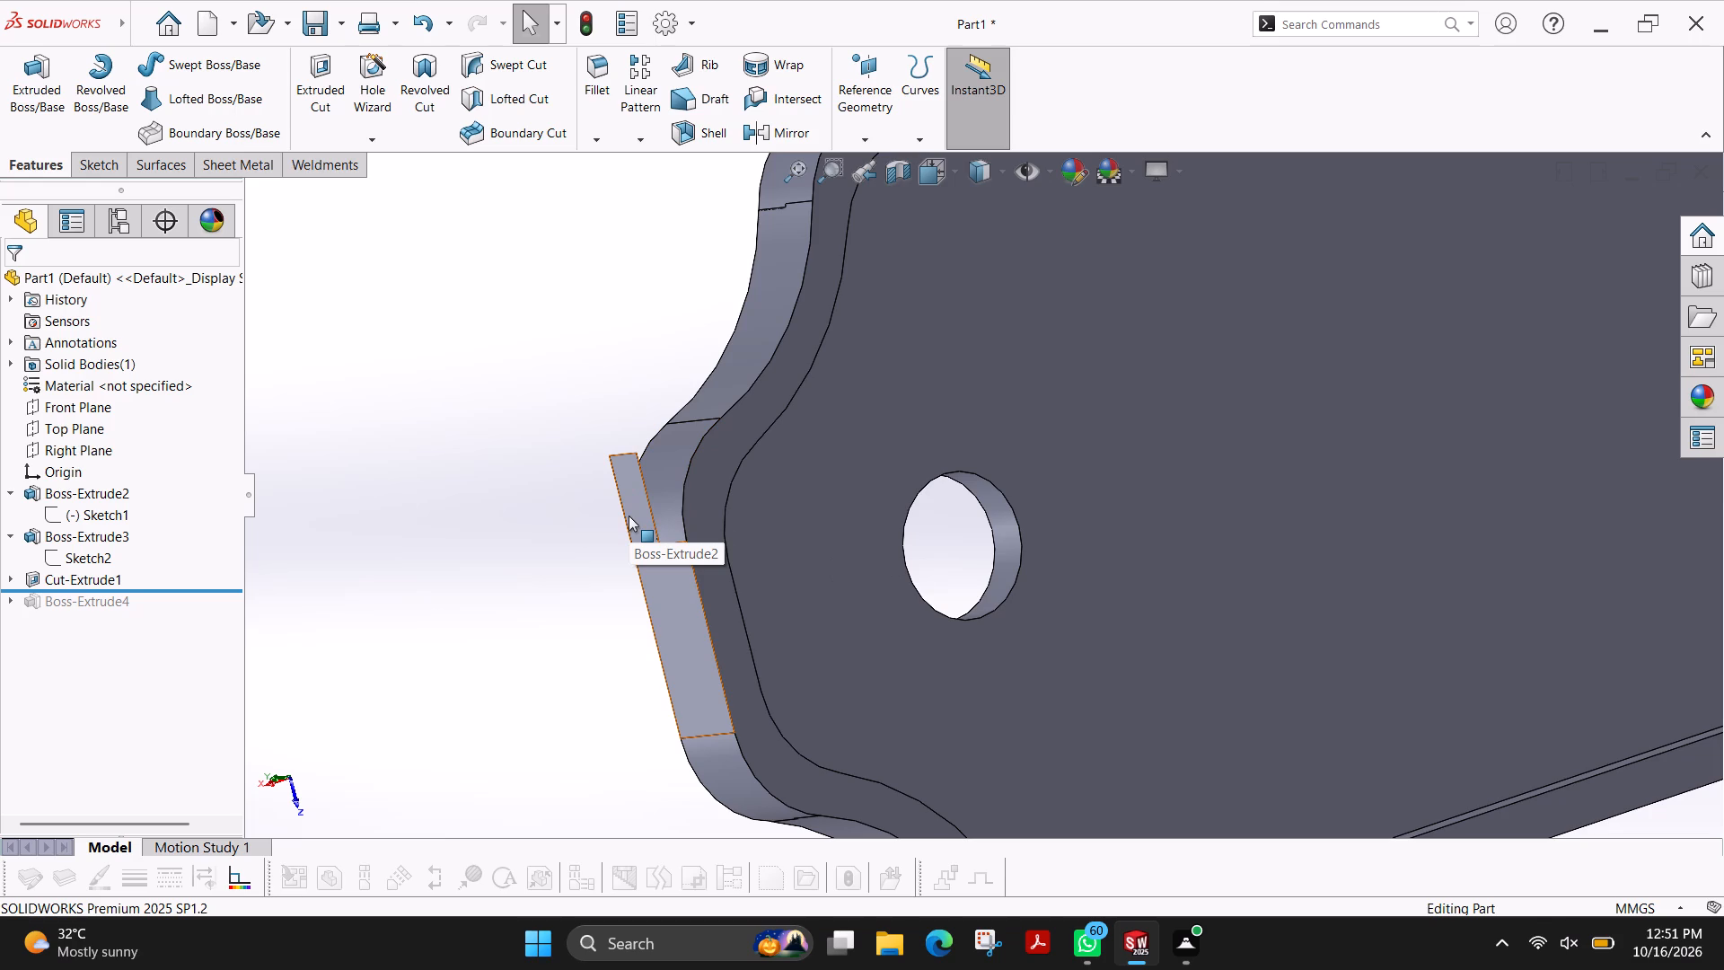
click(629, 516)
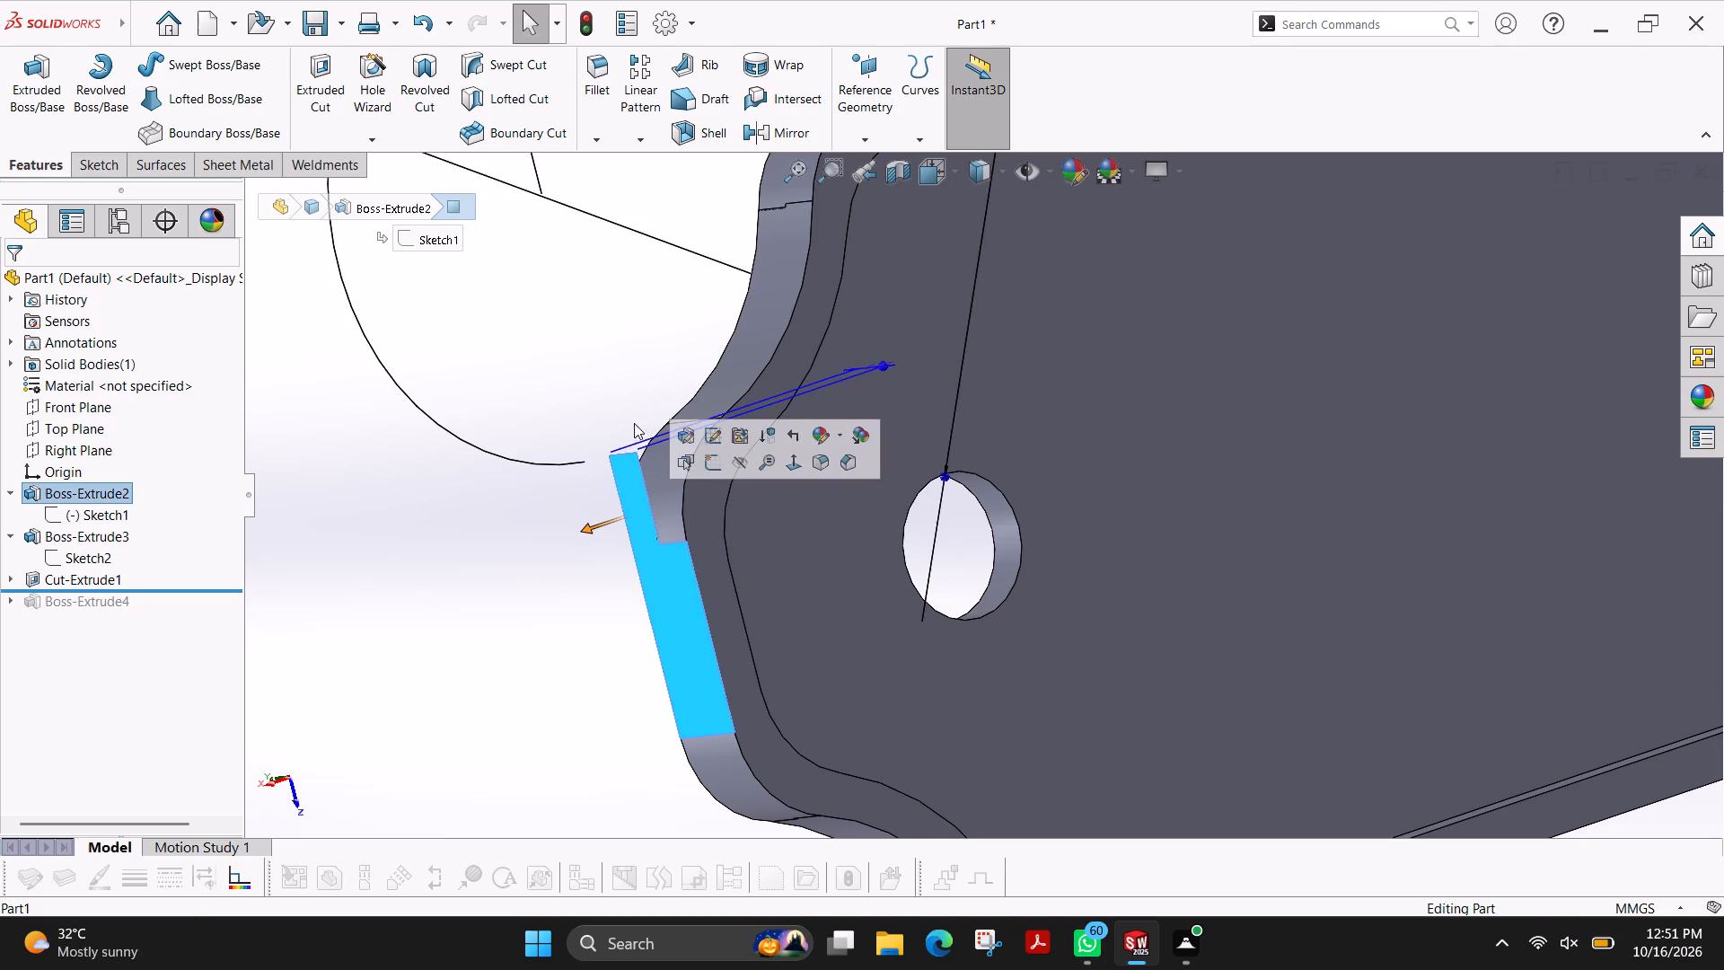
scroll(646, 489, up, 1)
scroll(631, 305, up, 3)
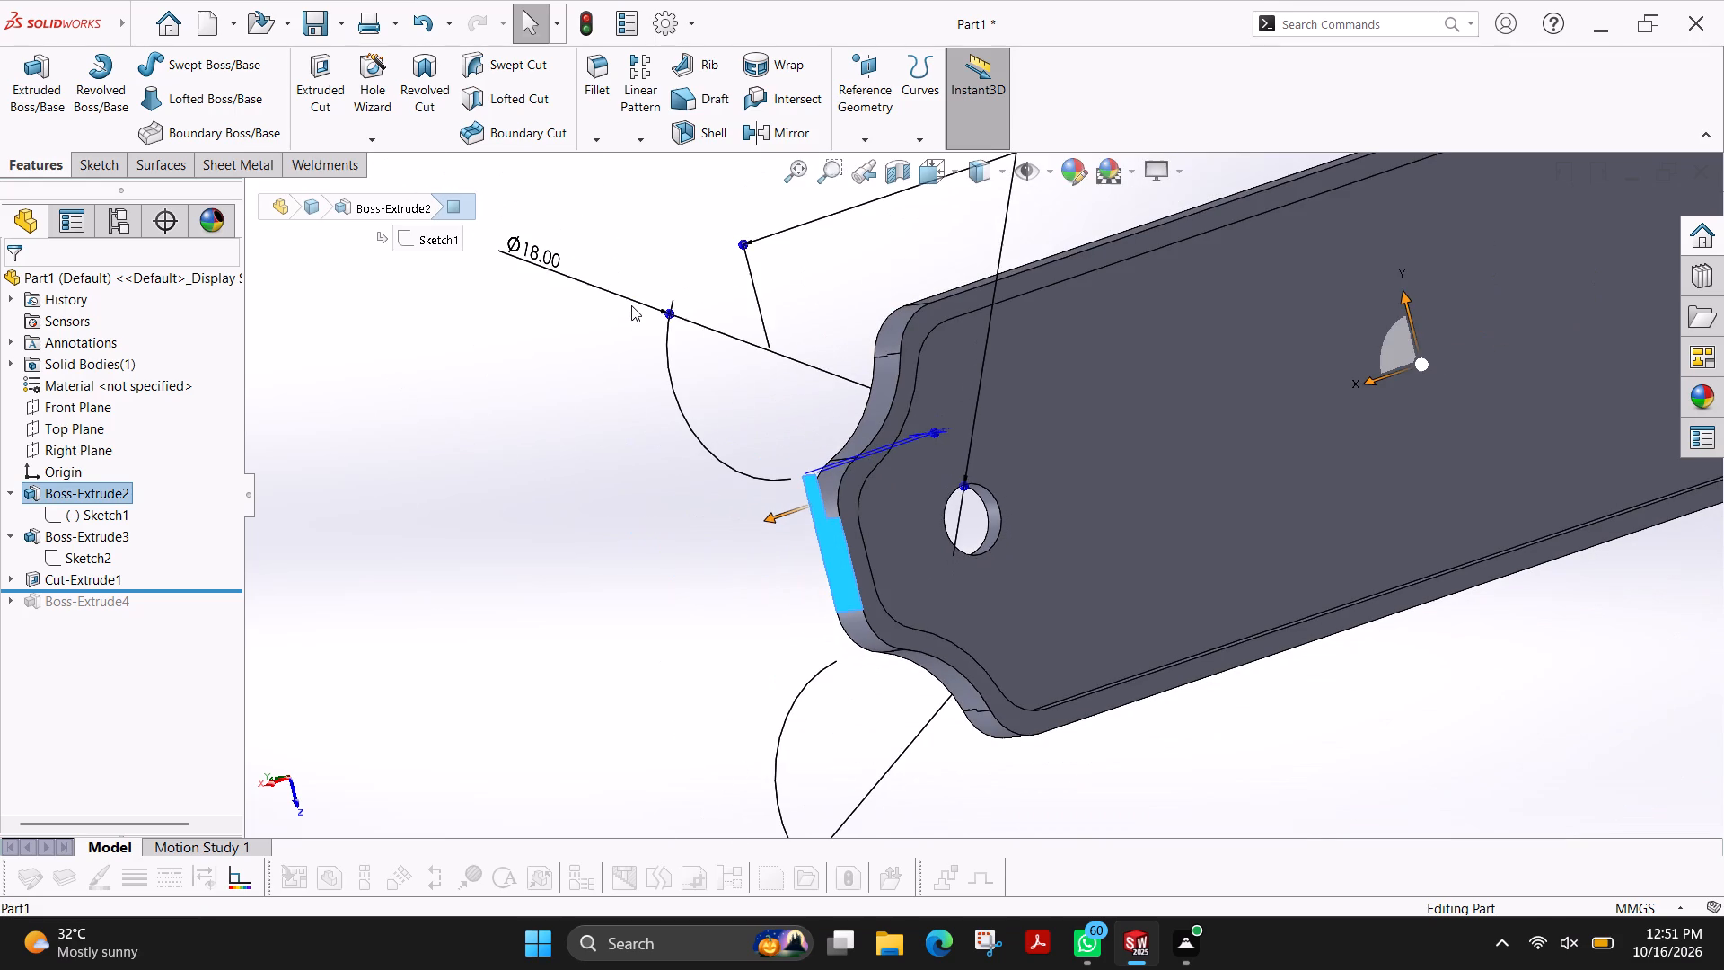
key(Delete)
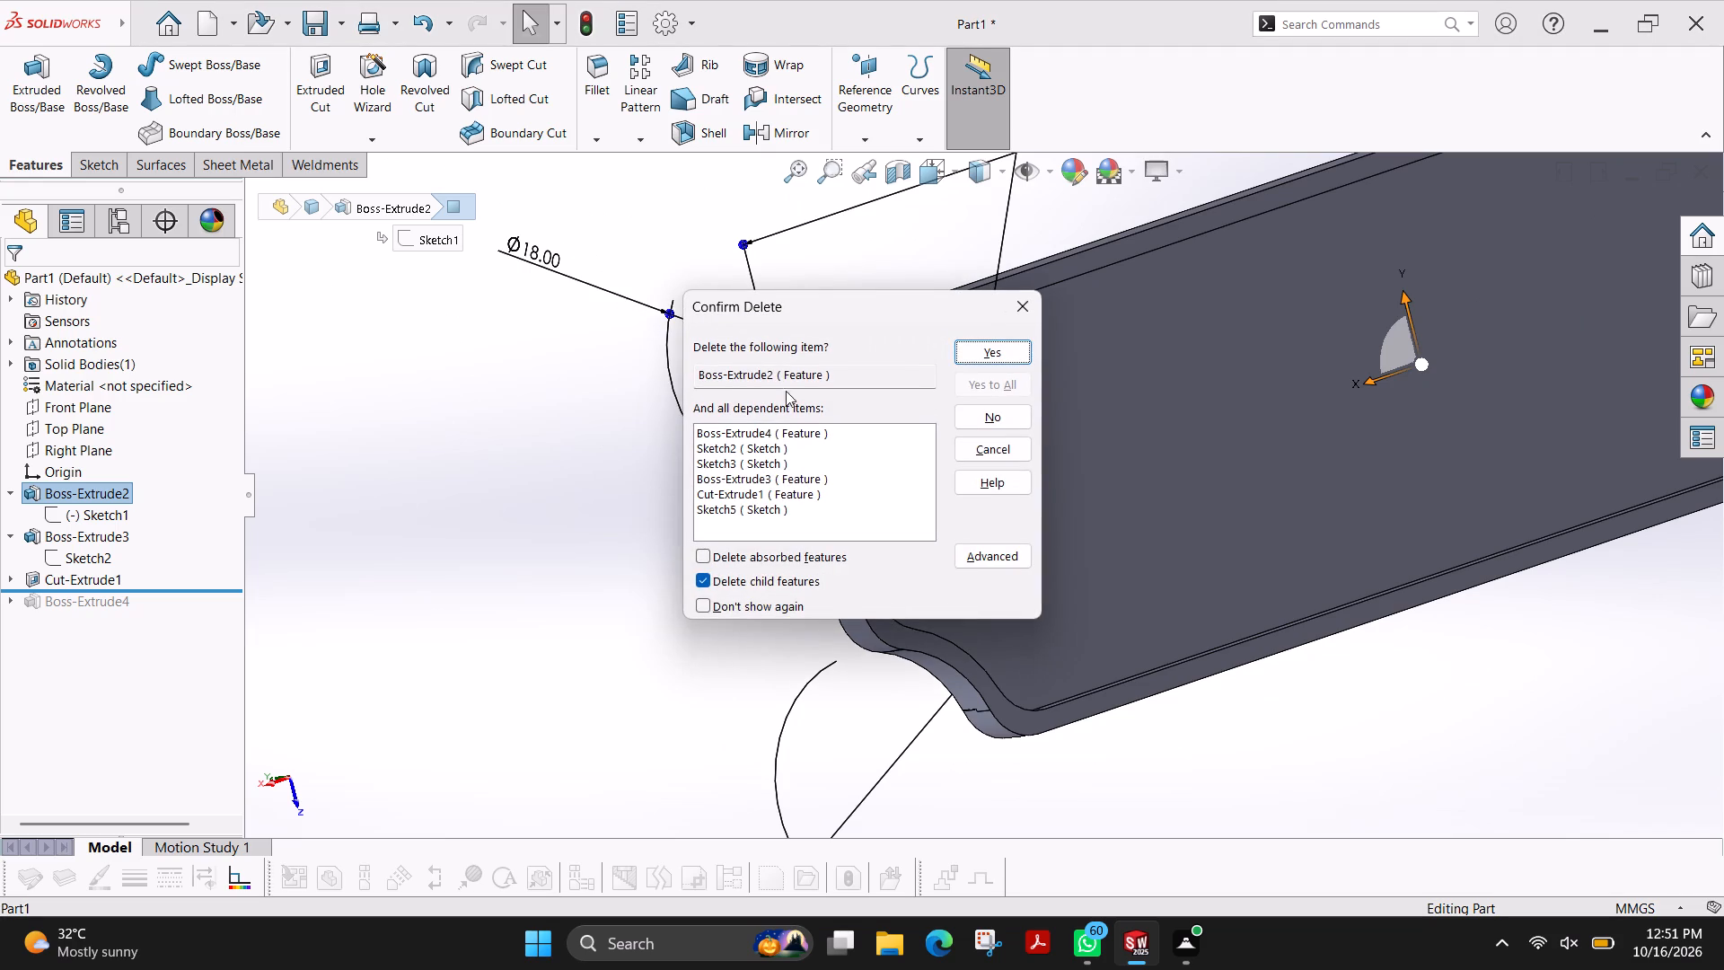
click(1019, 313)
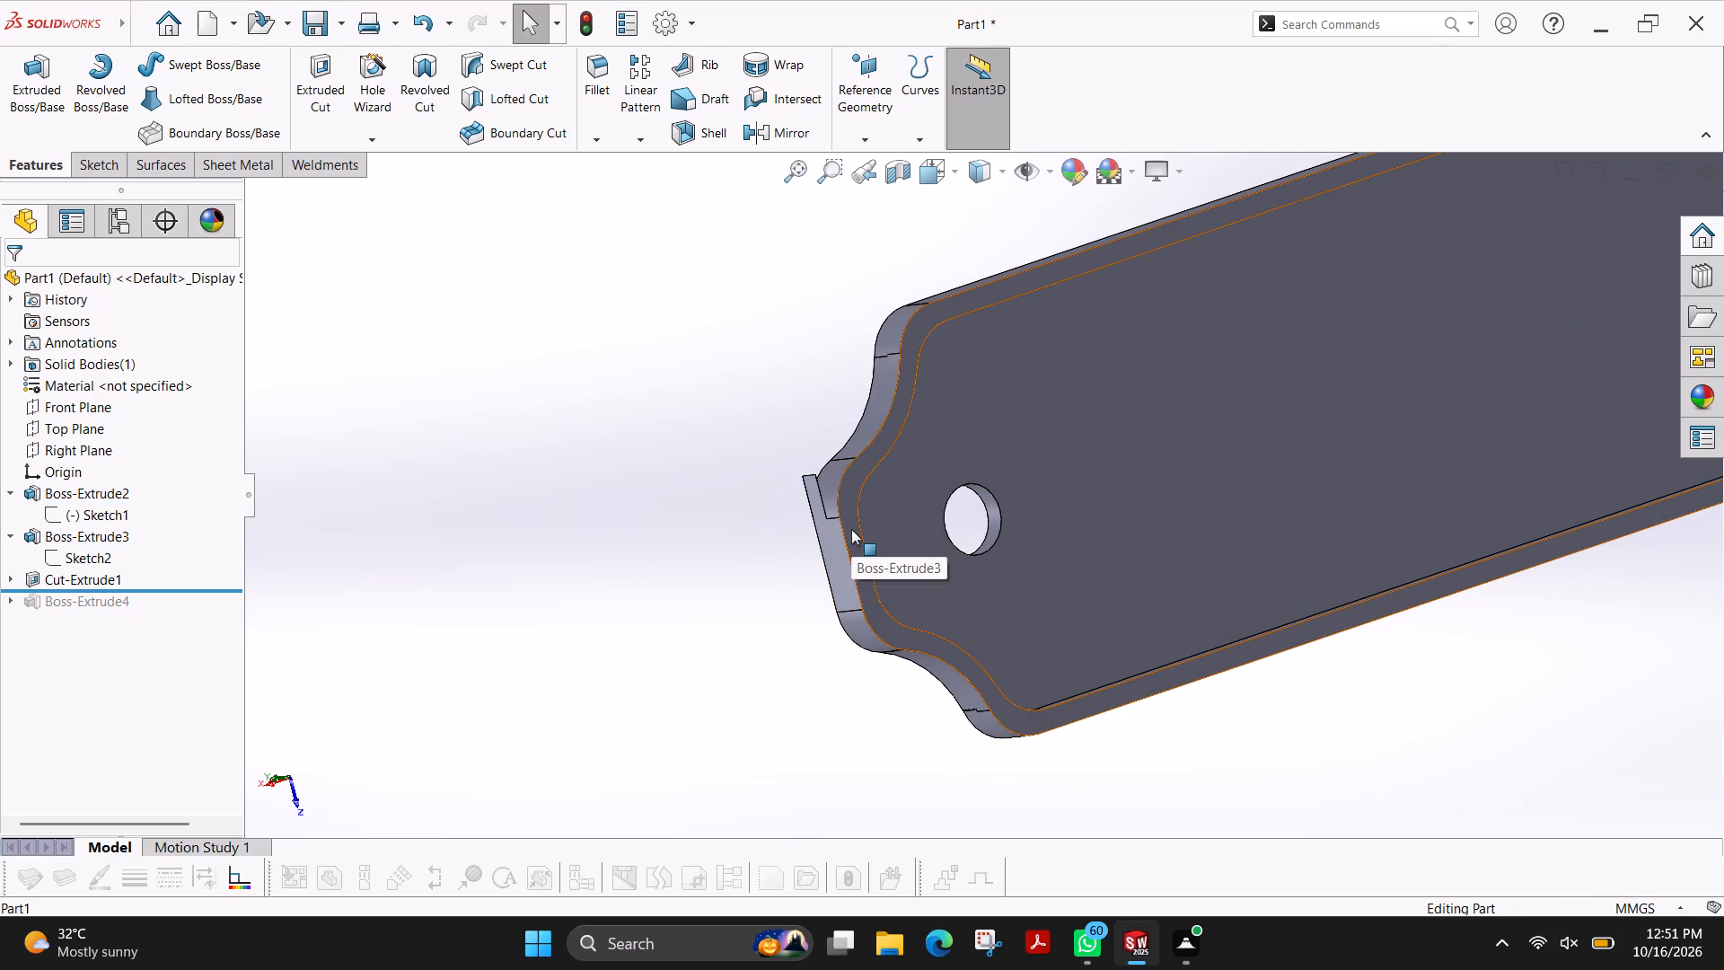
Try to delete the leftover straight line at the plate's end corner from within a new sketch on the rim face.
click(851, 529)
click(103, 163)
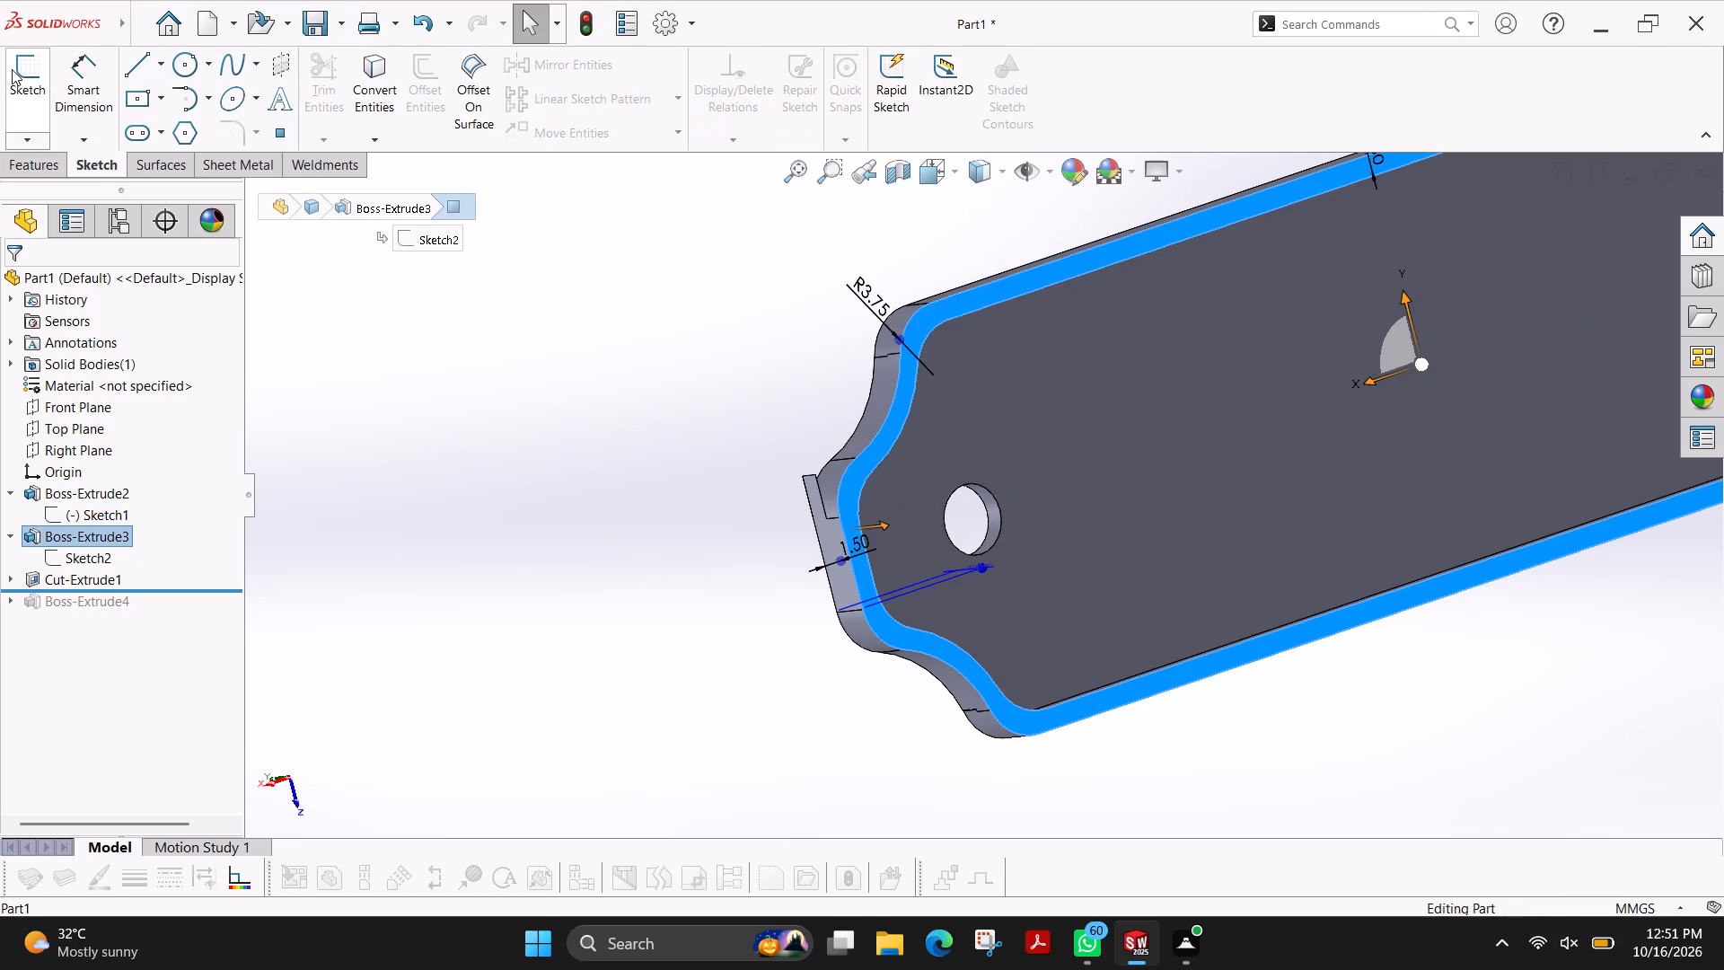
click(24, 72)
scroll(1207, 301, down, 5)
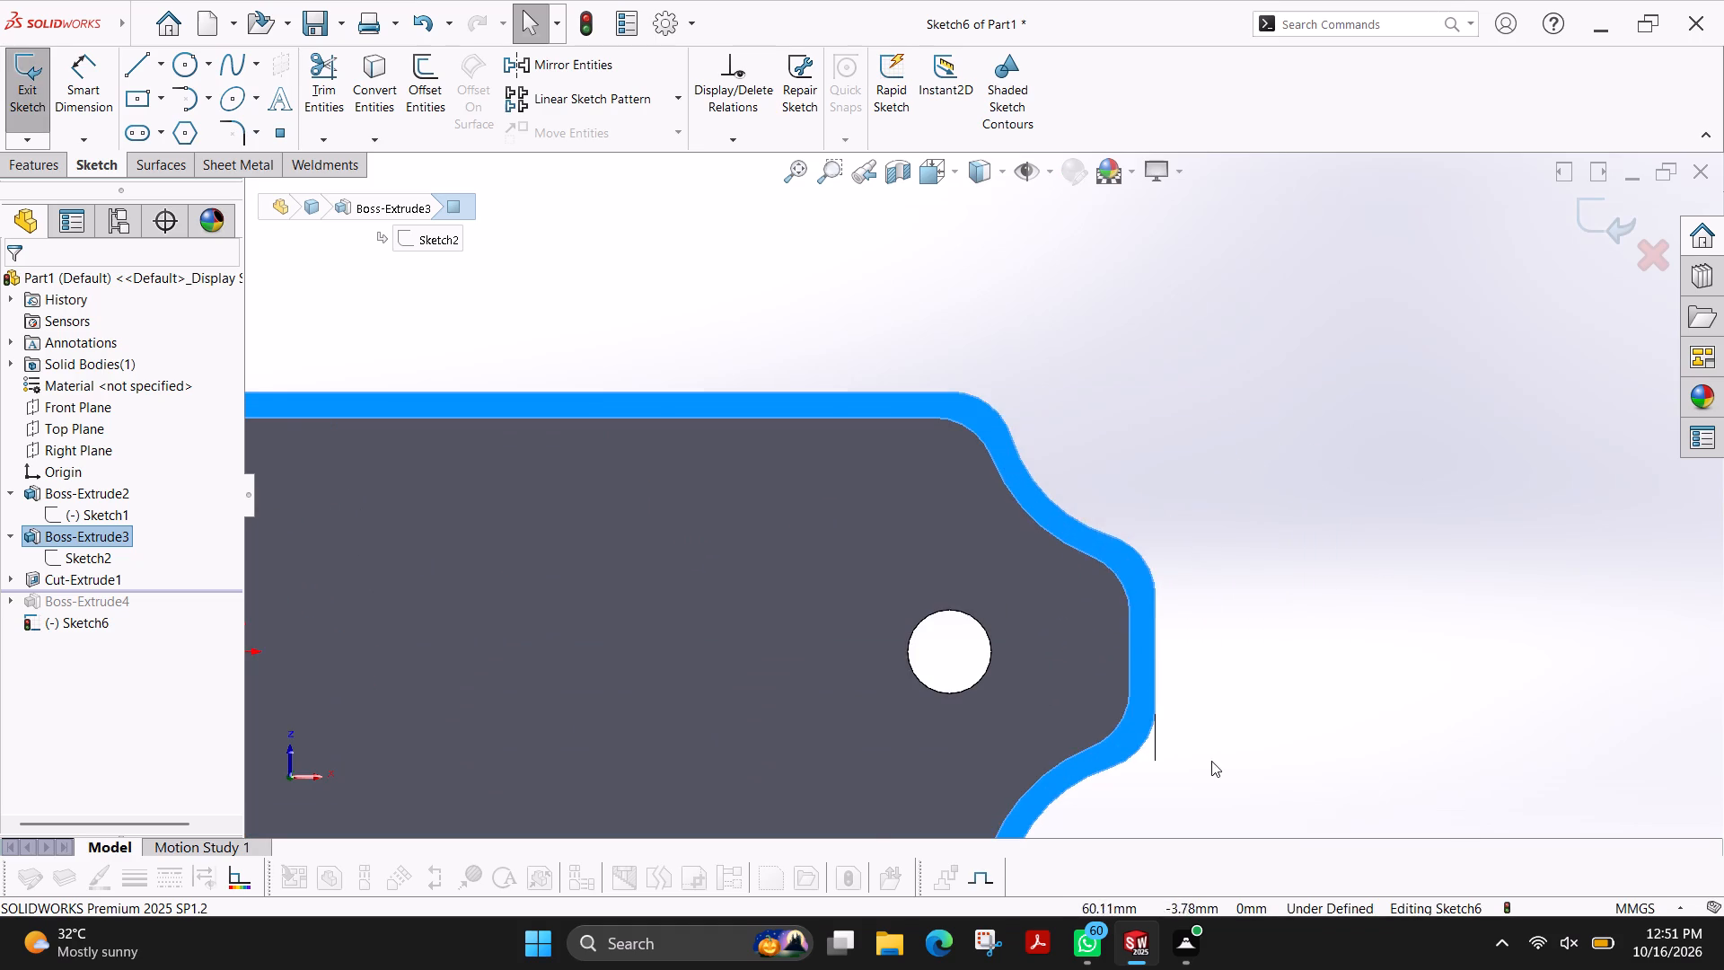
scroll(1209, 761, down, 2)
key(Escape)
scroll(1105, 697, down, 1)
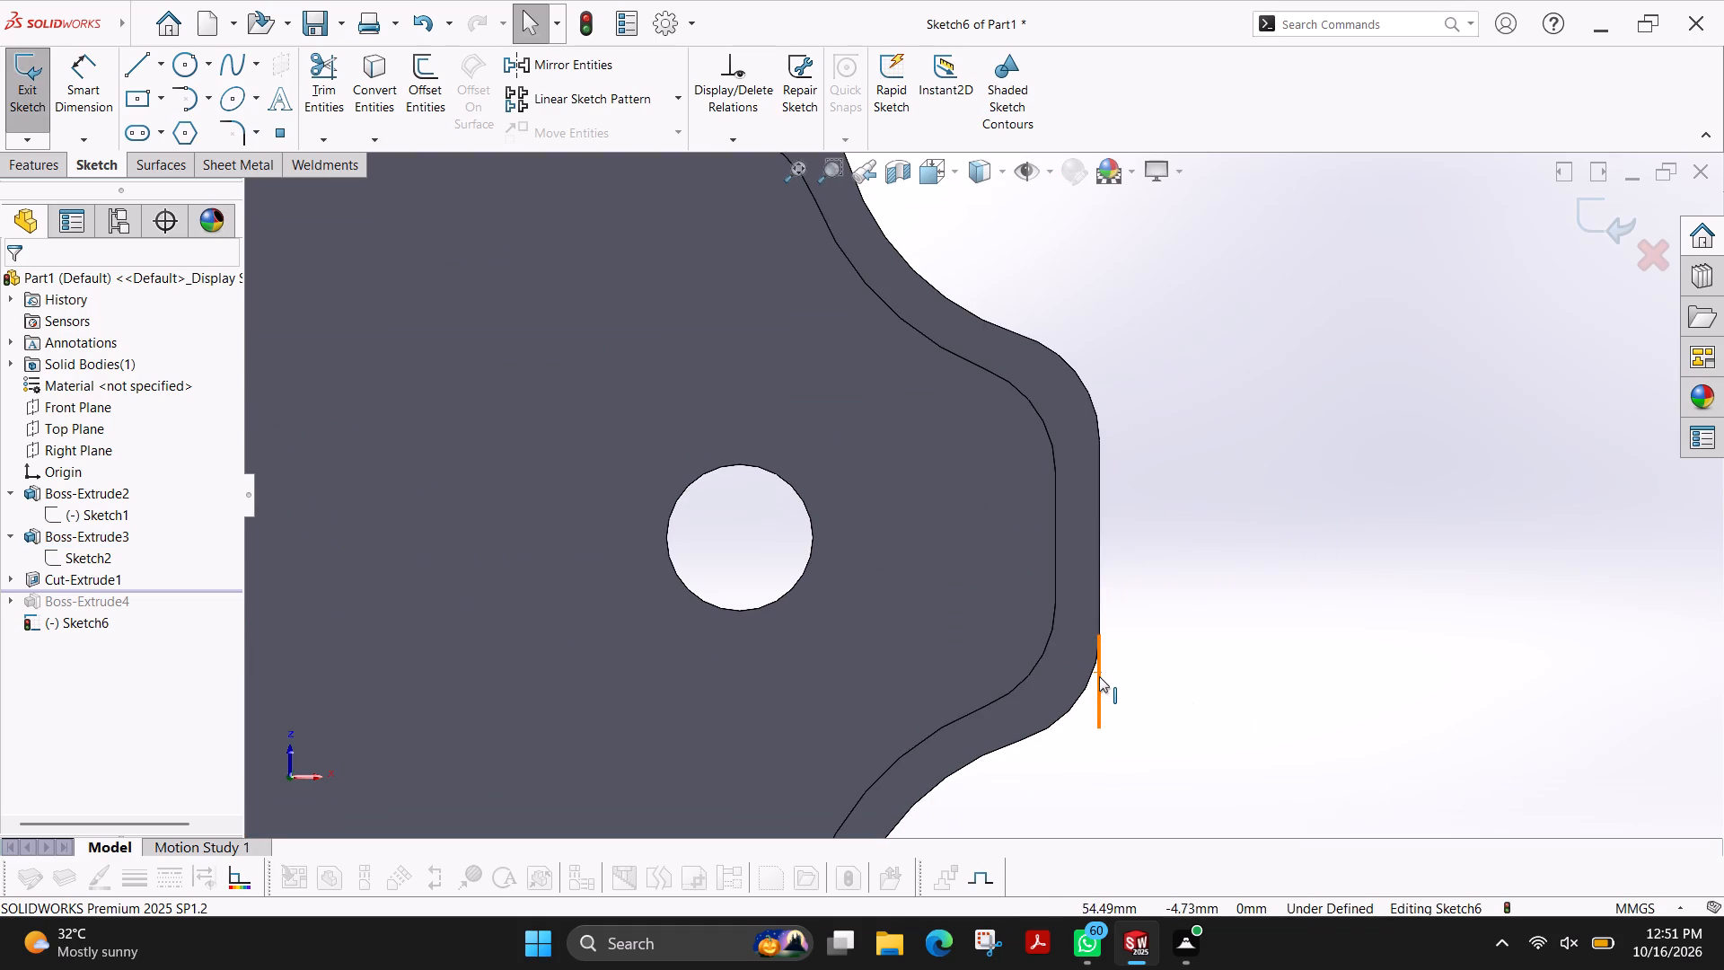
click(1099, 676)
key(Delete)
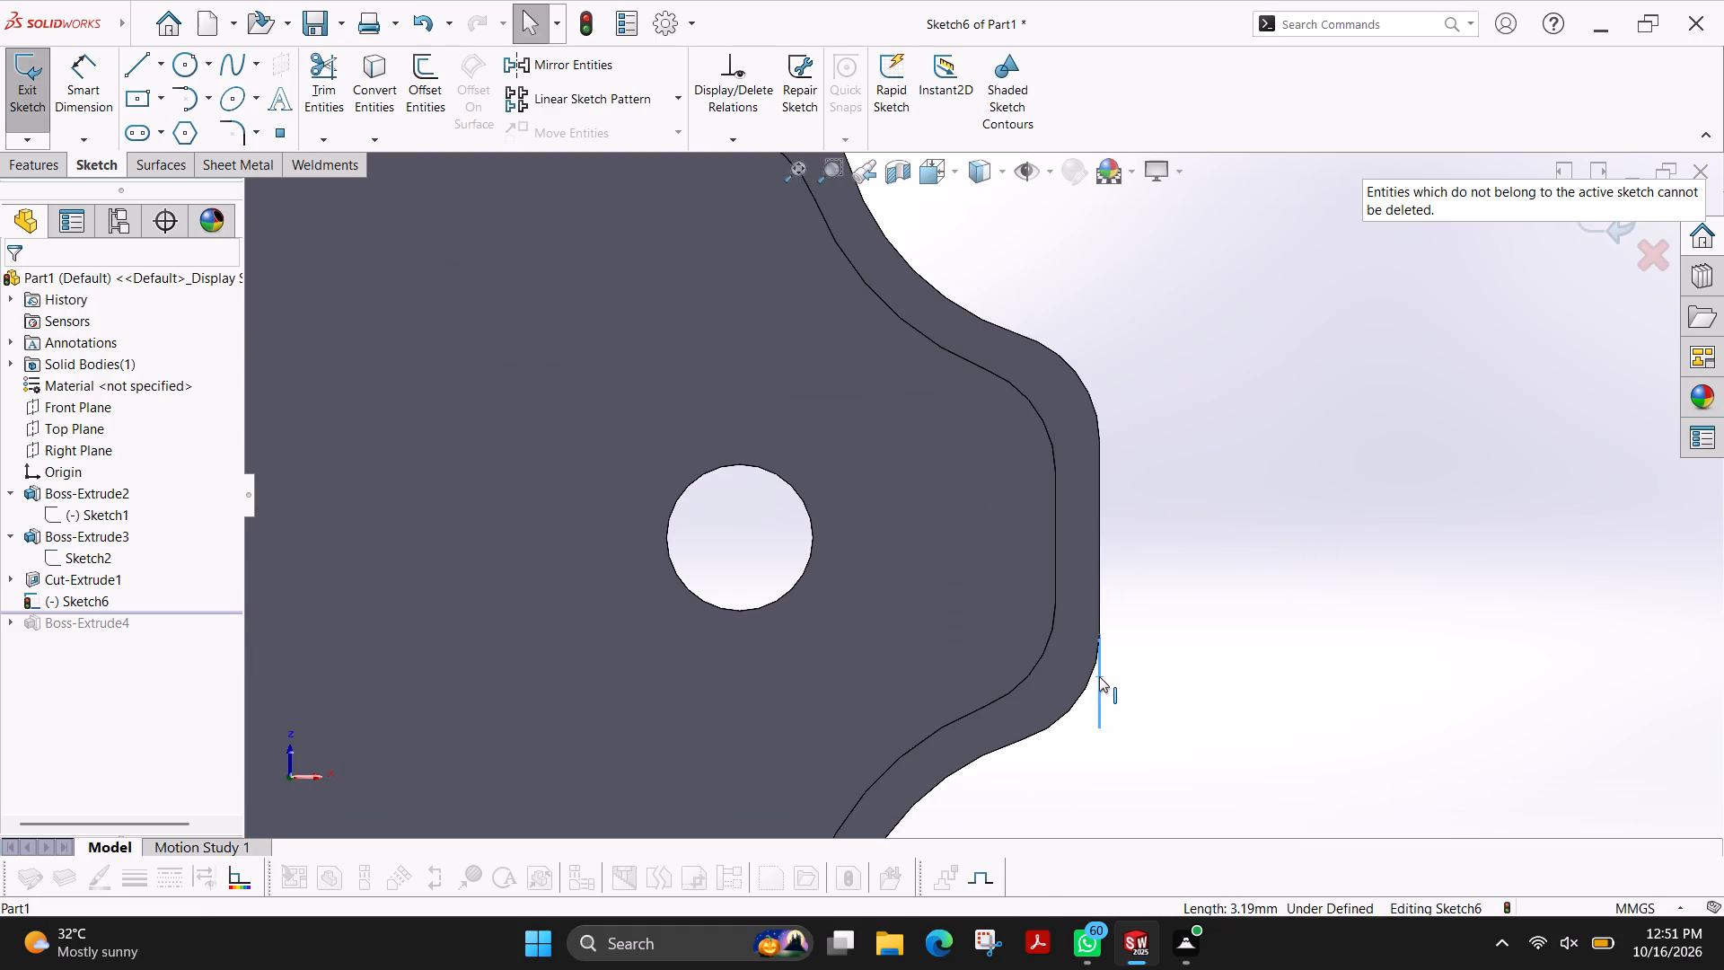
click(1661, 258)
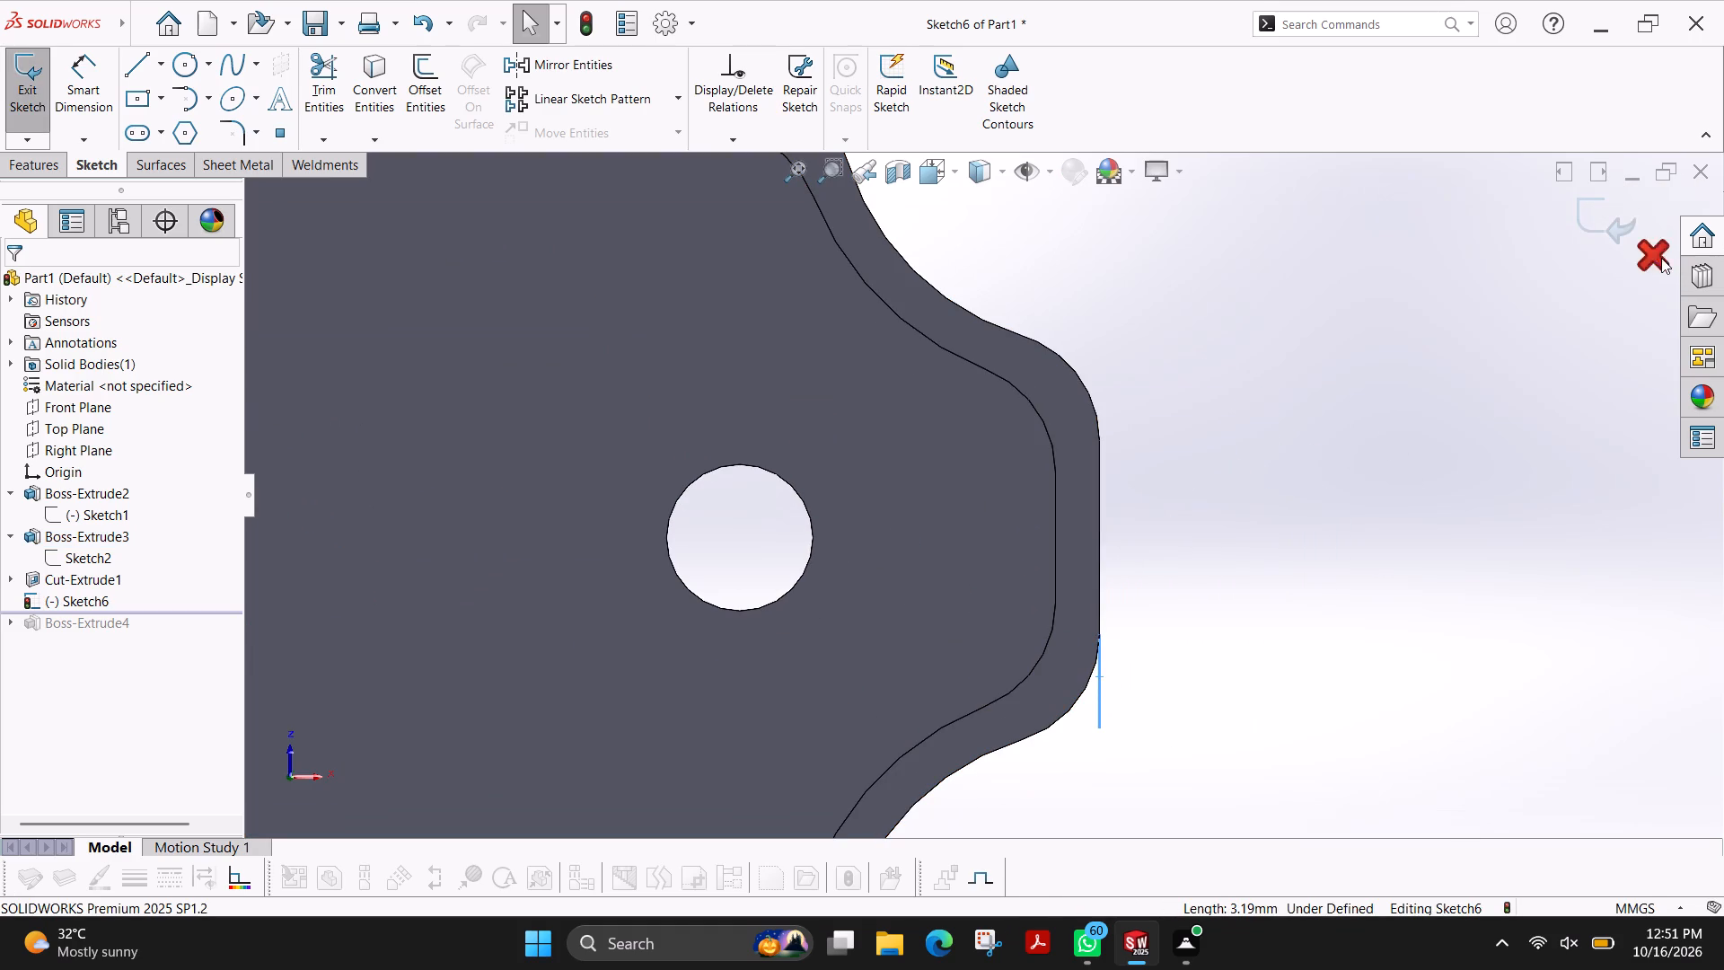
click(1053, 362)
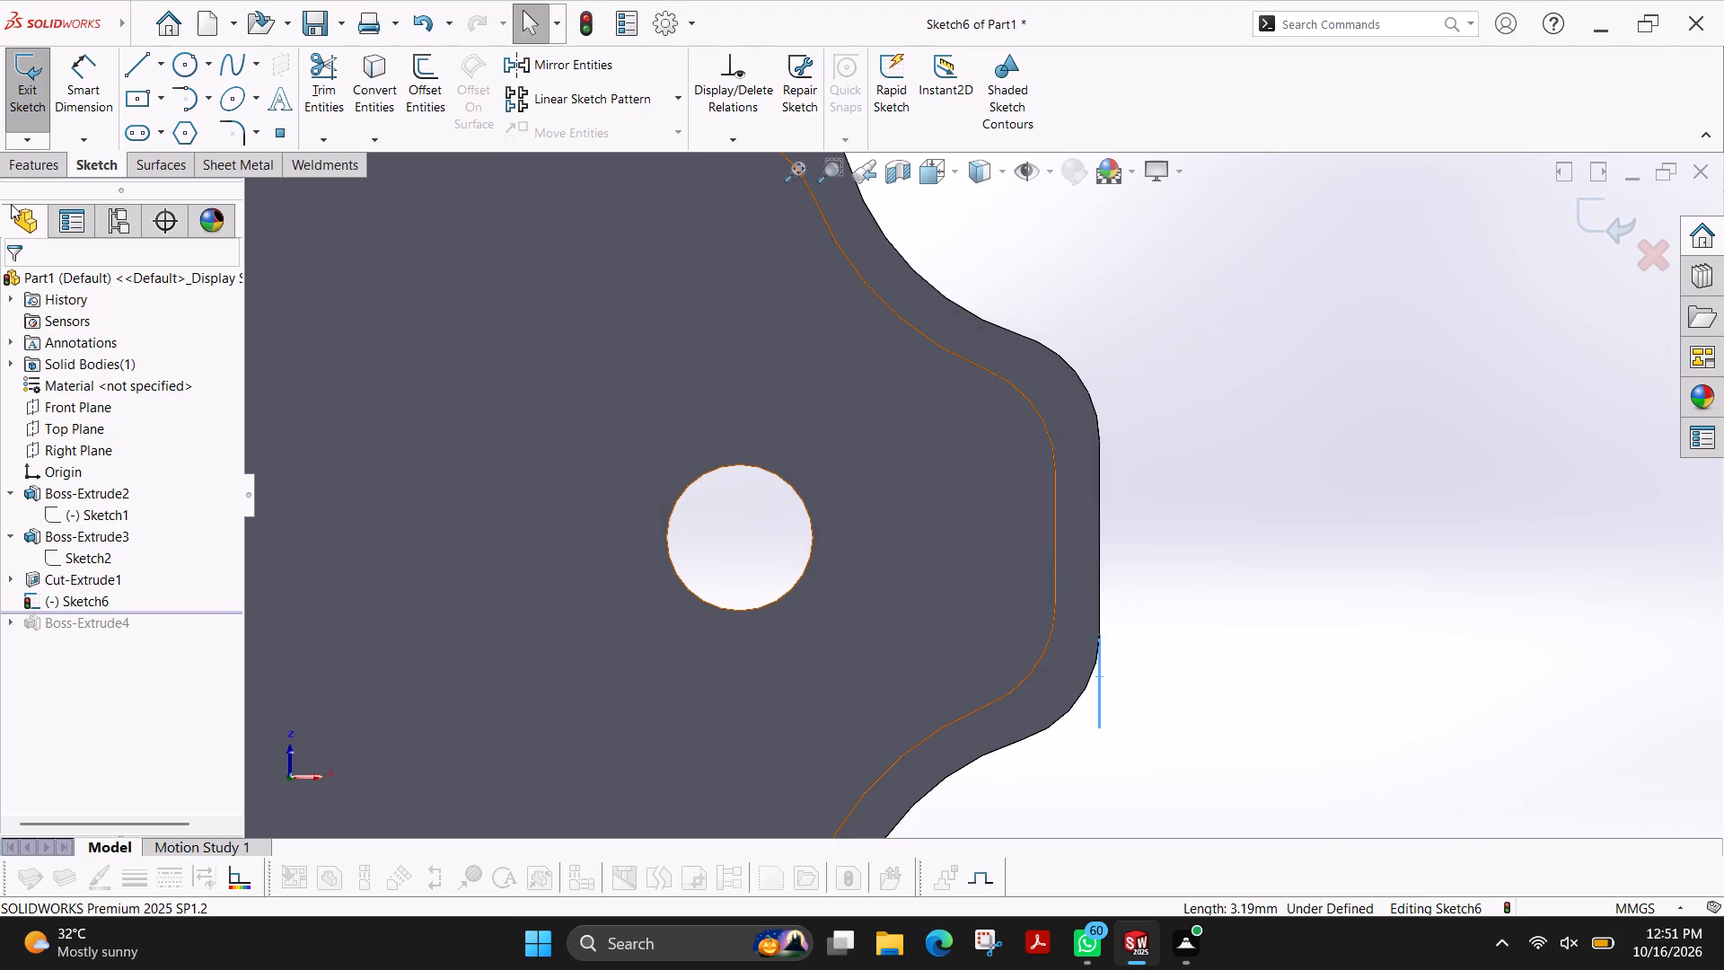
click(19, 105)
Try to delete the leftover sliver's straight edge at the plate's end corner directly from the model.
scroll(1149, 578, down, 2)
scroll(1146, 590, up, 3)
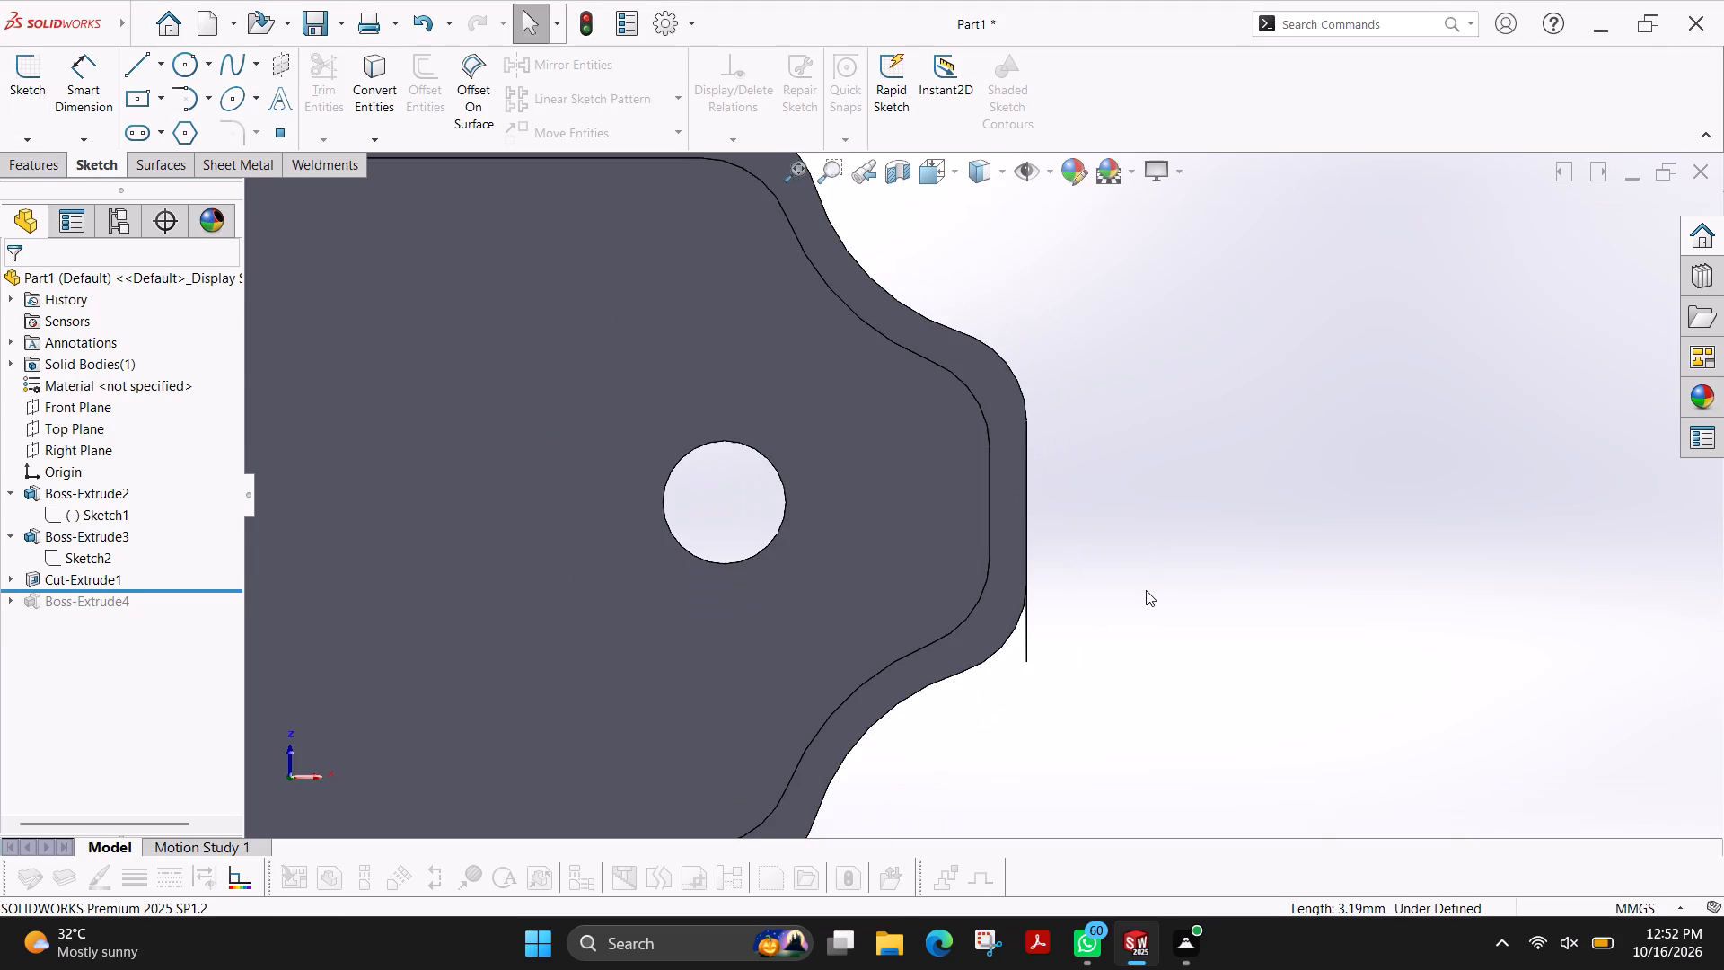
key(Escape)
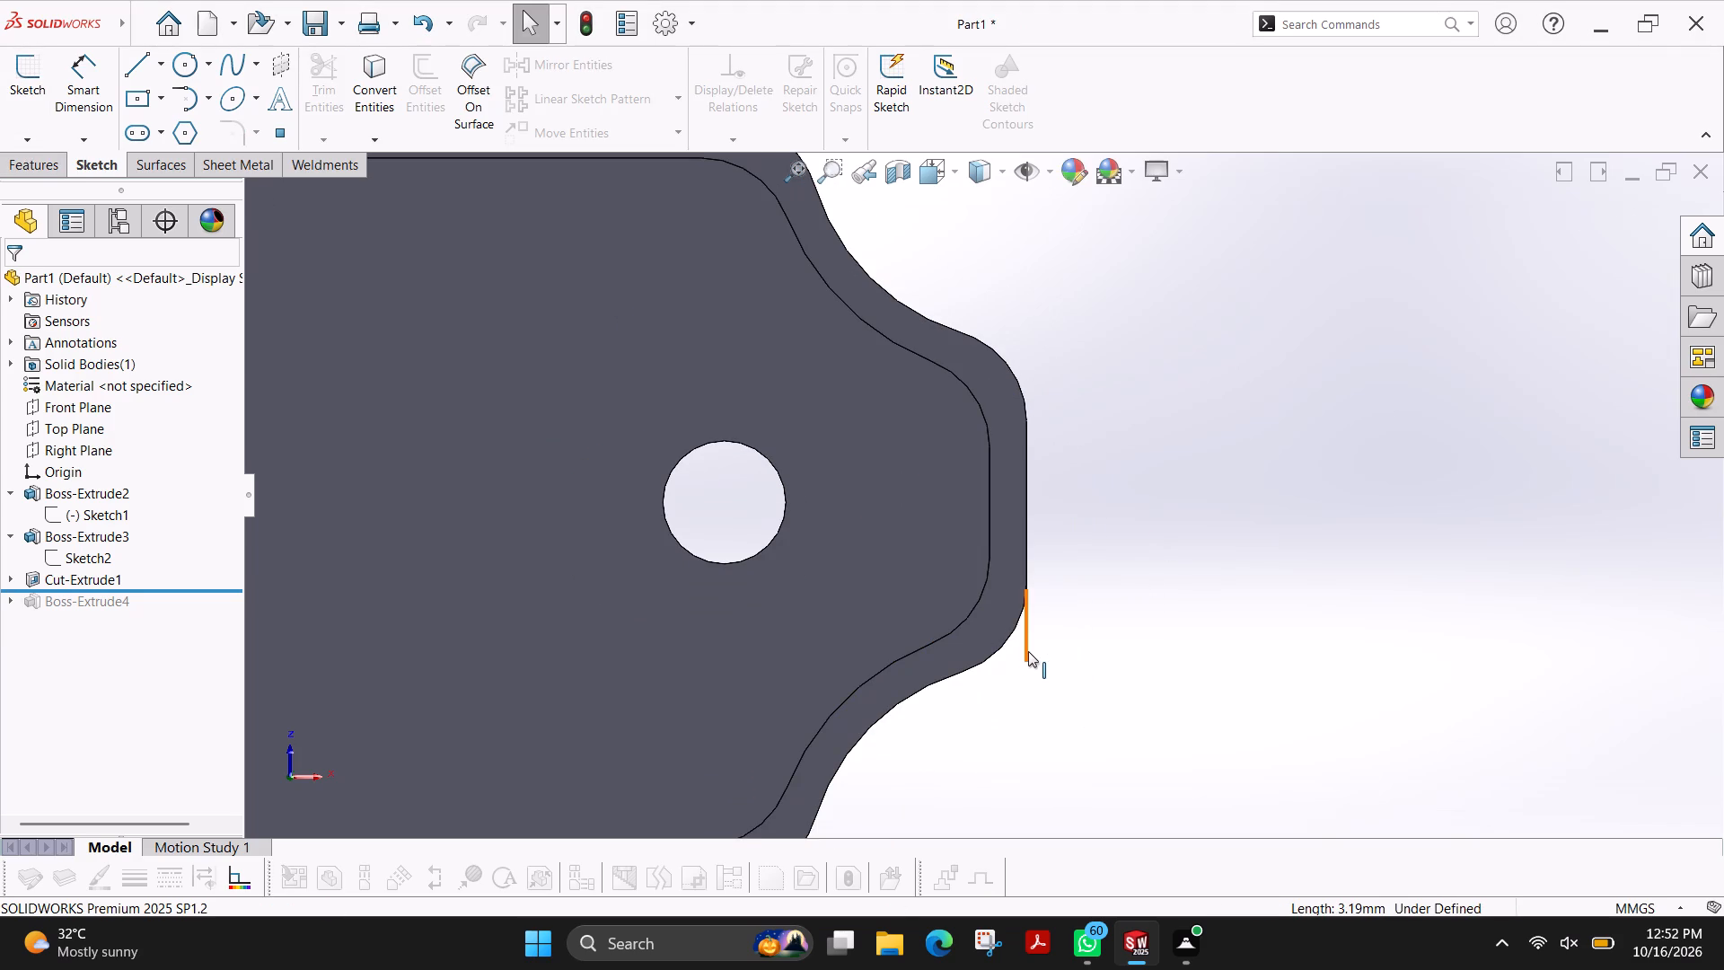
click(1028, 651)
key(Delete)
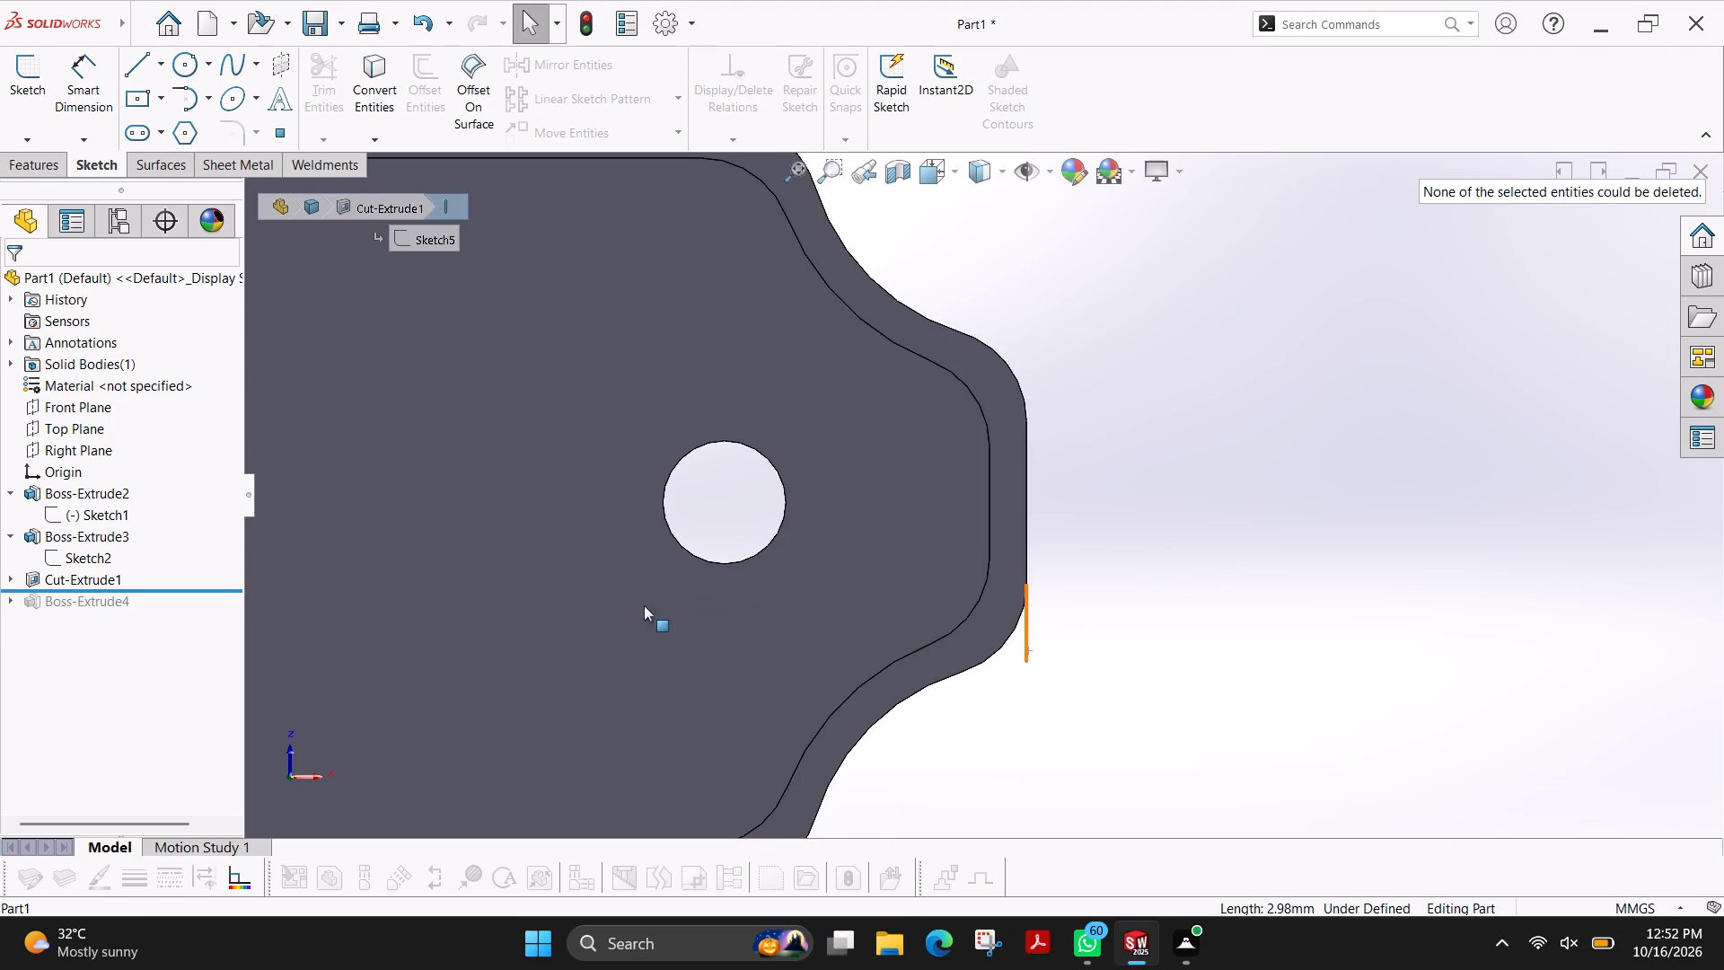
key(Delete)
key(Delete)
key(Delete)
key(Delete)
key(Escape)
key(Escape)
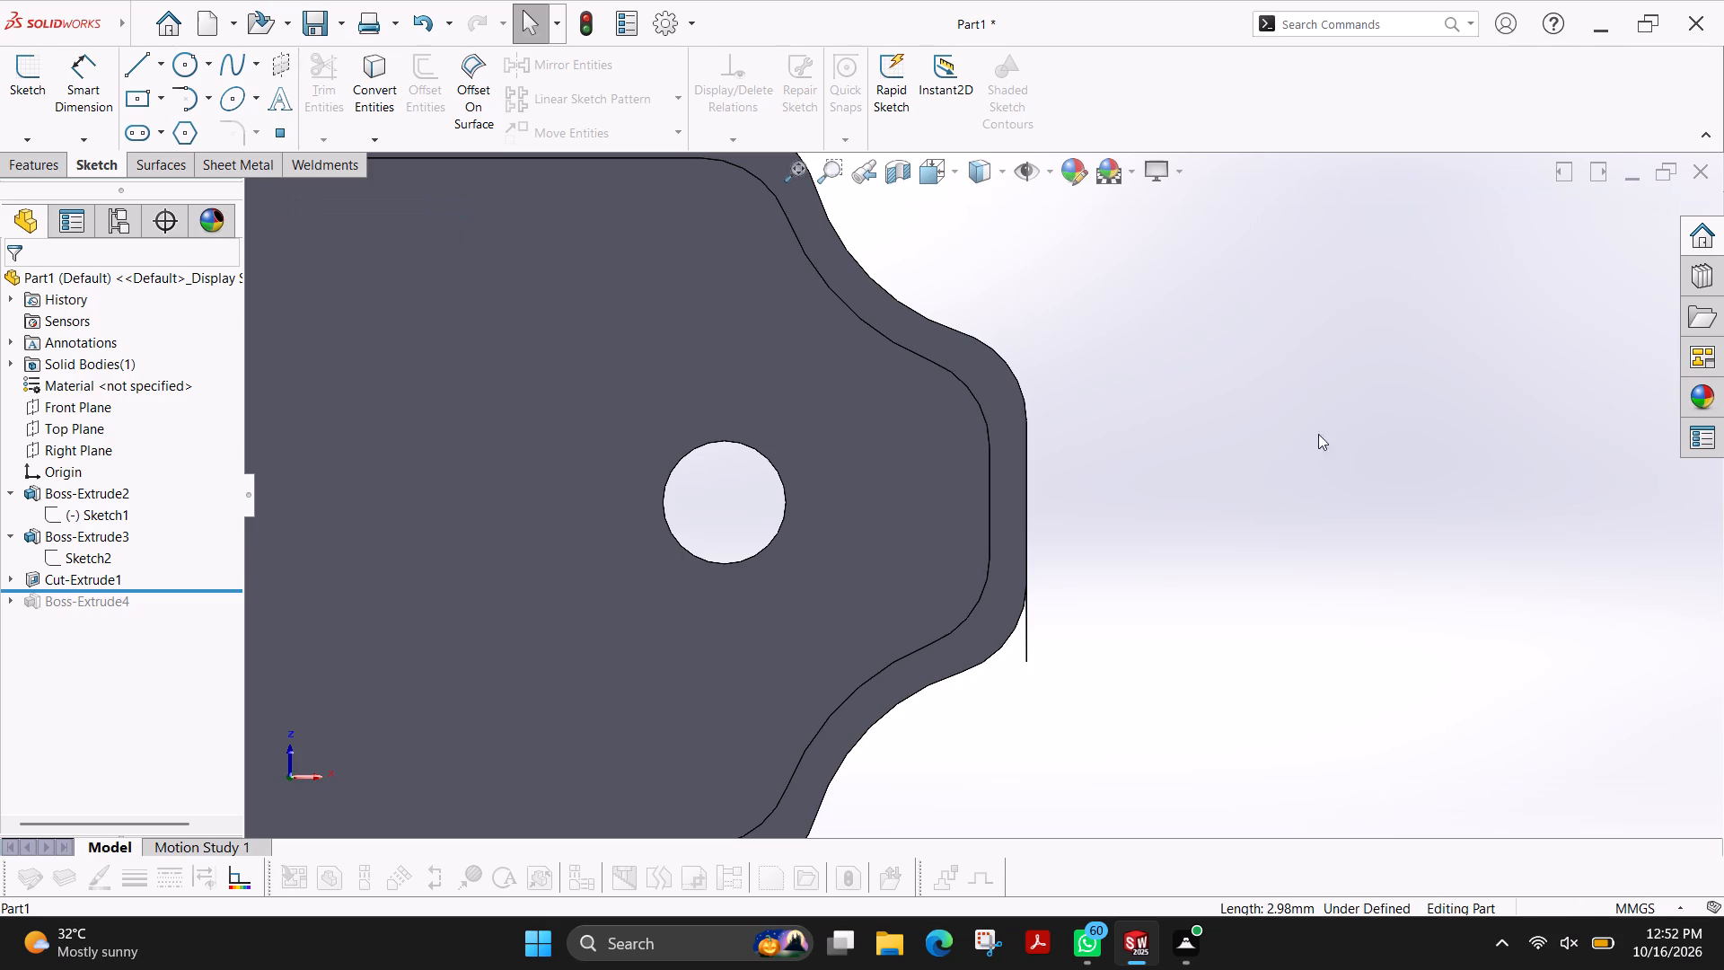
Examine the base plate's Sketch1 outline against the leftover sliver at the end corner.
ctrl+shift+middle_drag(1186, 494, 1116, 507)
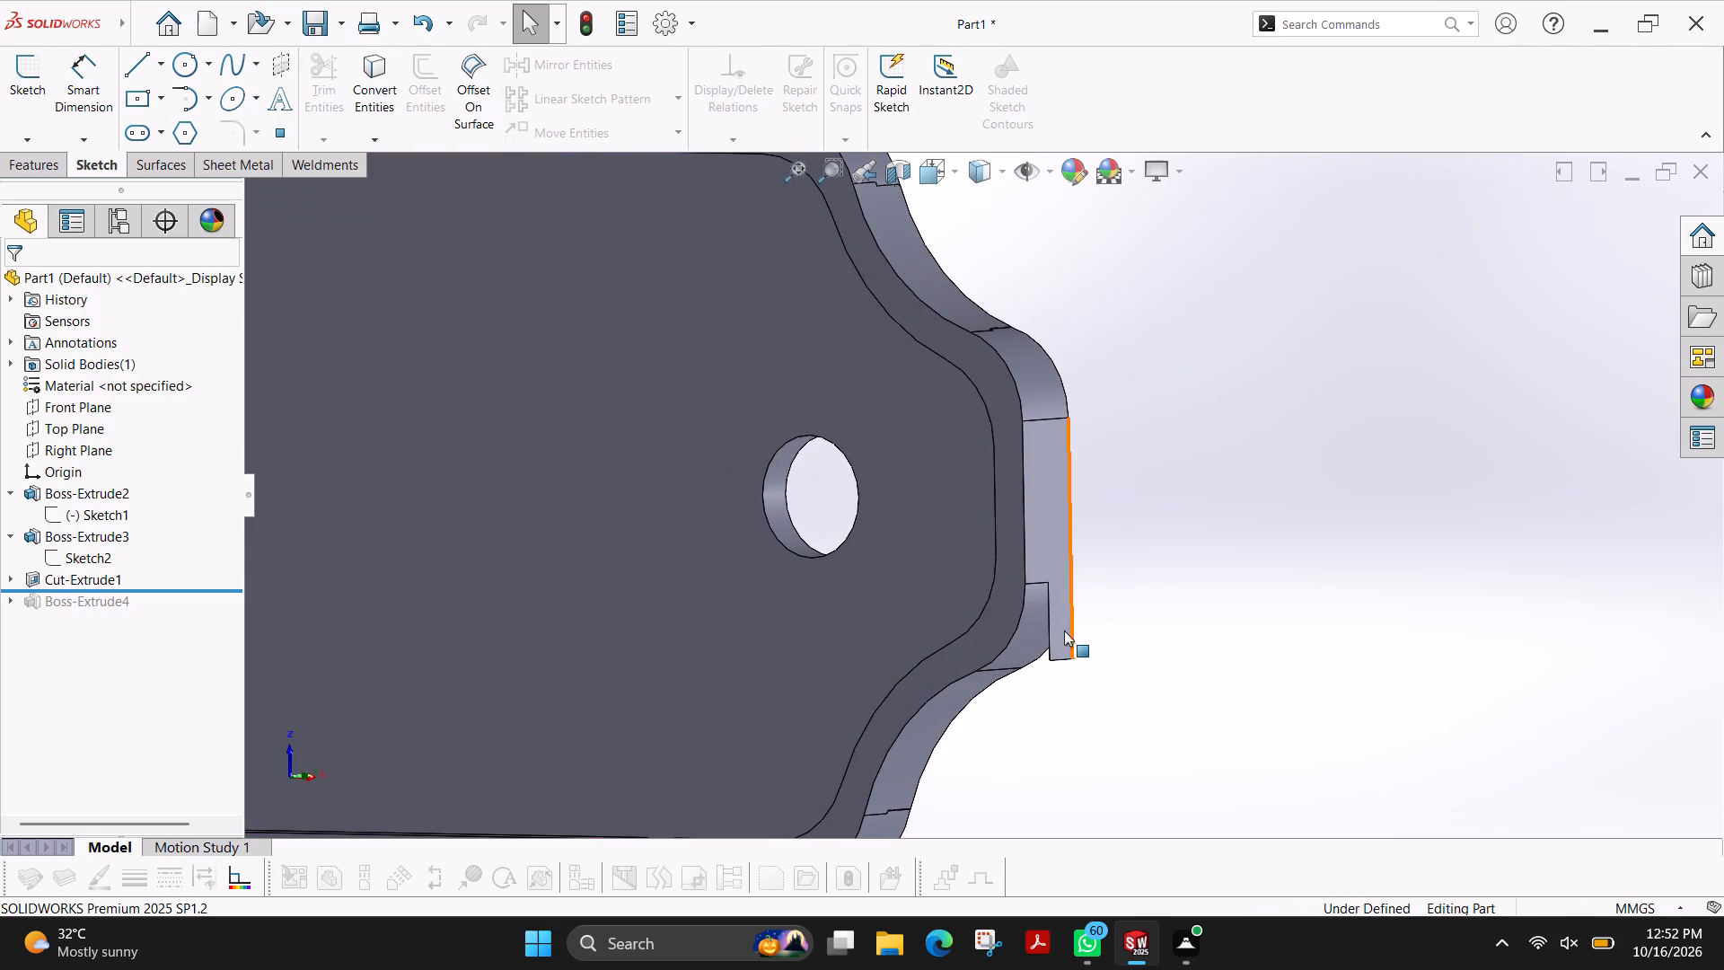
double_click(1061, 630)
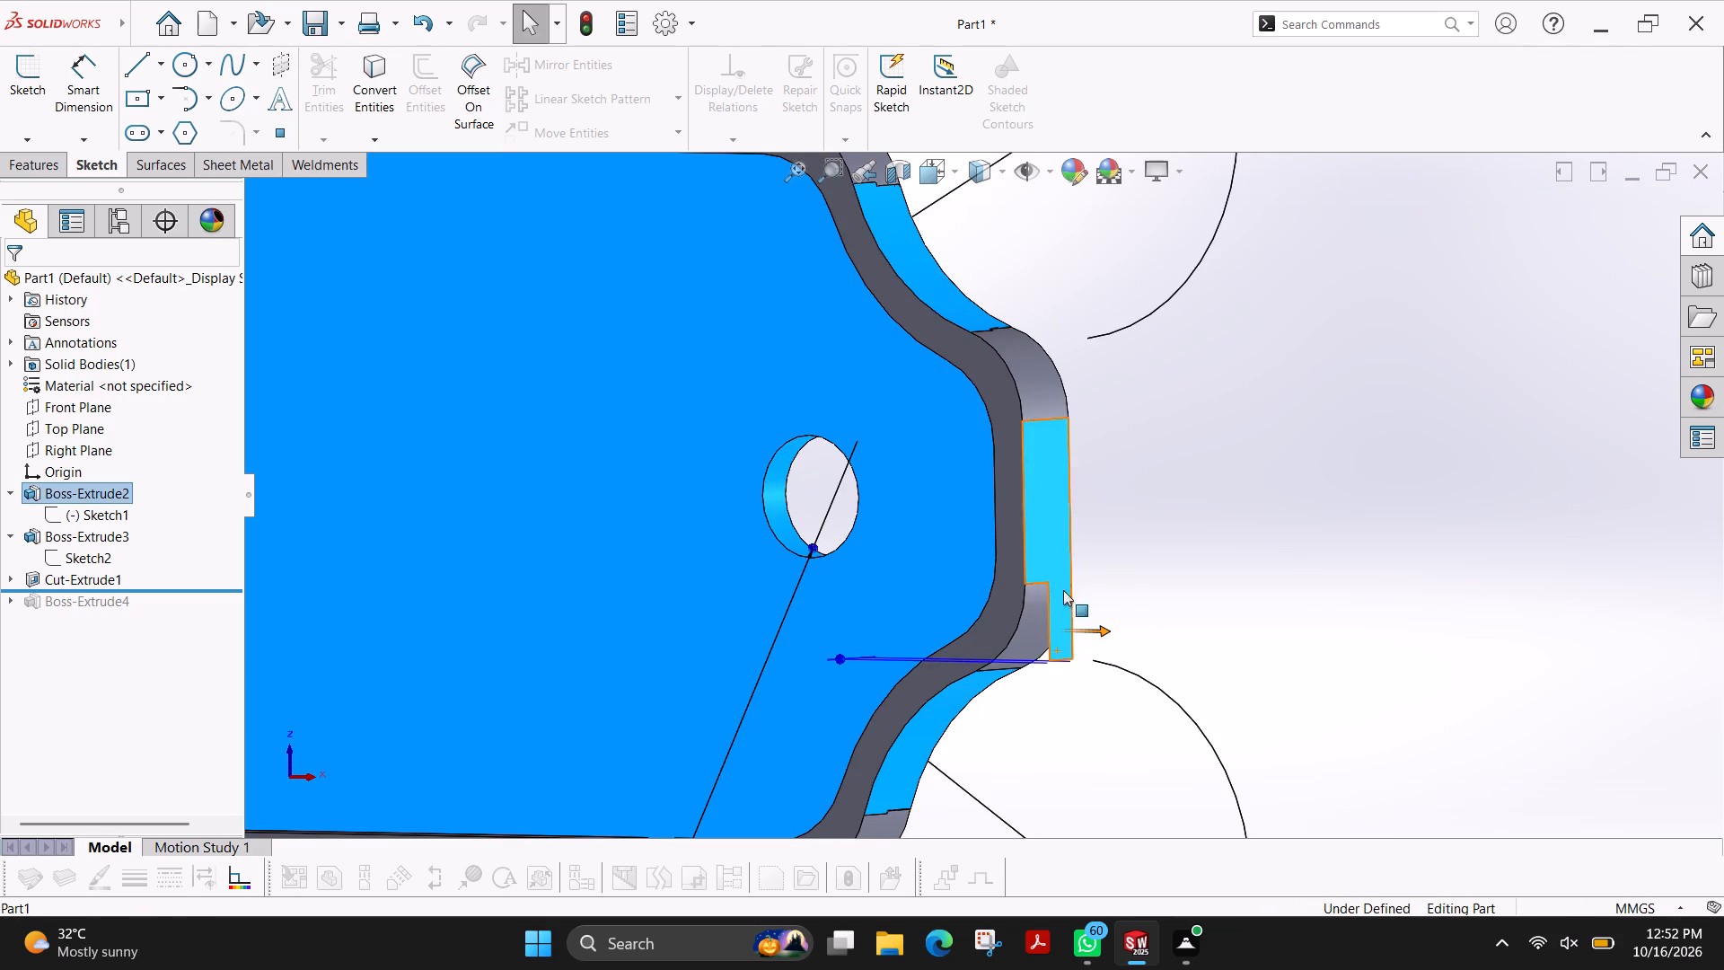
click(75, 512)
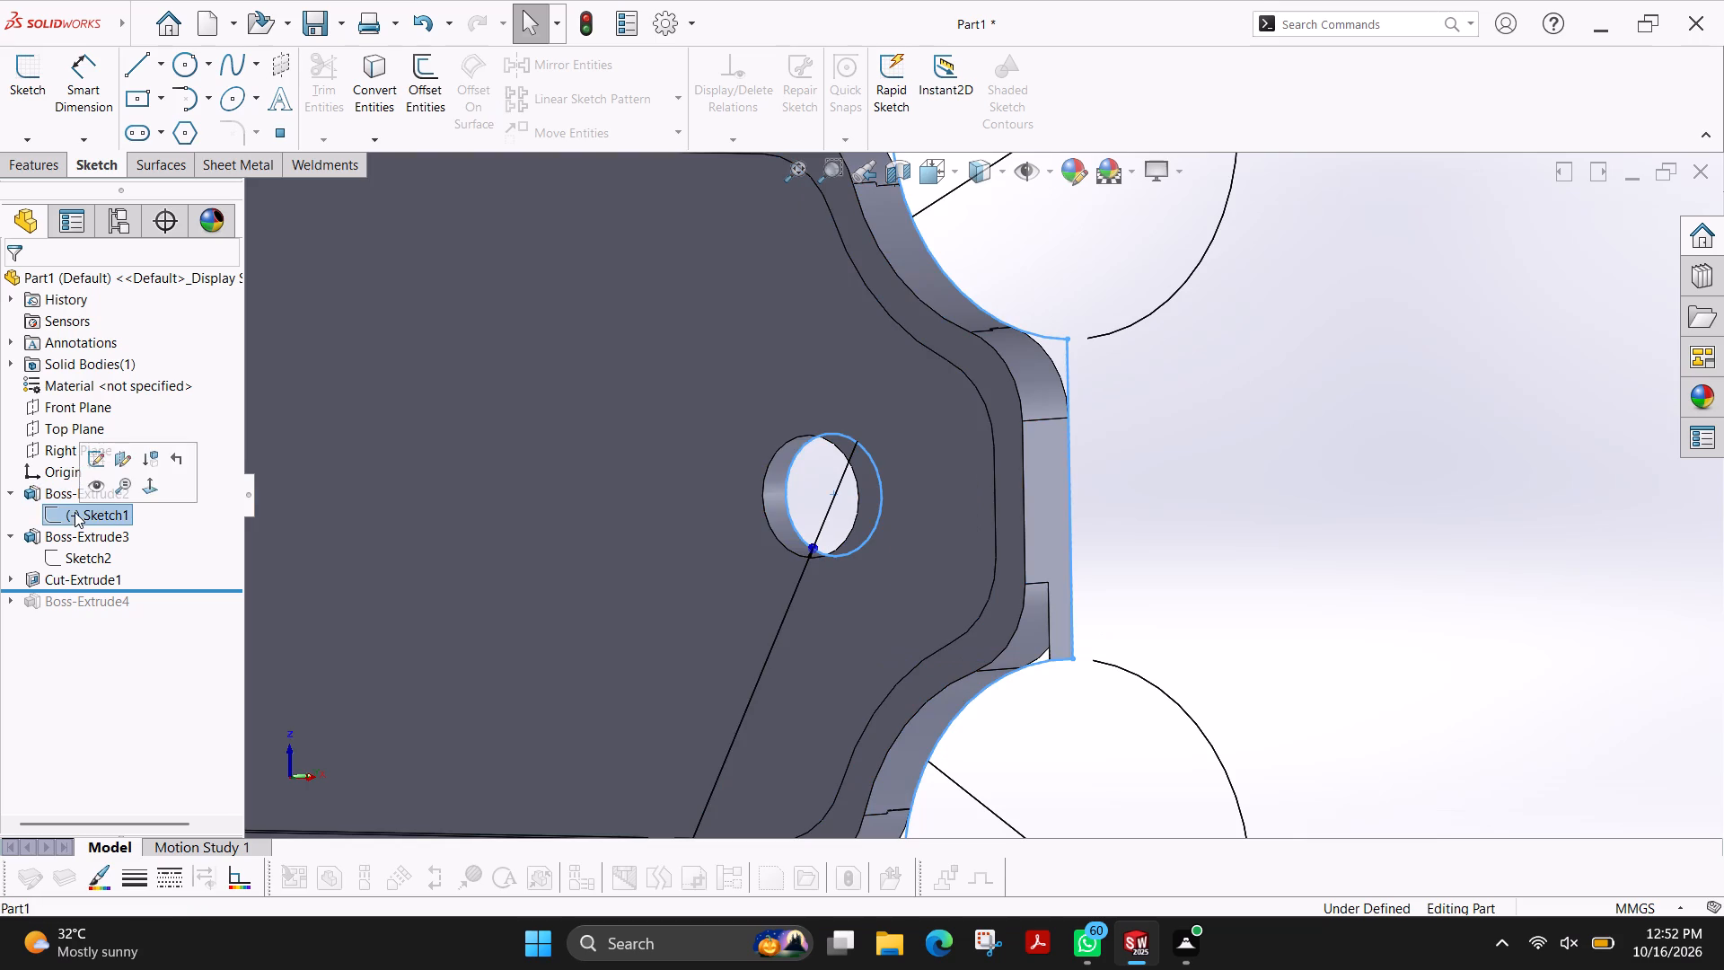
scroll(1128, 624, down, 1)
scroll(1095, 621, up, 1)
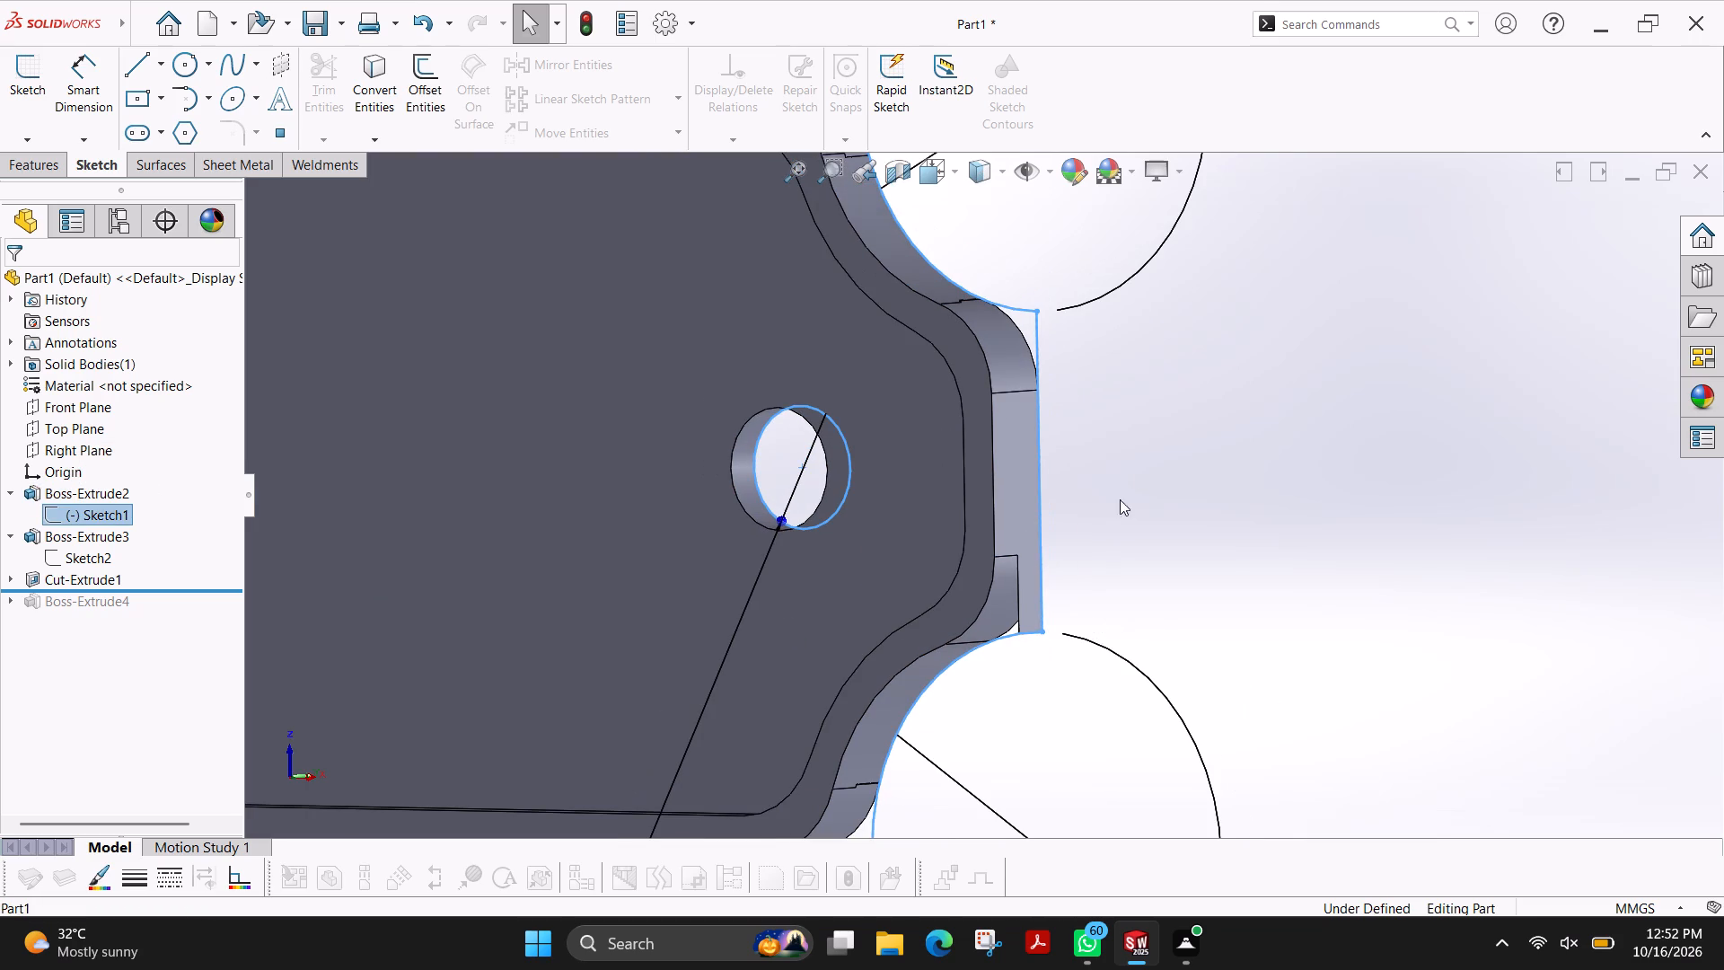
ctrl+shift+middle_drag(1137, 468, 1192, 477)
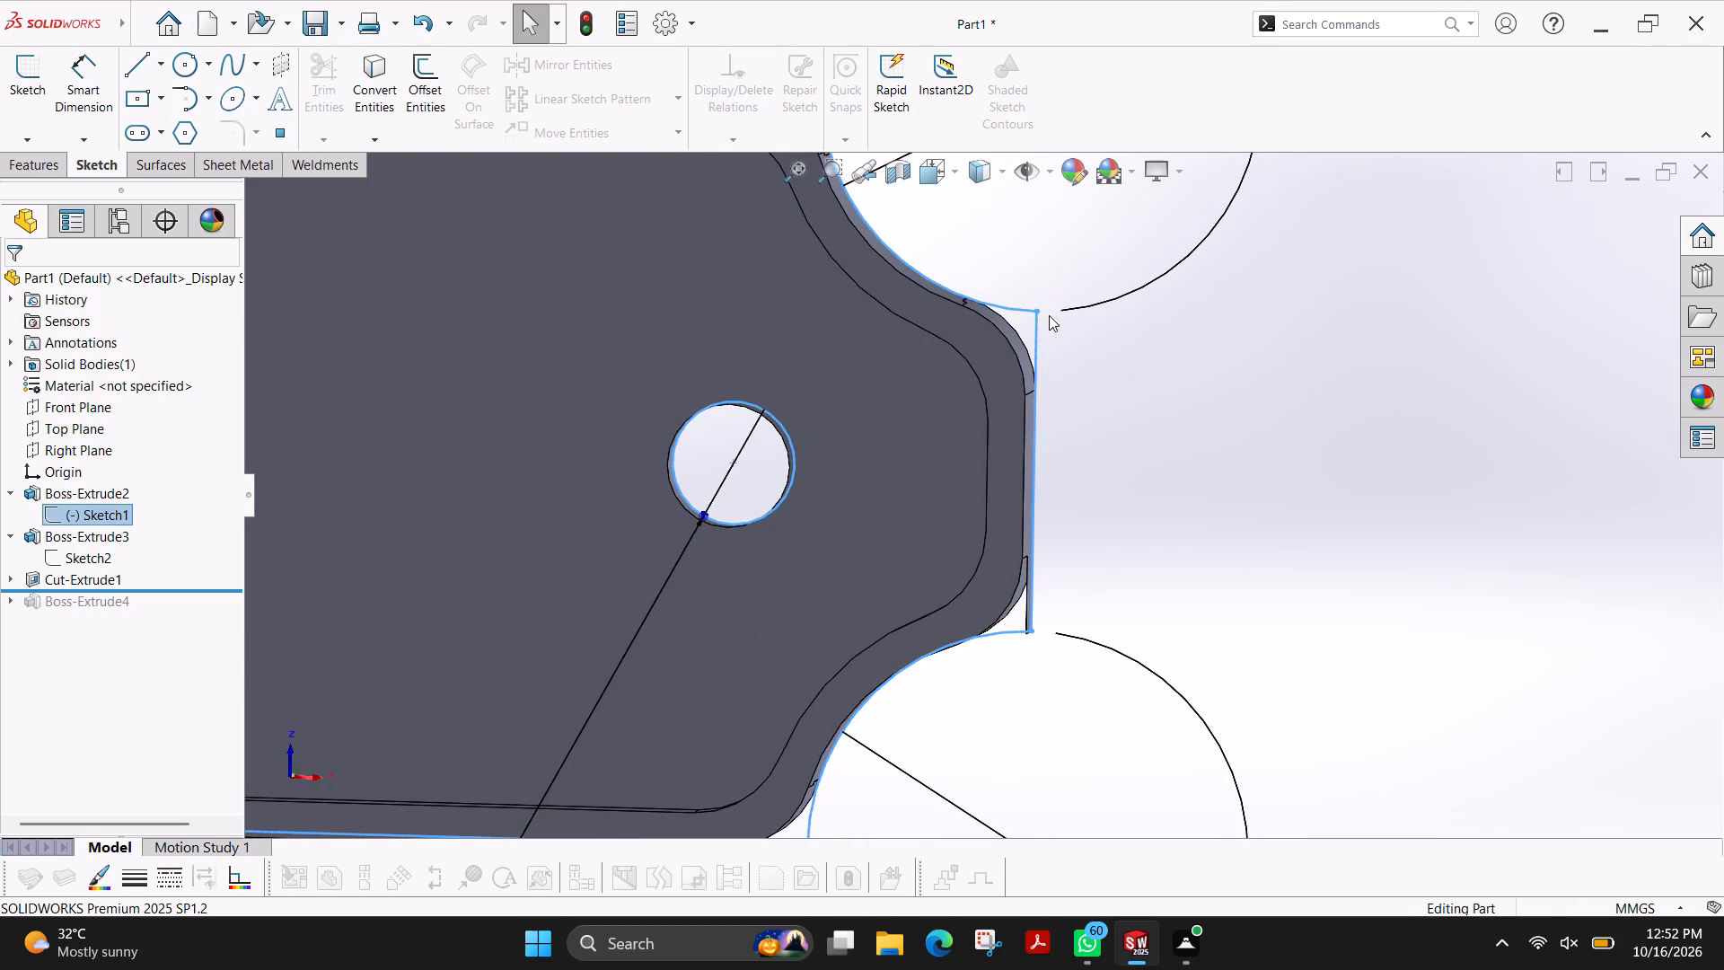
scroll(1036, 600, down, 6)
scroll(1034, 600, up, 1)
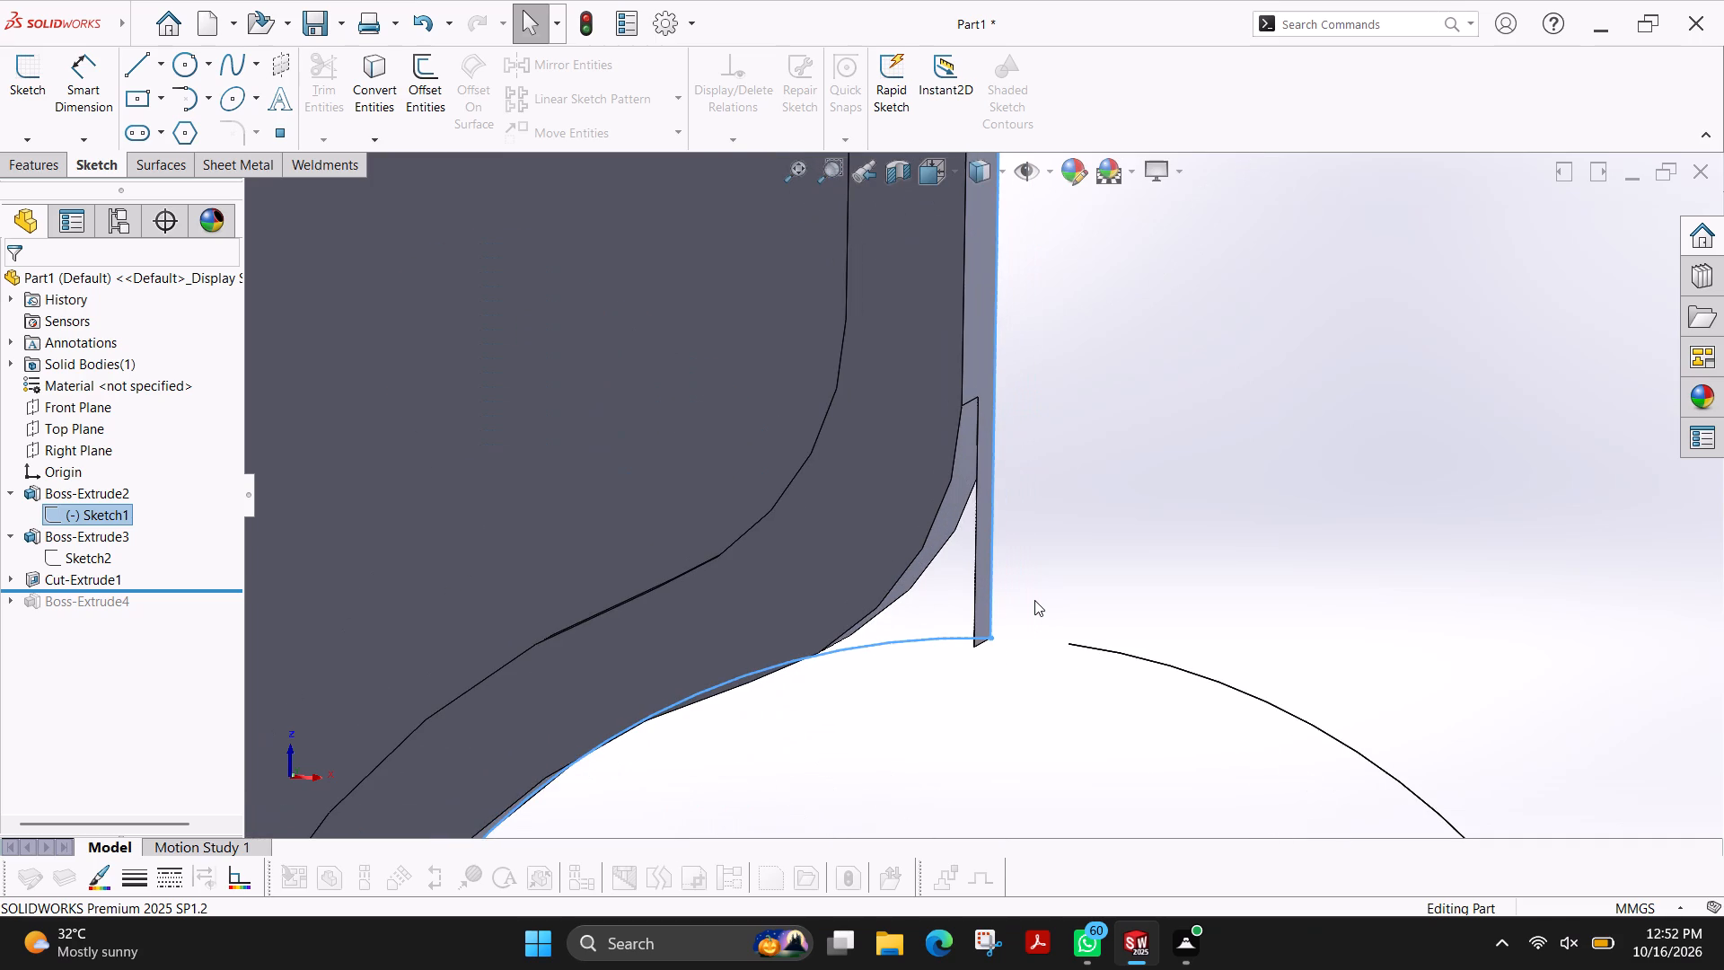
scroll(1034, 600, up, 3)
key(Escape)
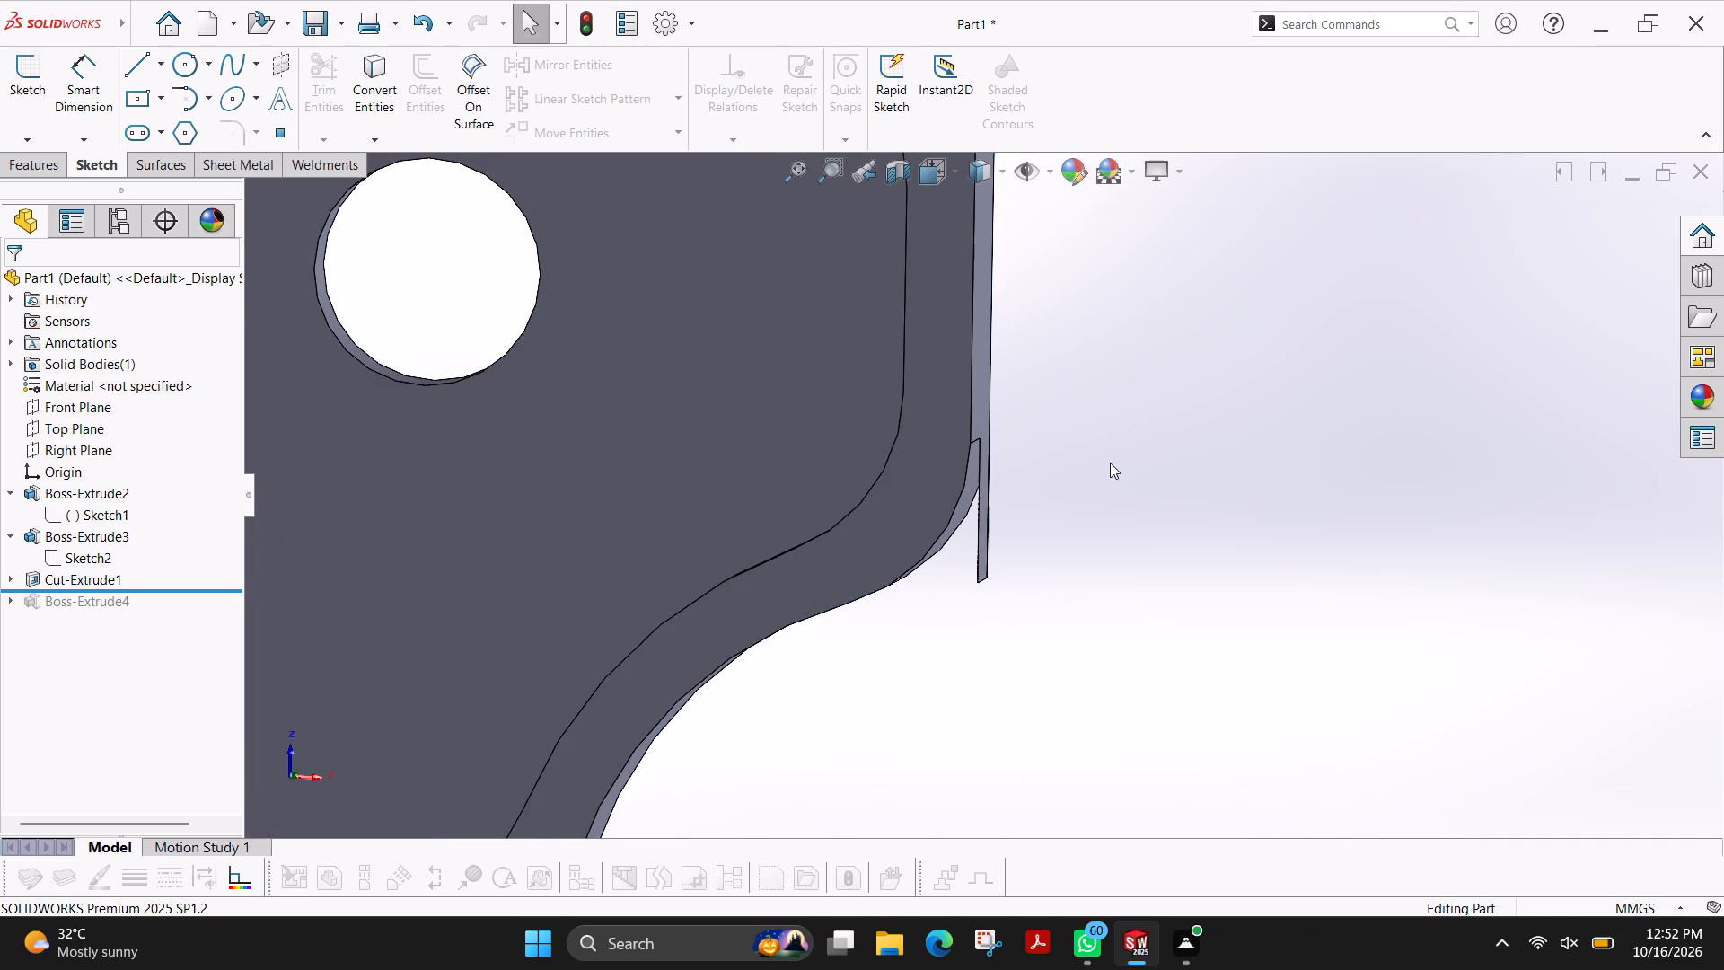
key(Escape)
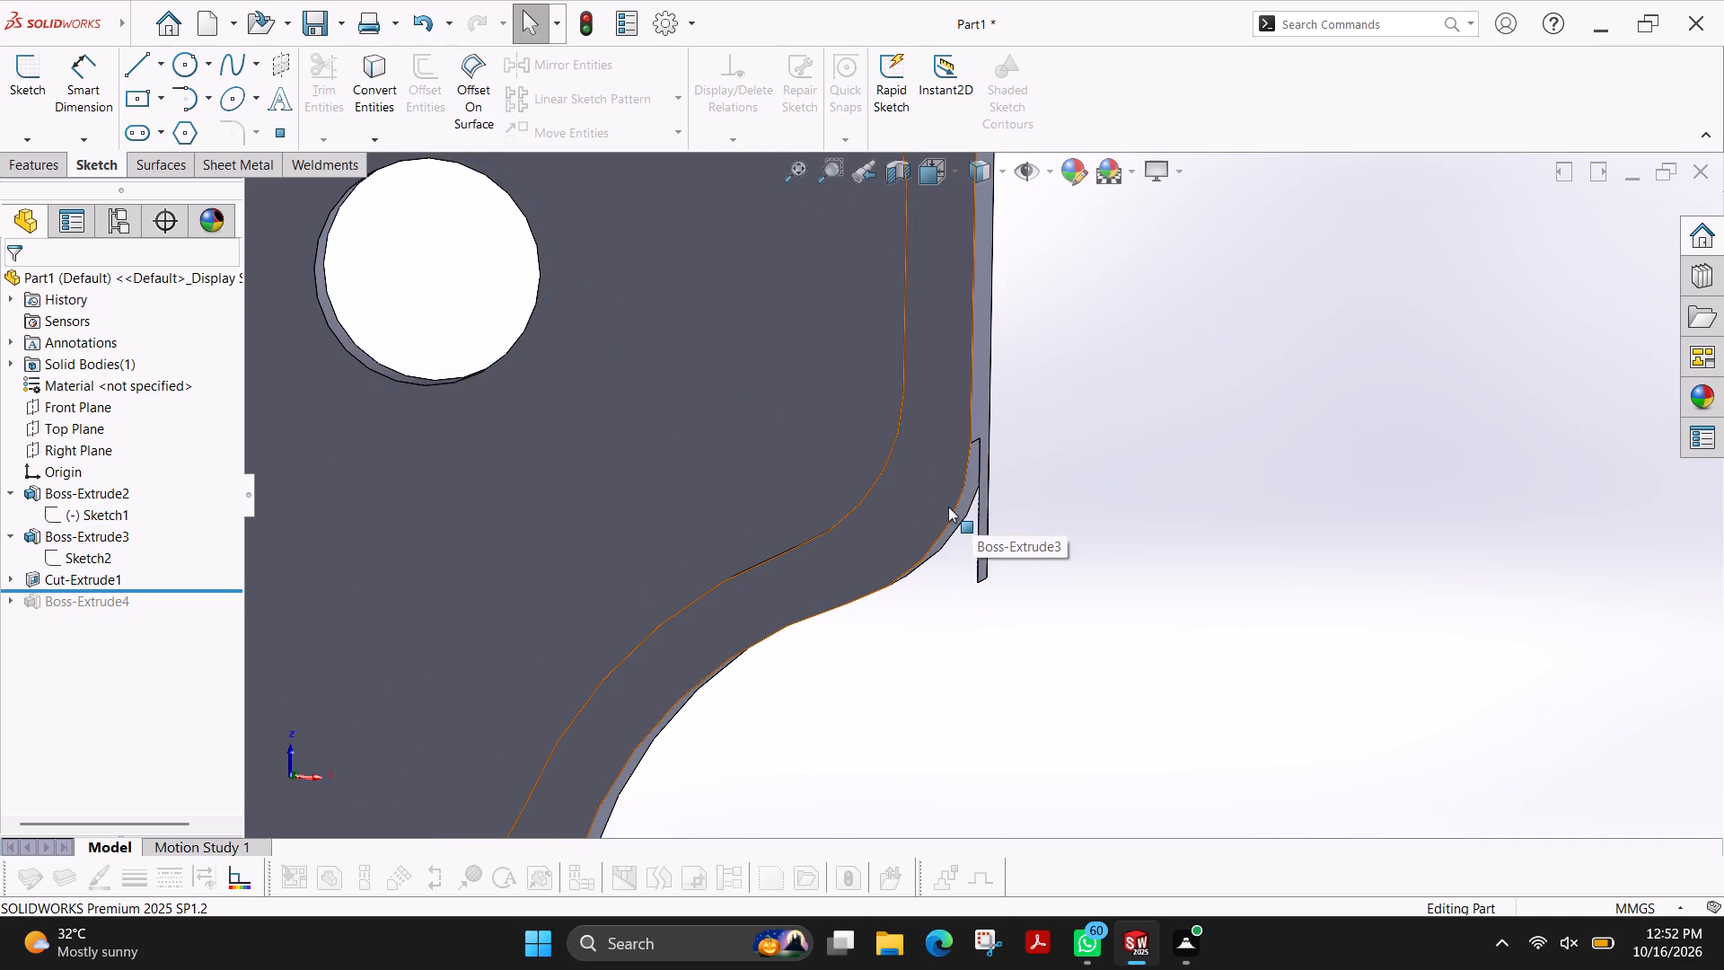
Examine the rim extrusion's Sketch2 outline against the leftover sliver at the plate's end corner.
scroll(951, 507, up, 5)
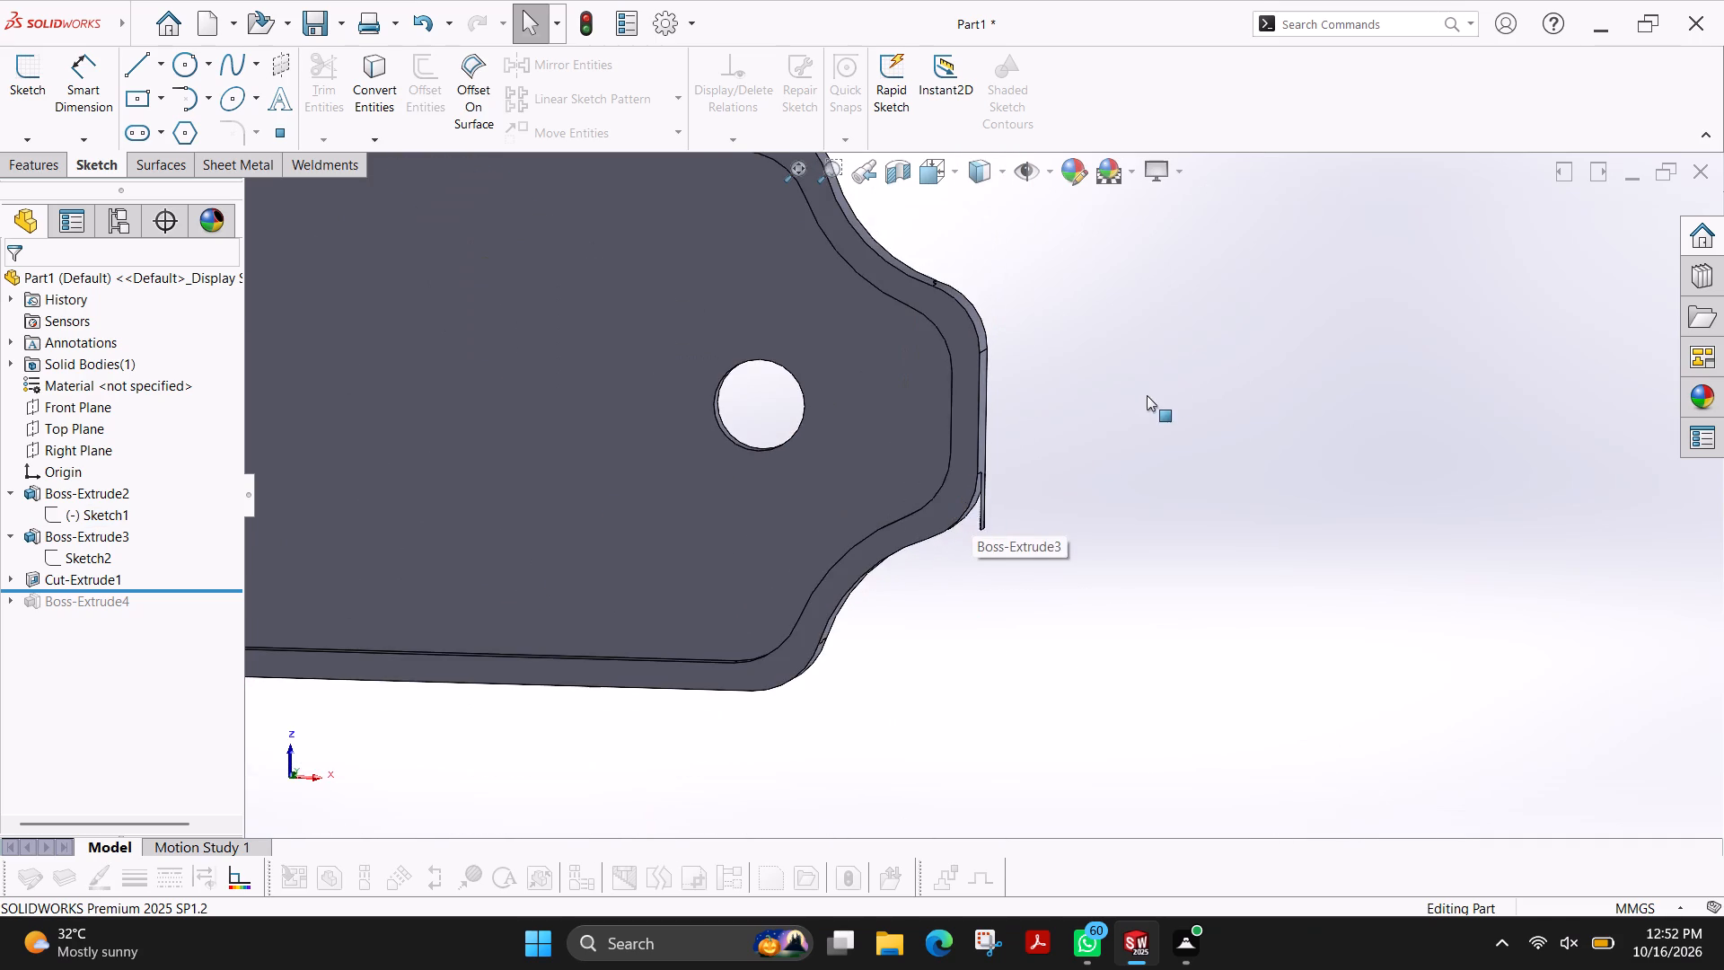
scroll(1121, 385, up, 3)
scroll(1100, 402, down, 4)
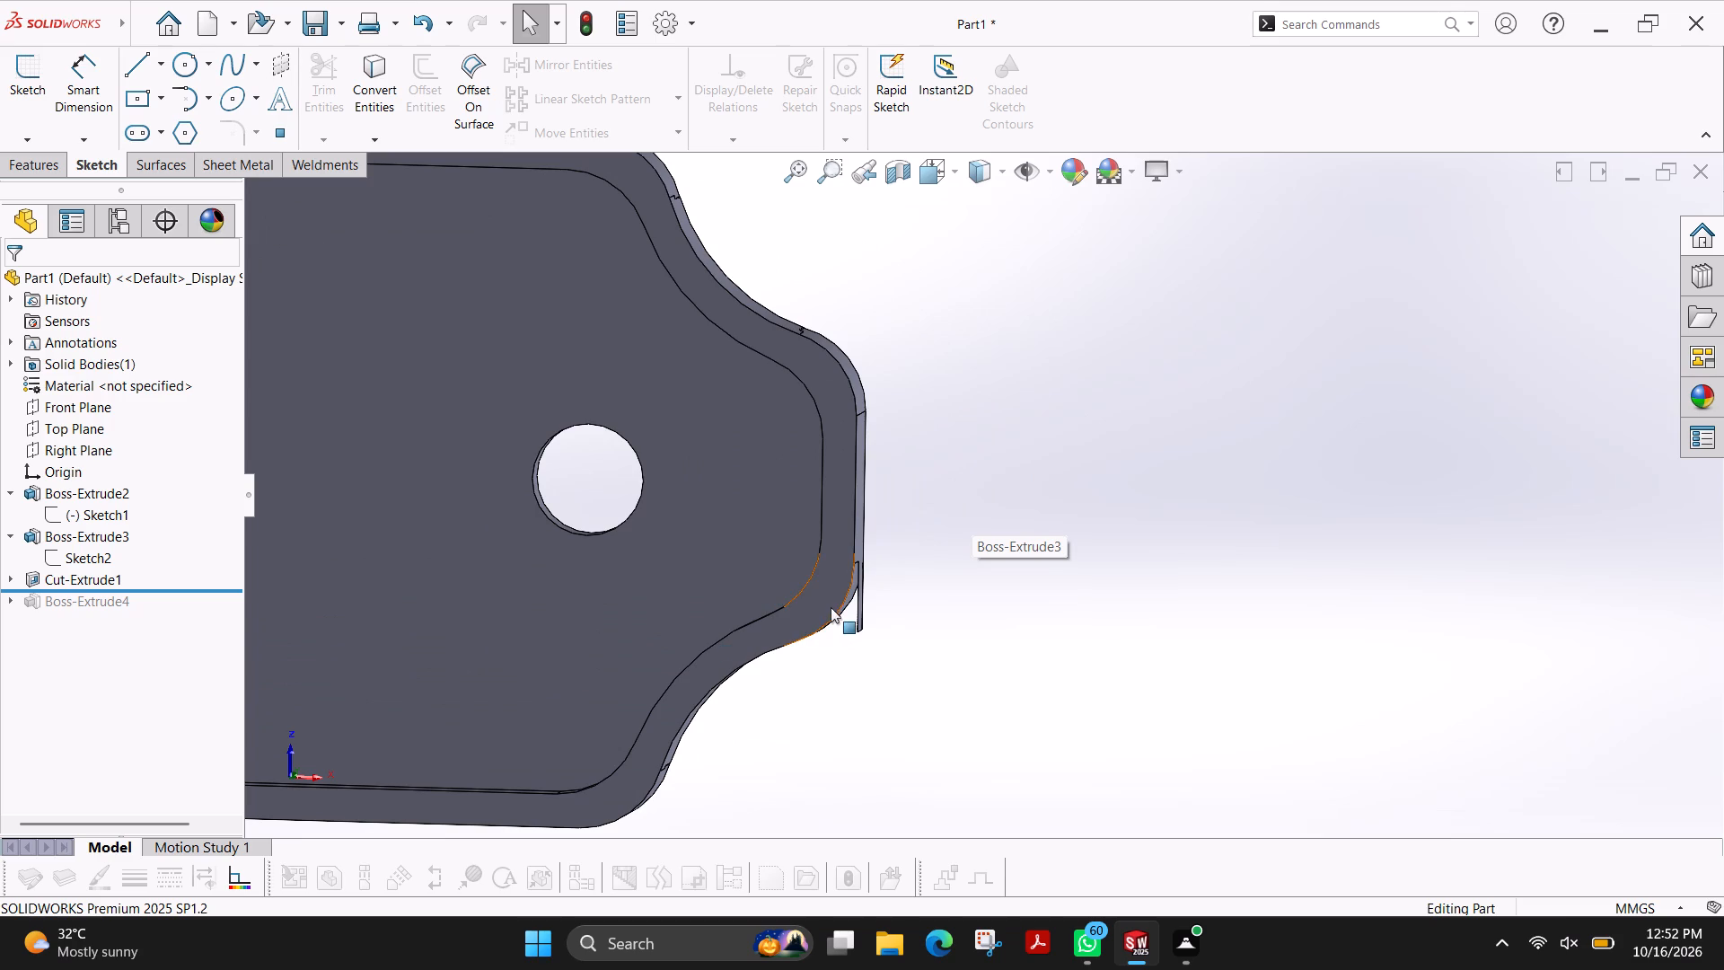
click(842, 607)
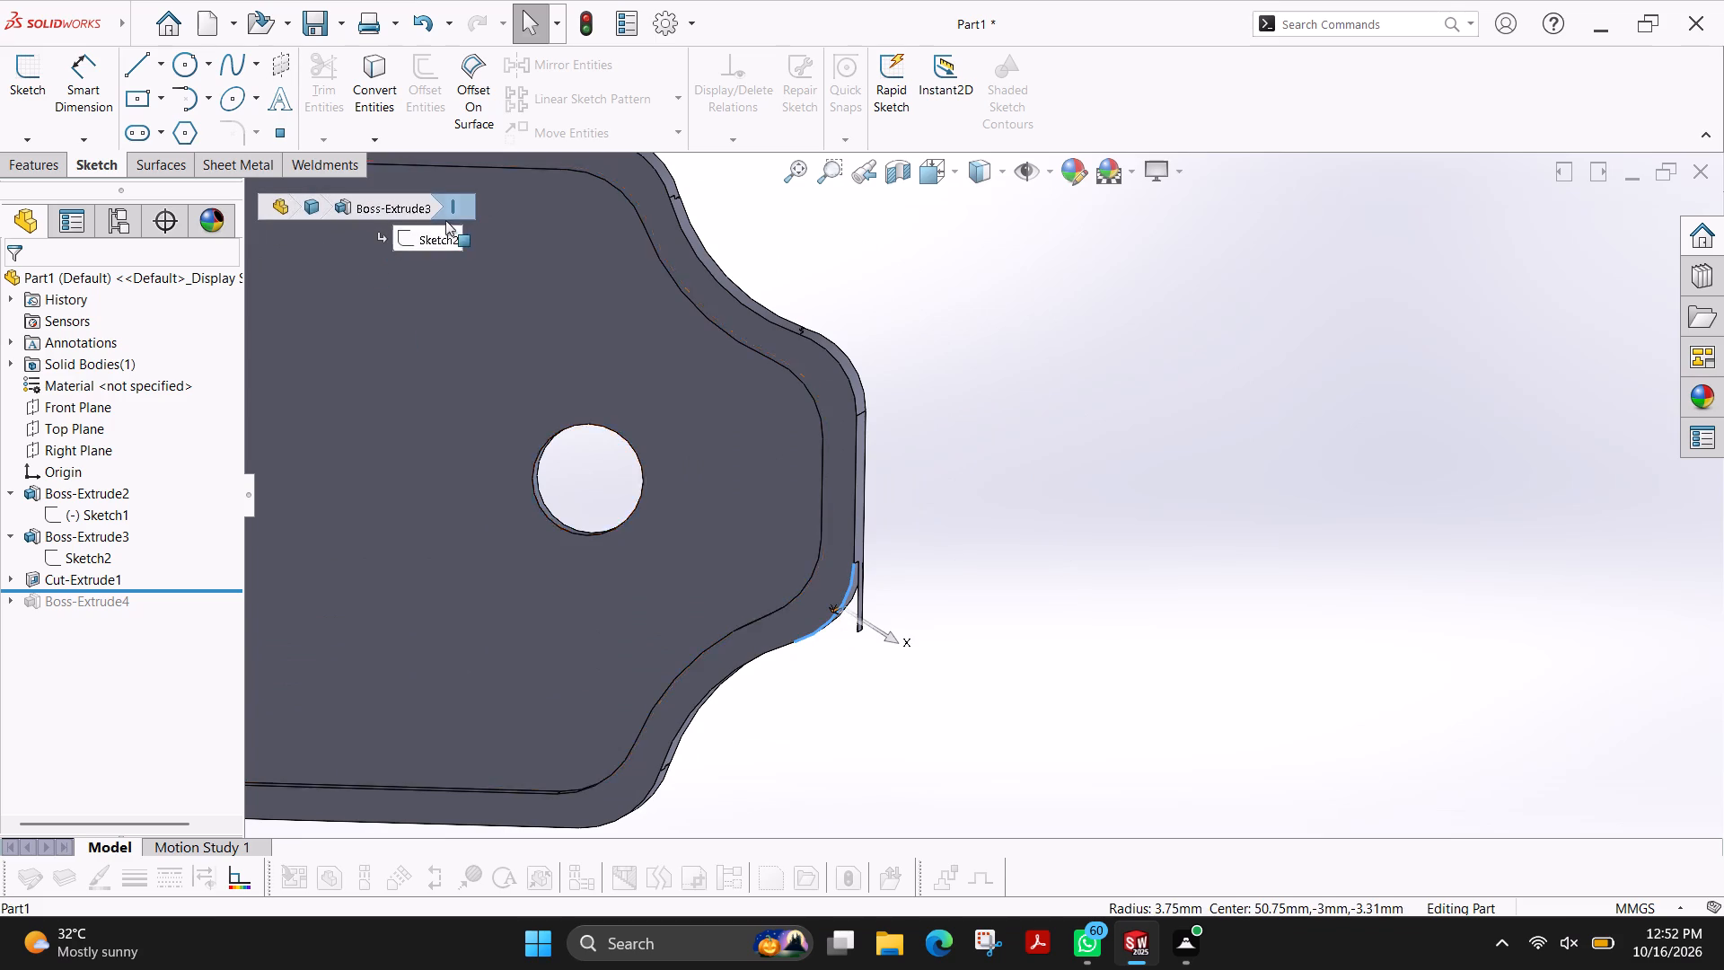
click(441, 246)
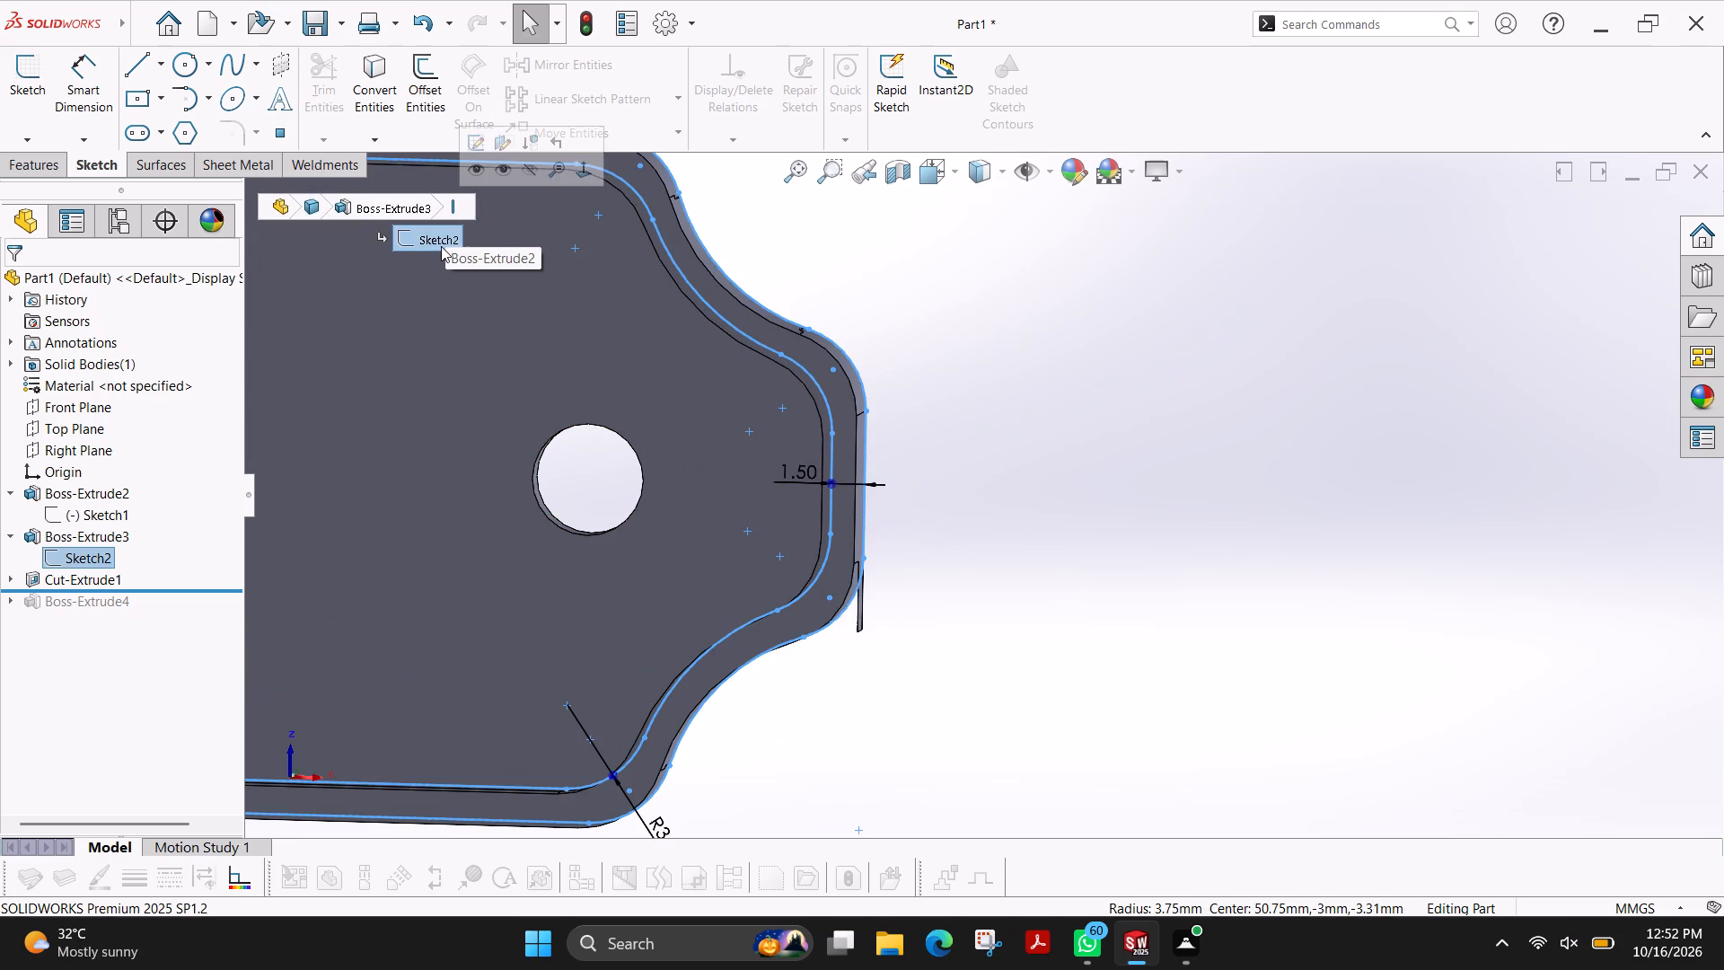
scroll(828, 463, down, 3)
scroll(1073, 640, down, 3)
scroll(710, 601, down, 3)
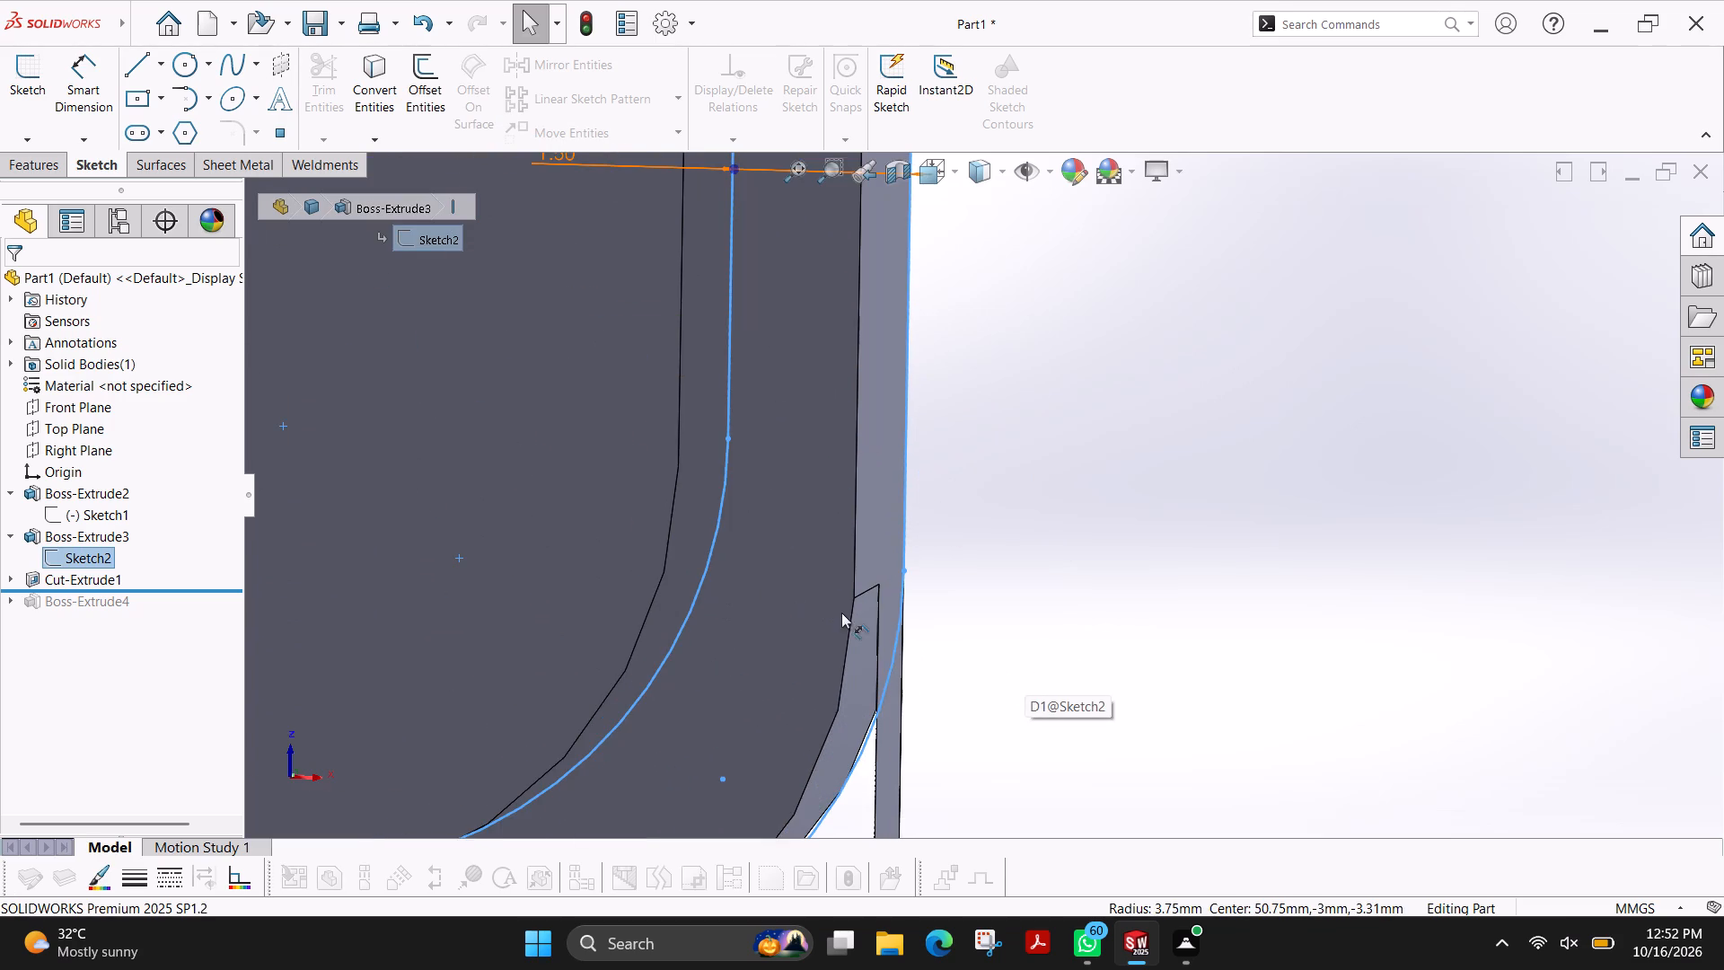
ctrl+shift+middle_click(1075, 545)
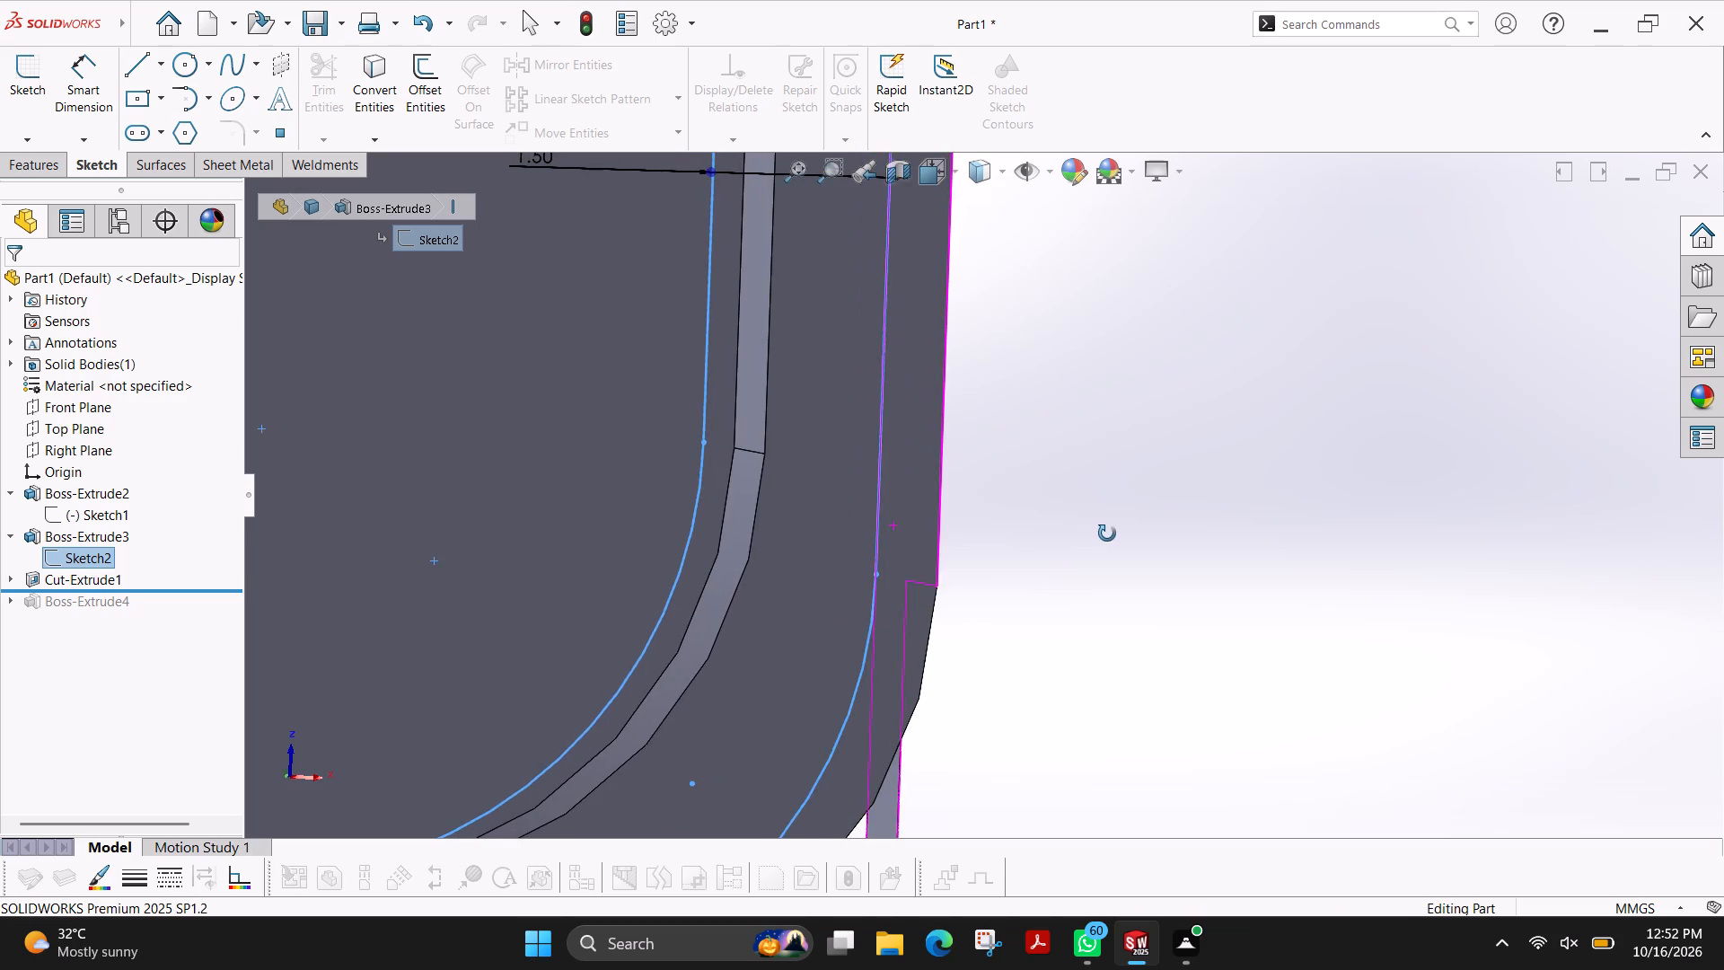
key(Escape)
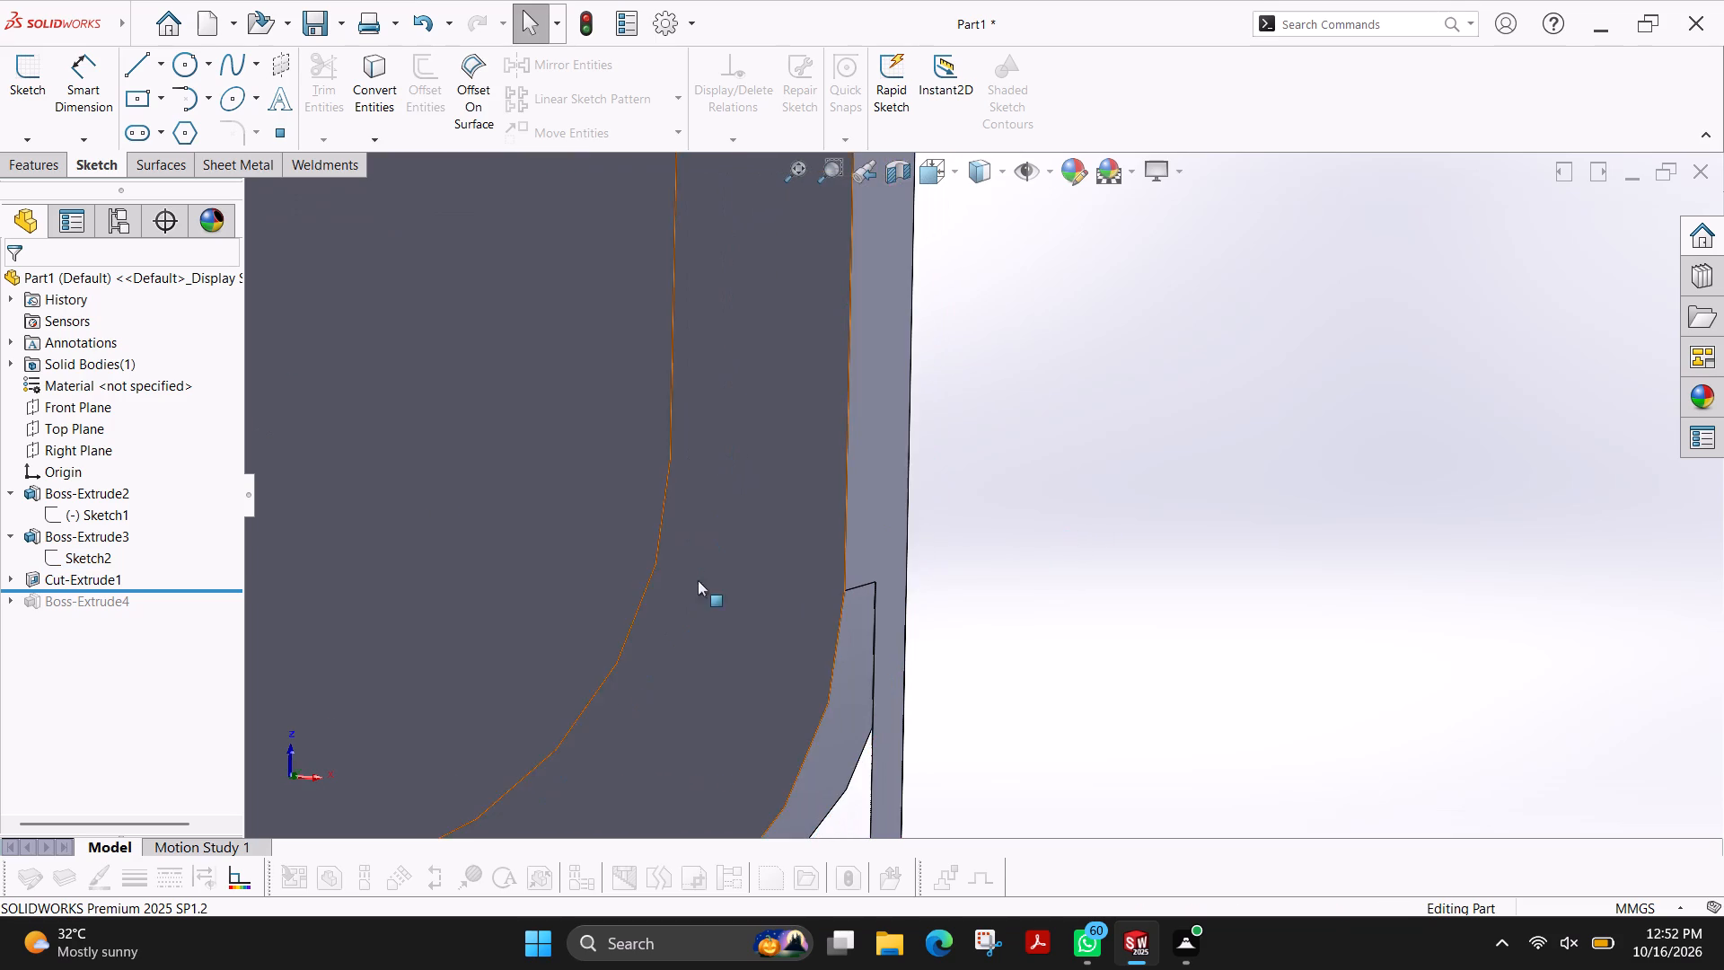
scroll(585, 589, up, 2)
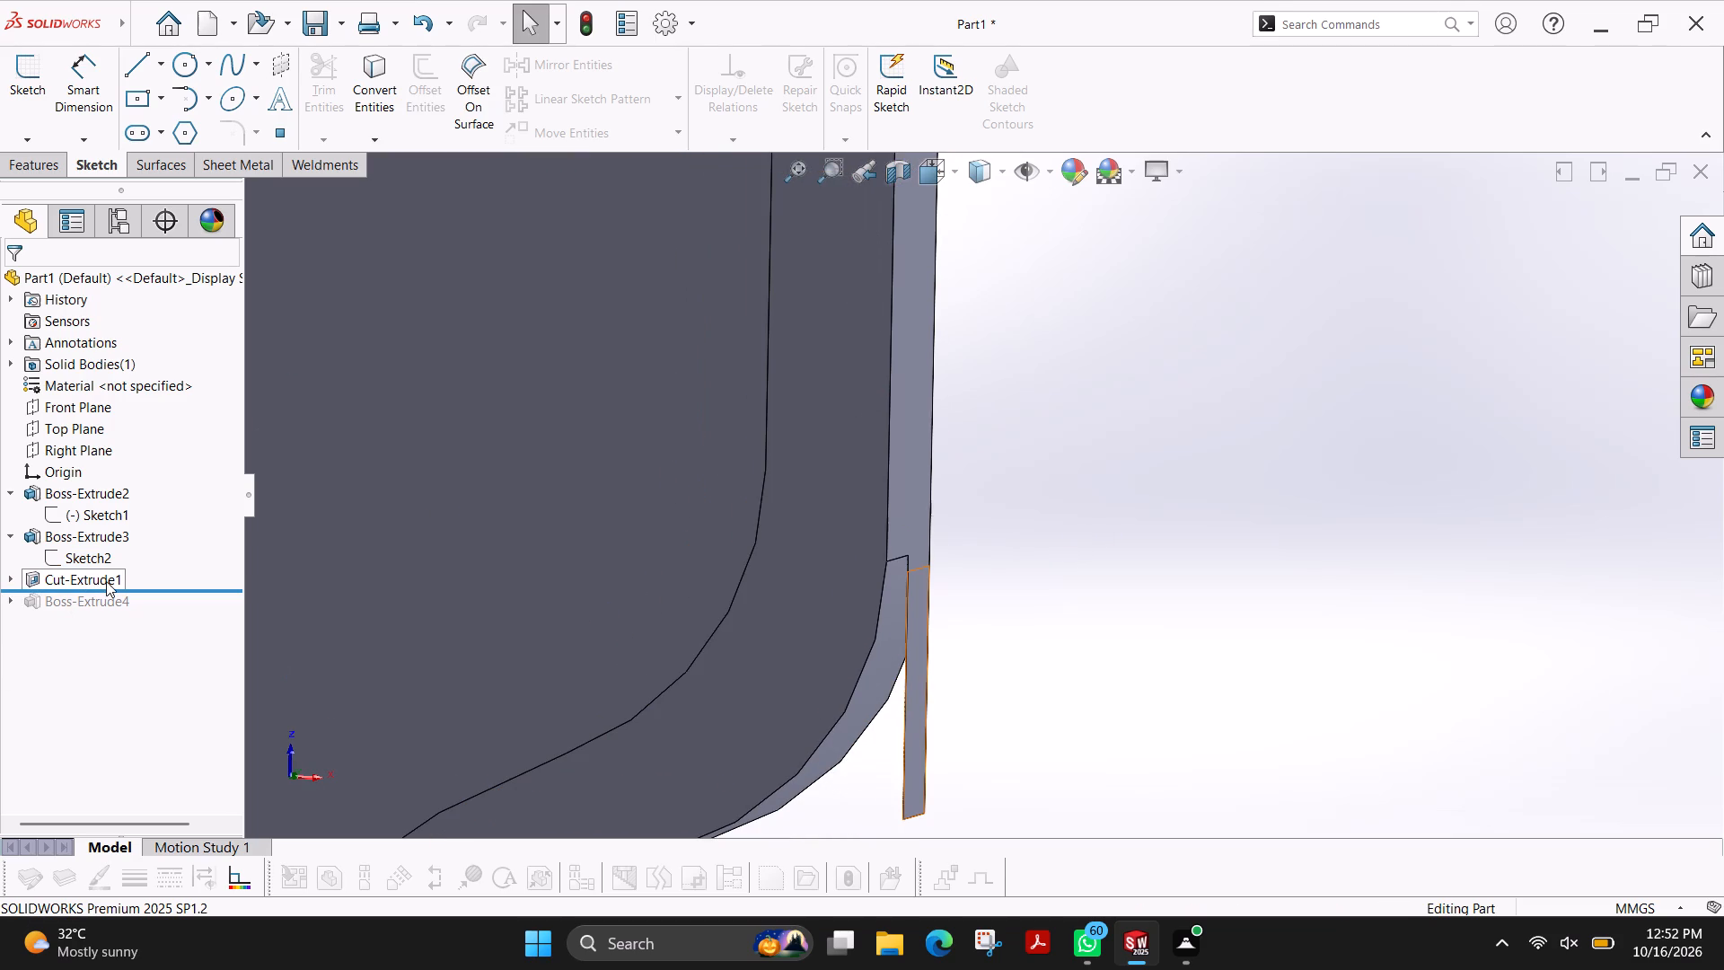
In the corner-rounding cut's sketch, move the loose endpoint on the plate's end edge onto the rim arc's end at X 54.5, Y -3.31.
click(106, 581)
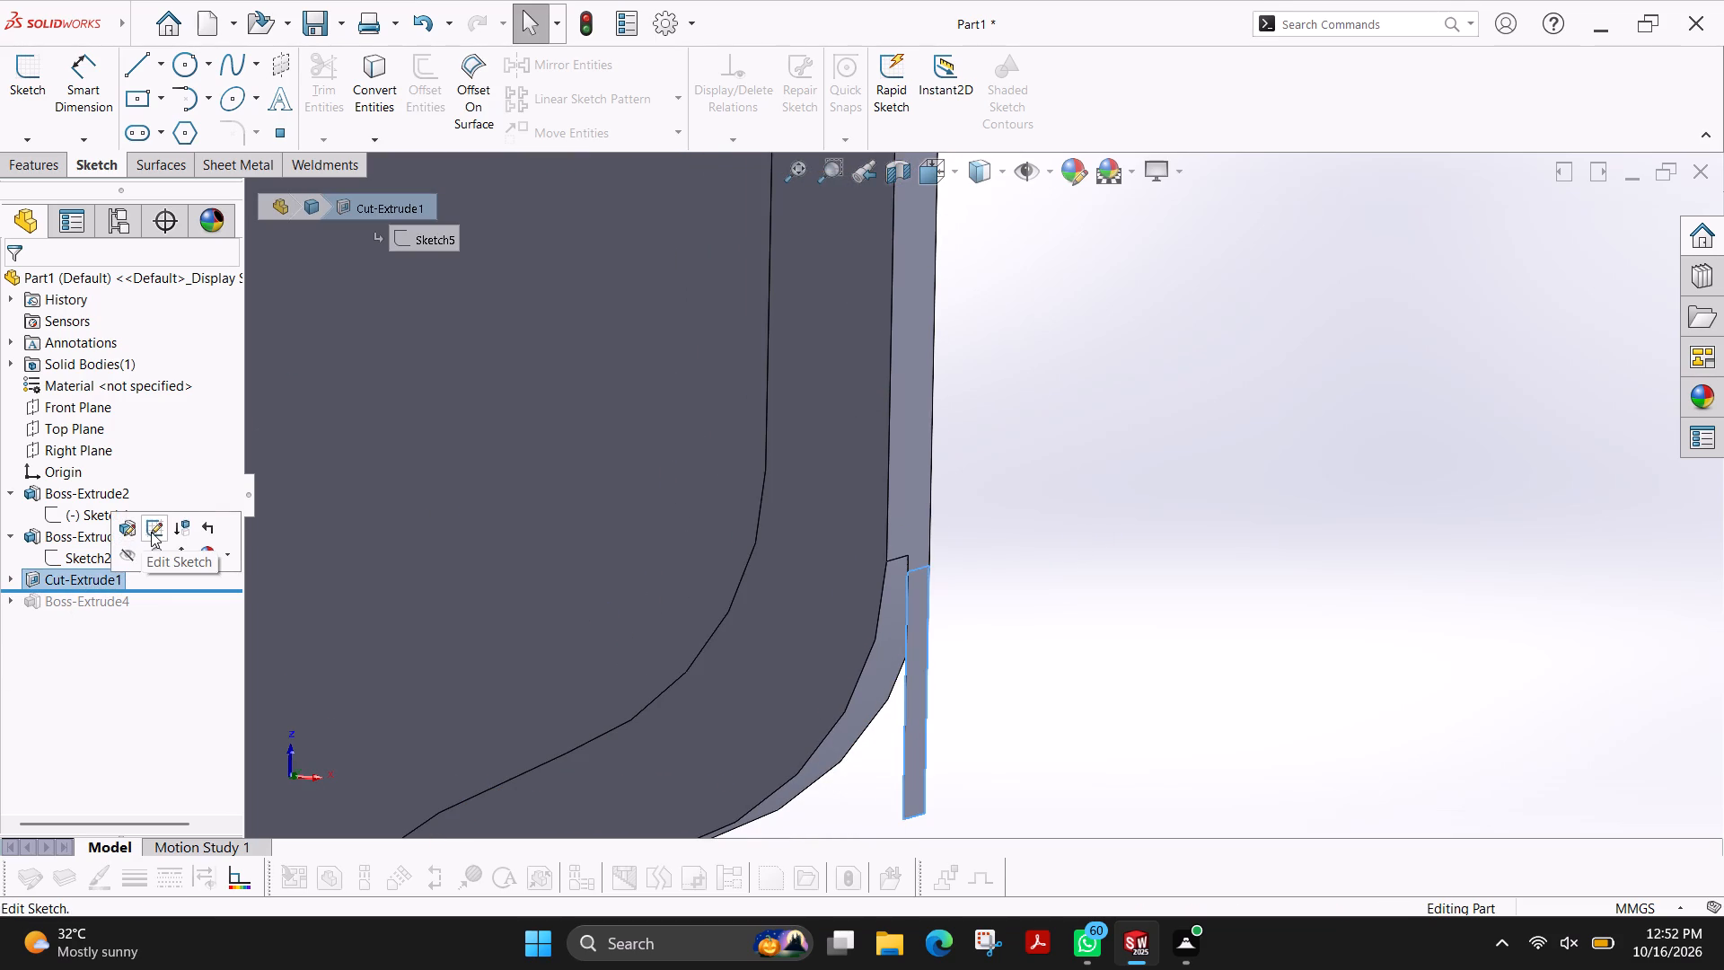
click(151, 532)
scroll(1377, 523, down, 3)
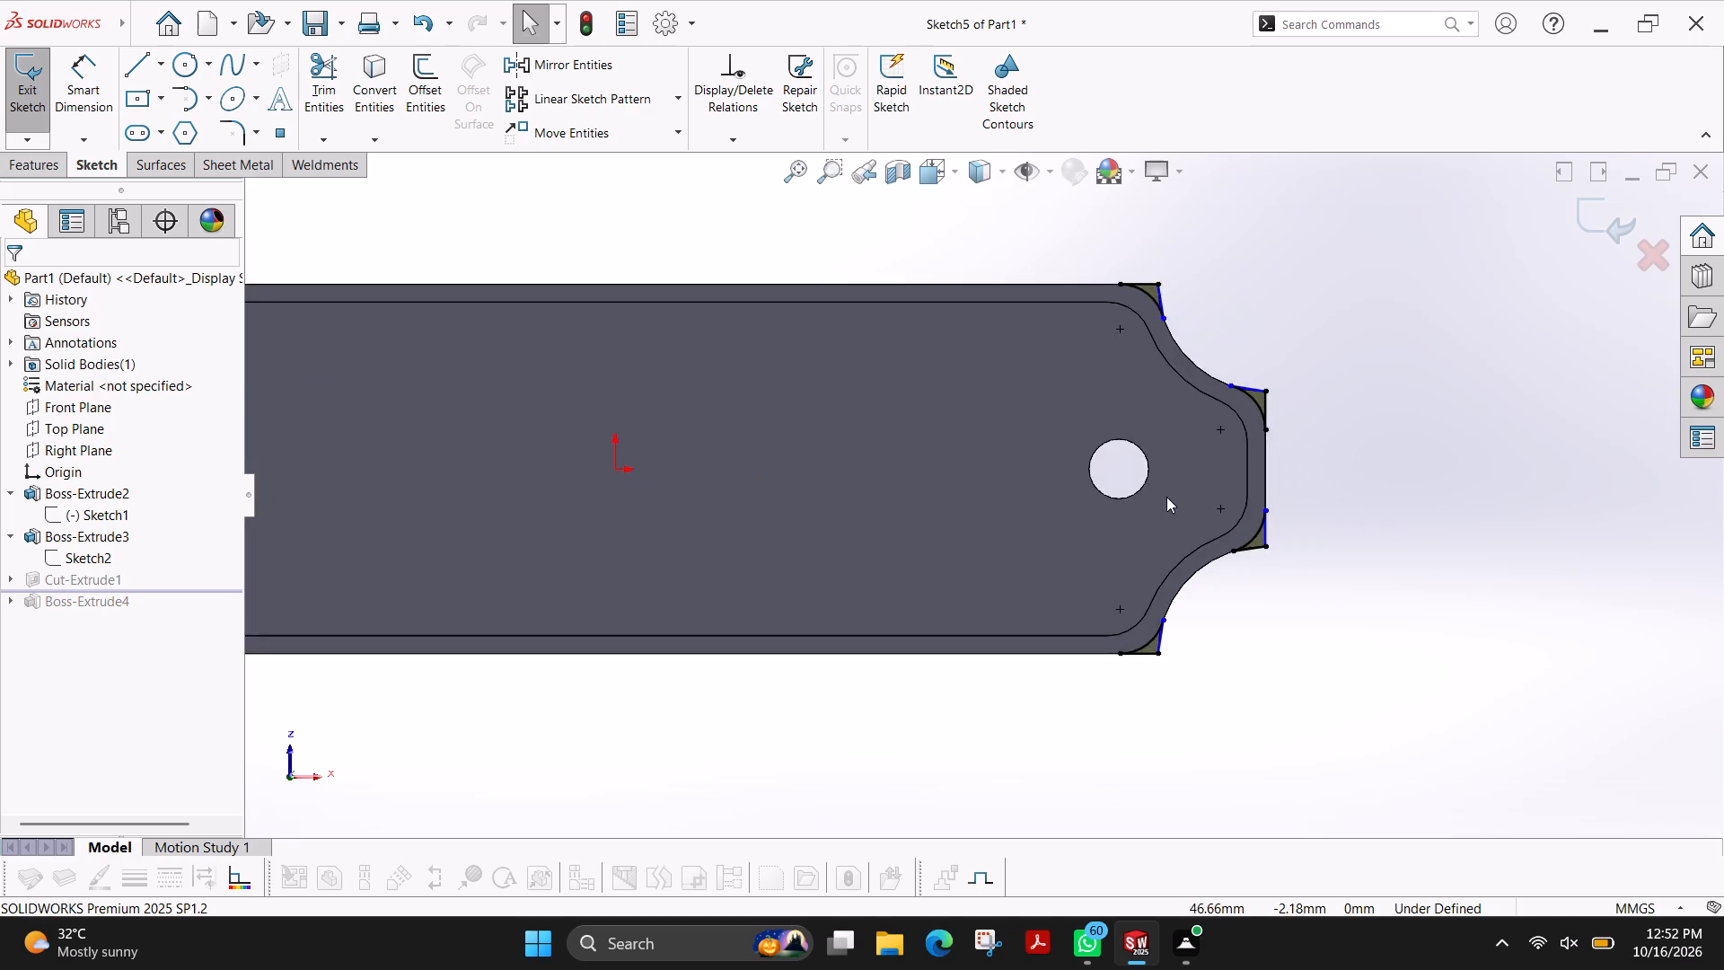
scroll(1166, 497, down, 4)
scroll(1444, 510, down, 4)
scroll(1018, 481, down, 4)
scroll(1157, 558, down, 5)
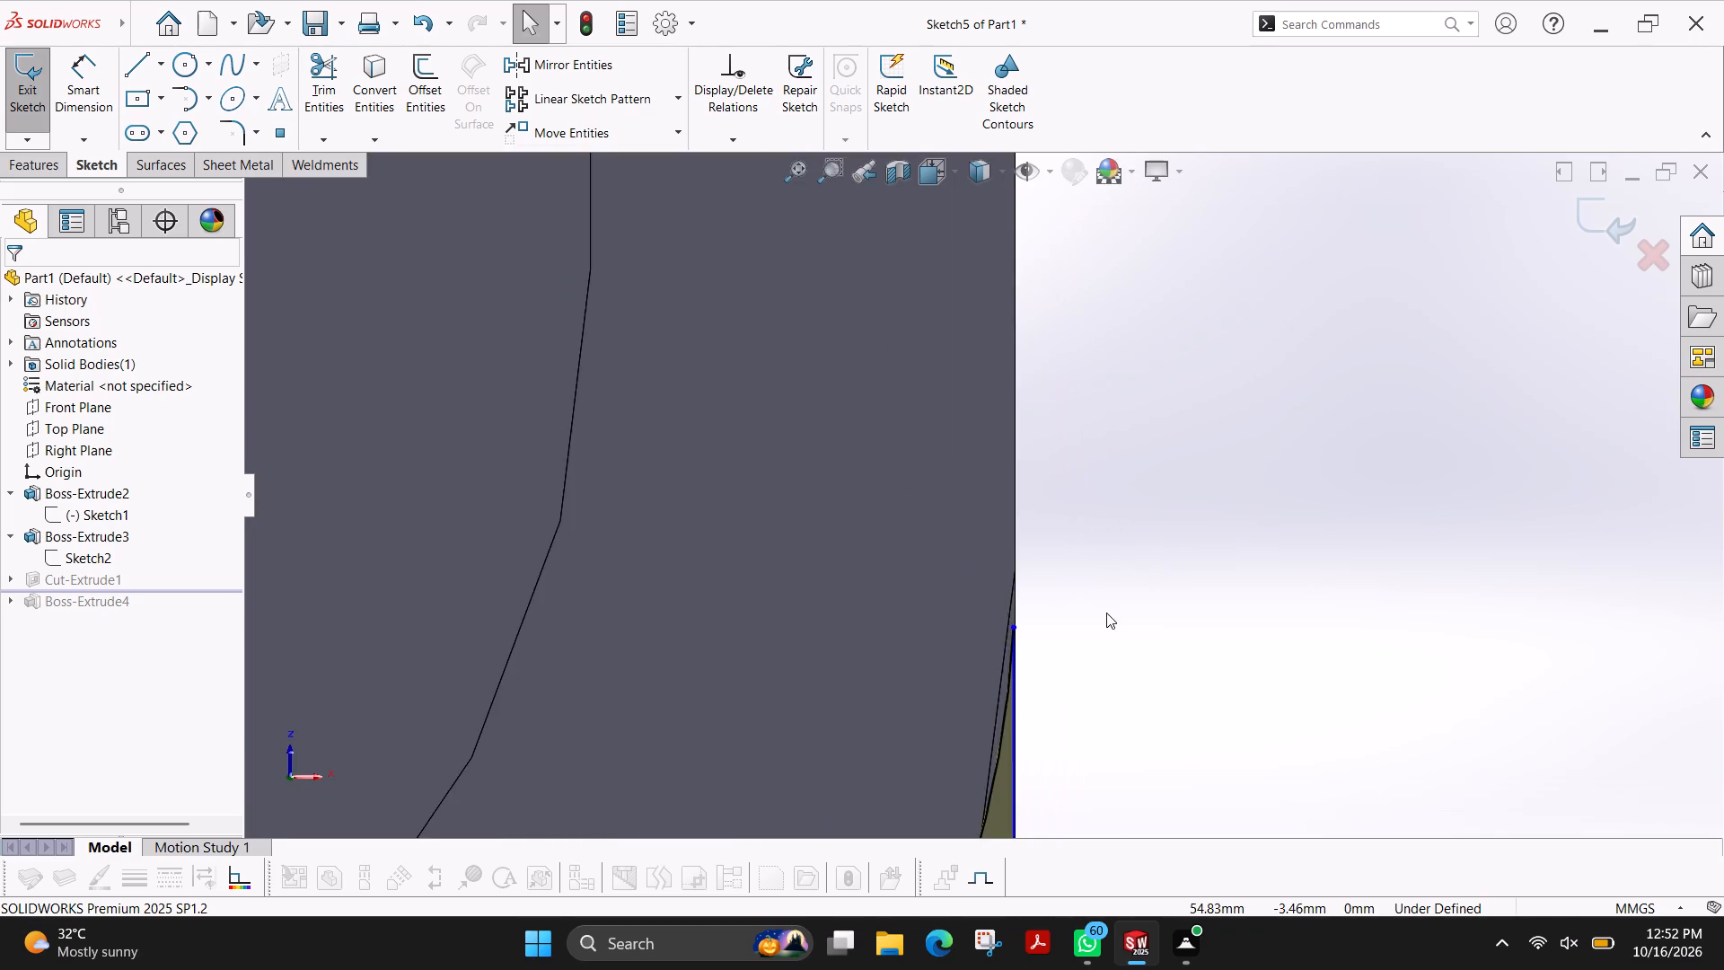
scroll(1050, 607, down, 2)
scroll(980, 575, down, 2)
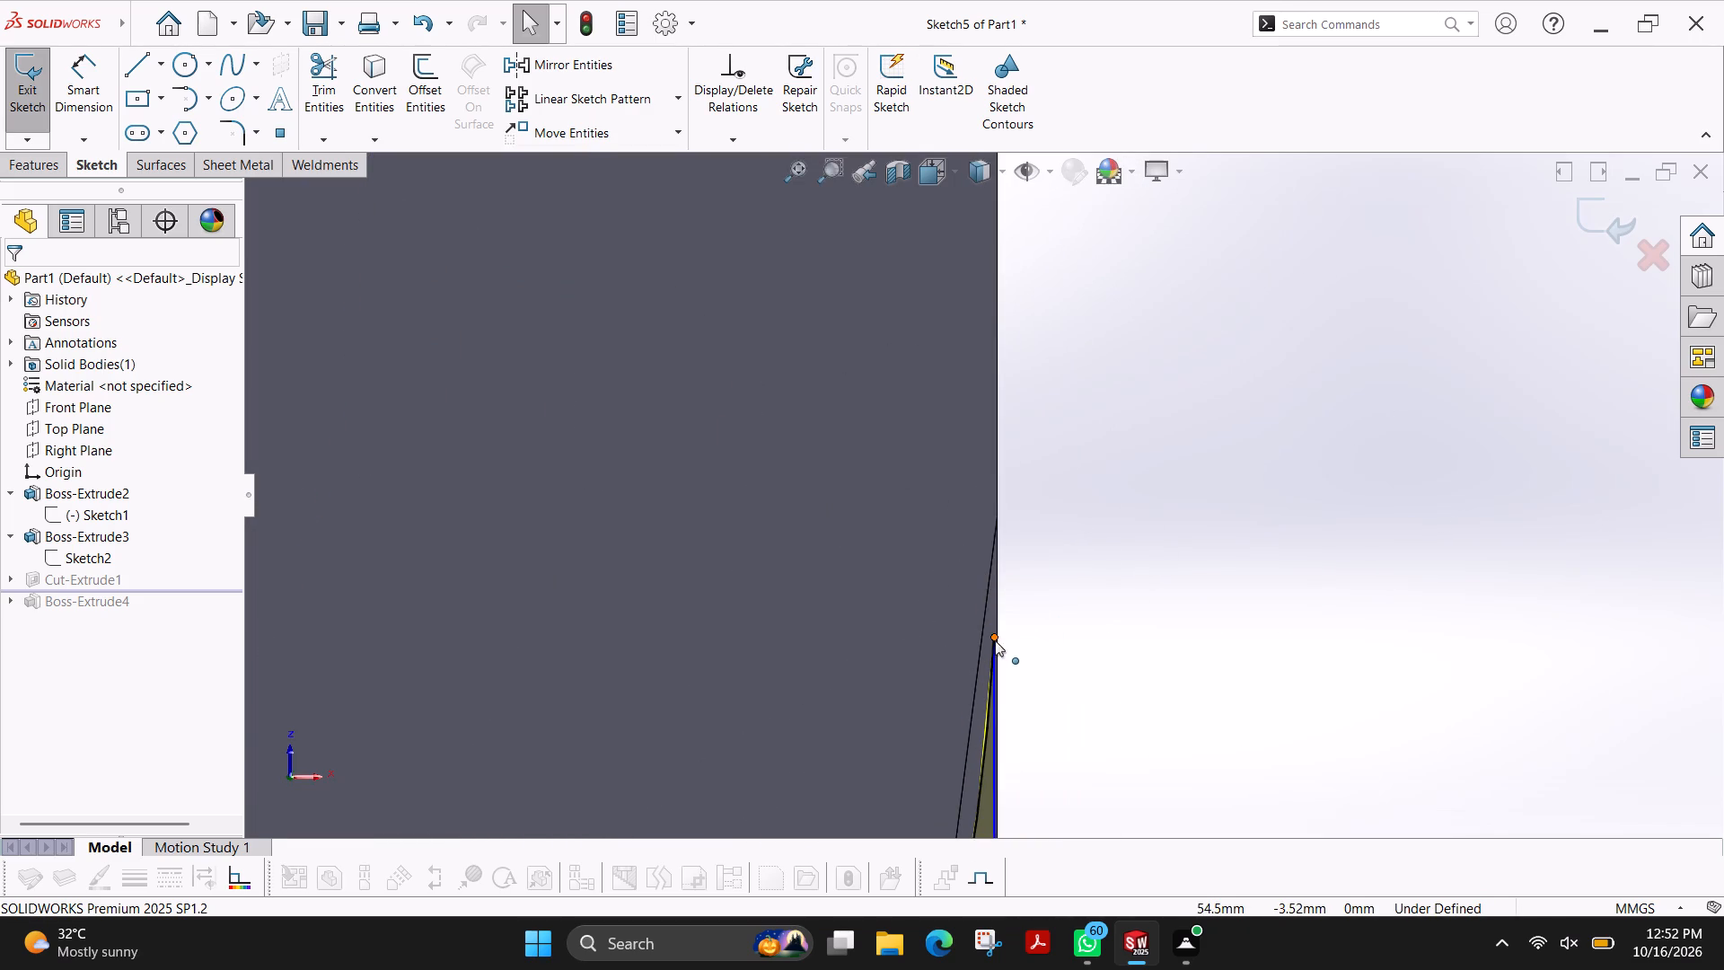
drag(993, 636, 997, 514)
scroll(1084, 635, up, 11)
scroll(1013, 654, down, 5)
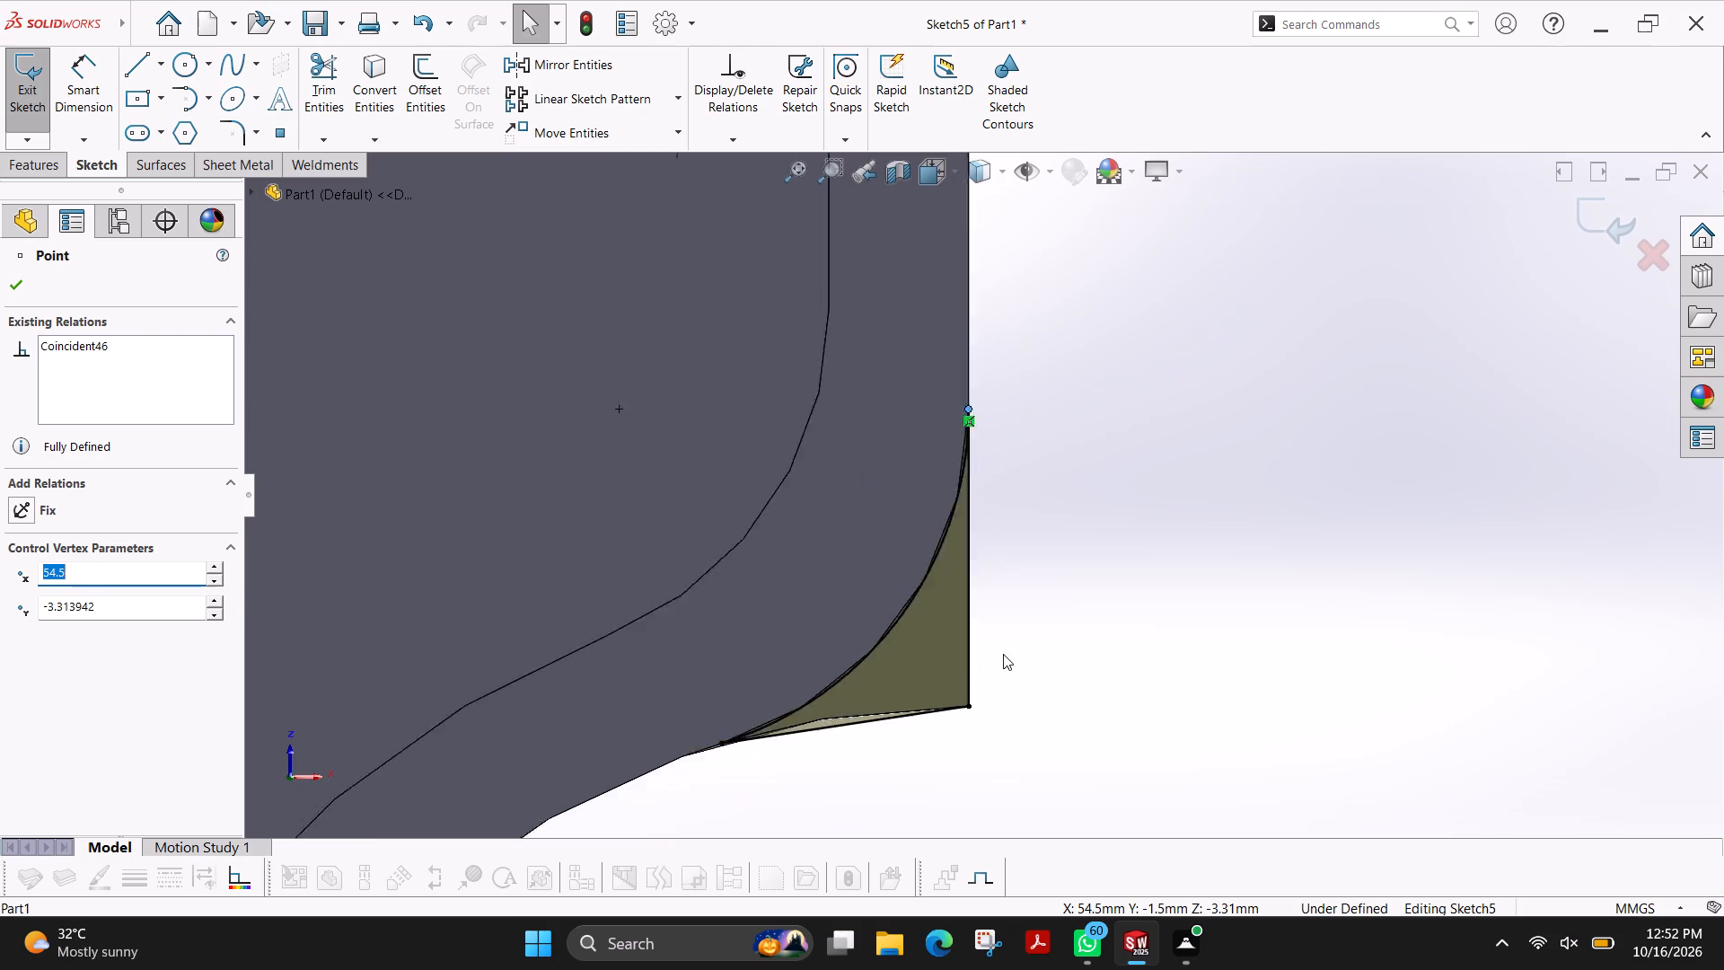
Check the adjusted corner profile along the rounding arc and finish editing the cut's sketch.
scroll(893, 496, down, 4)
scroll(944, 362, up, 3)
scroll(944, 362, down, 4)
scroll(1064, 327, down, 3)
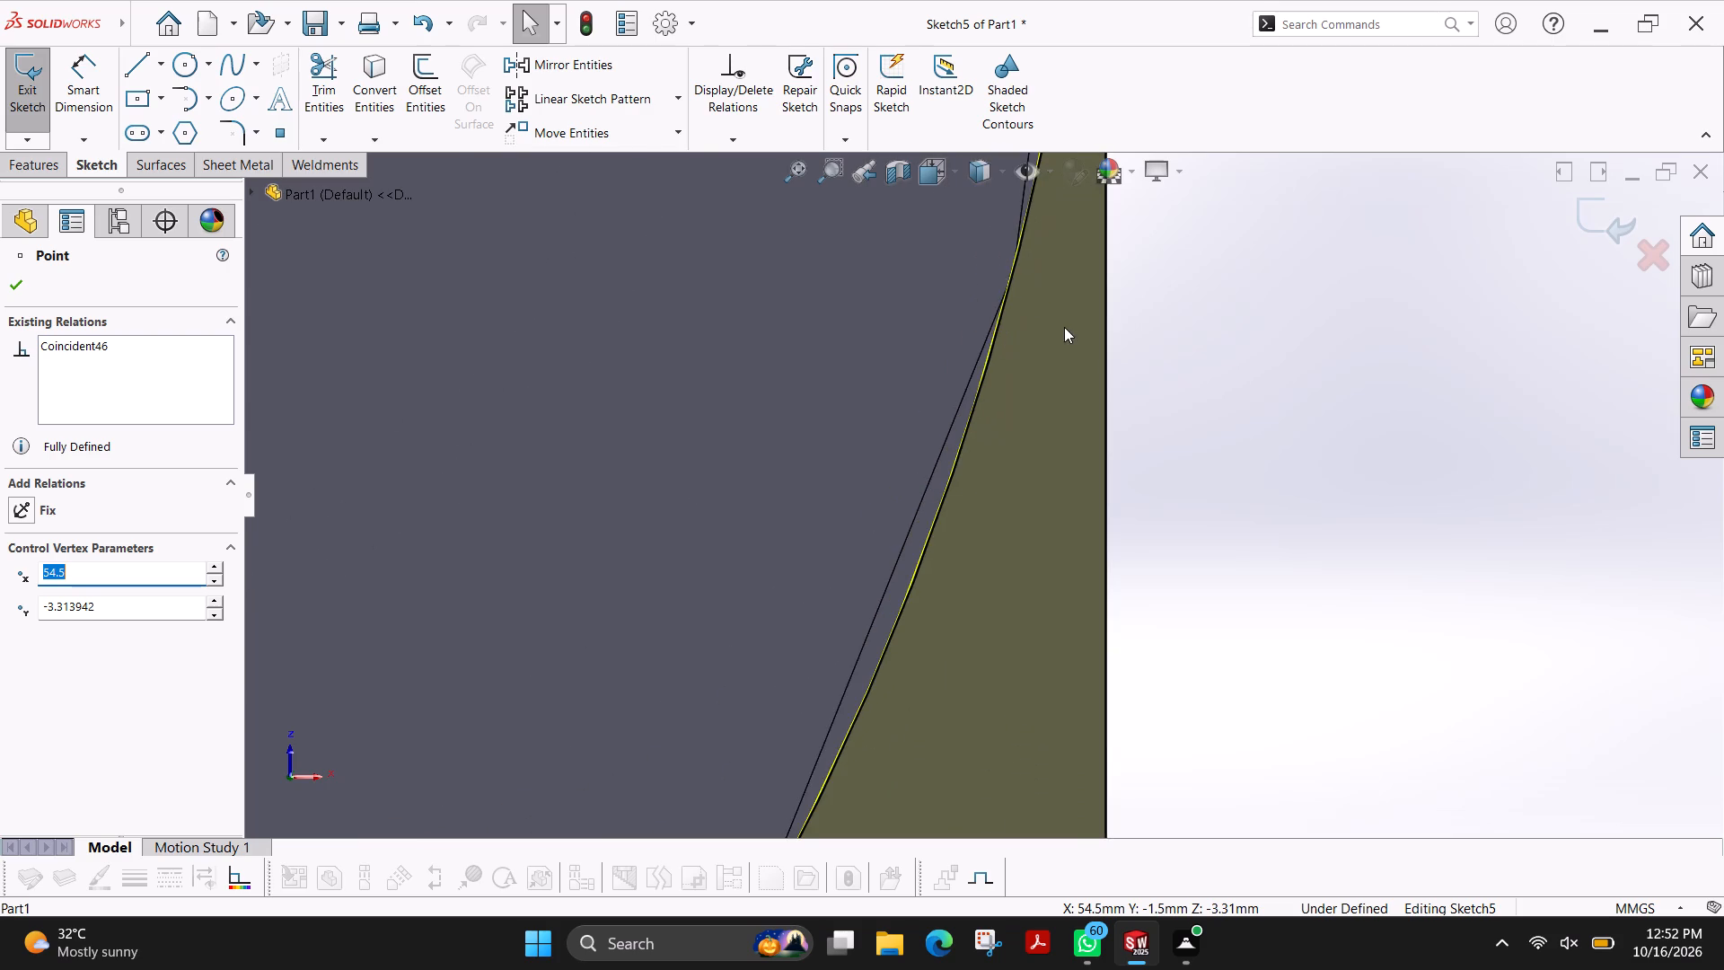
scroll(1064, 326, up, 7)
scroll(1024, 278, down, 8)
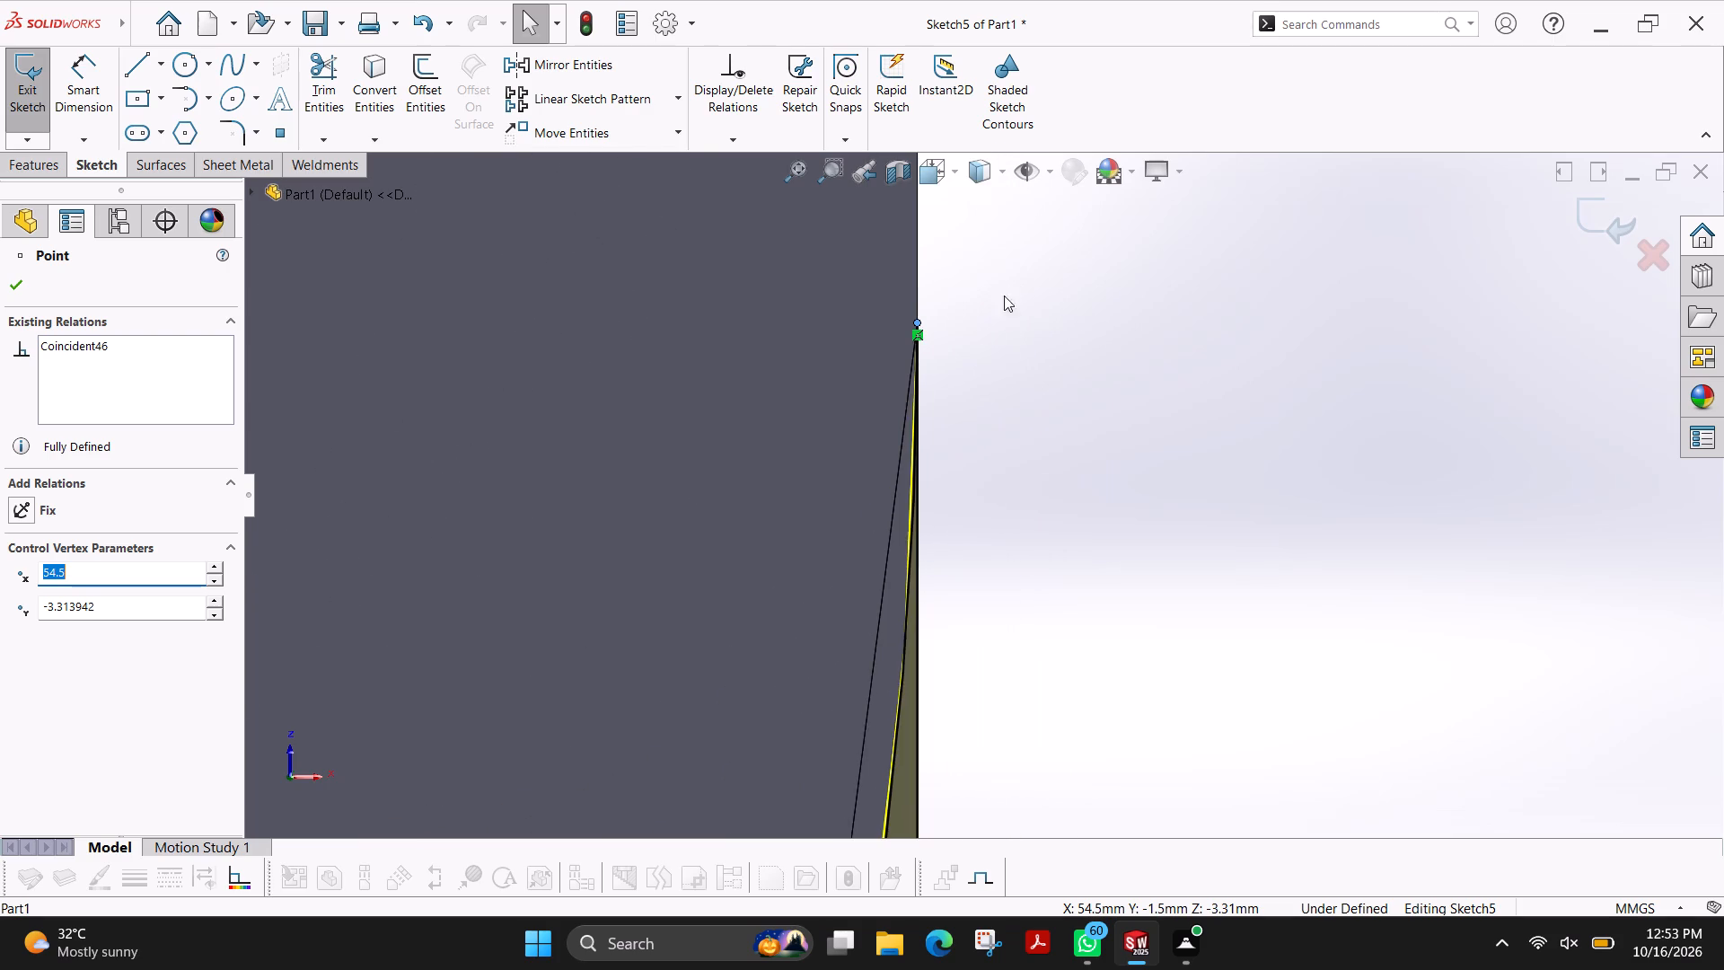
scroll(916, 397, down, 2)
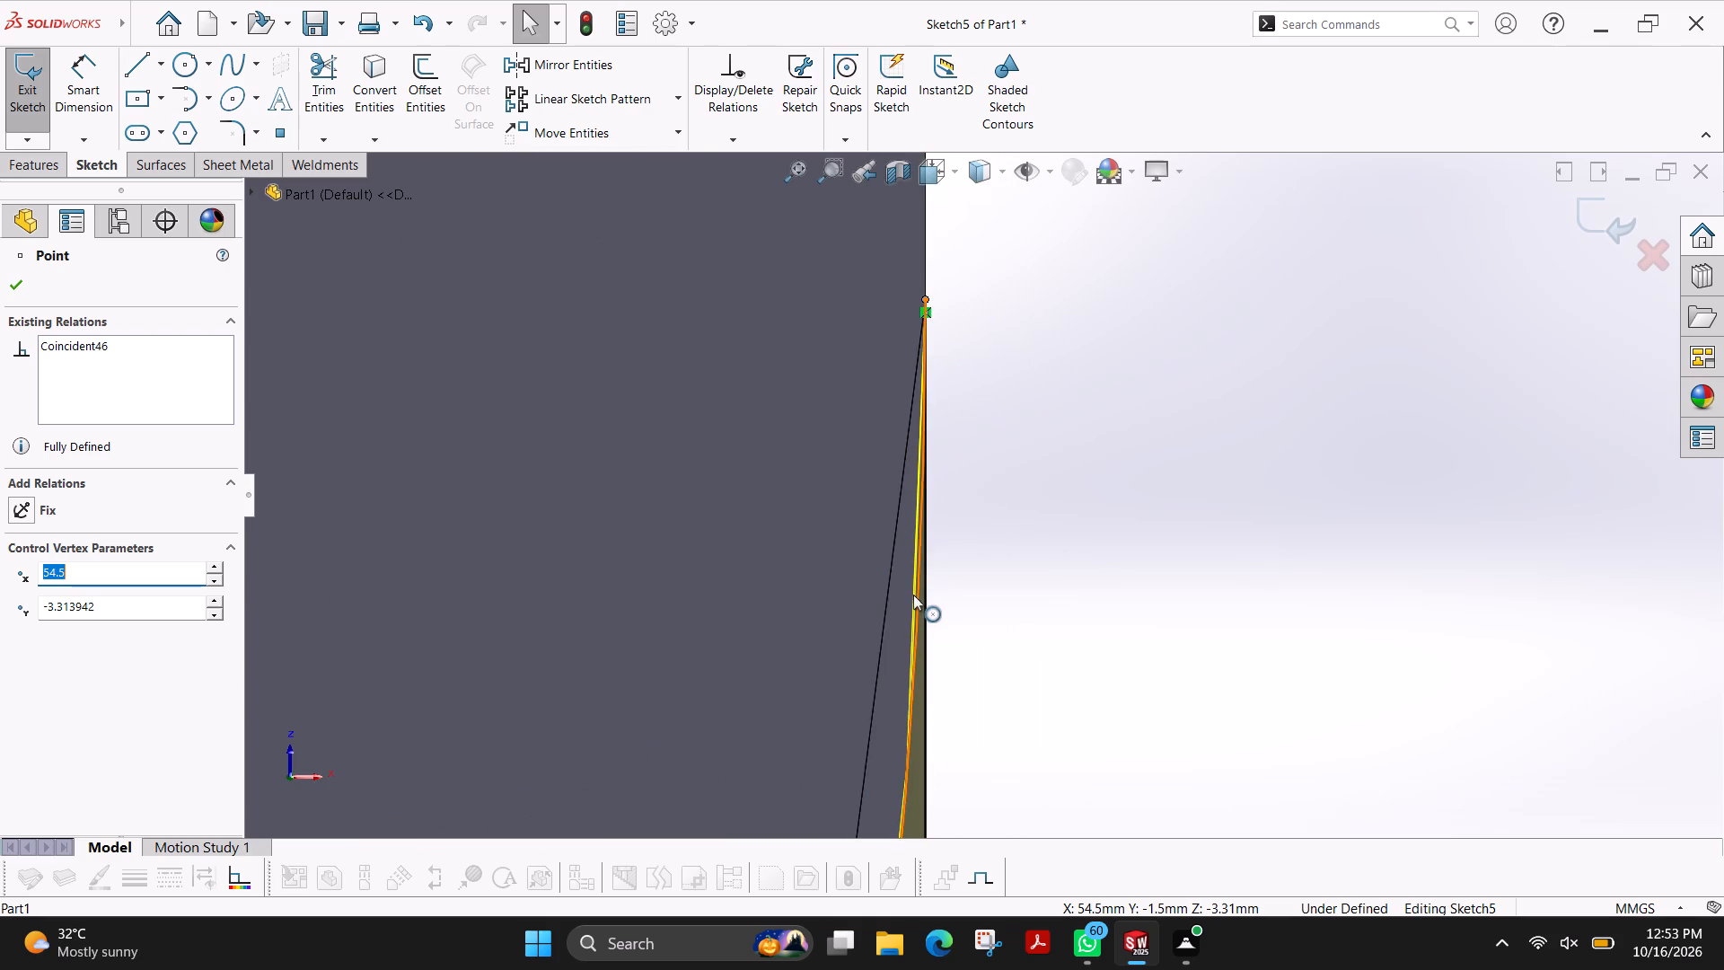
drag(917, 600, 880, 606)
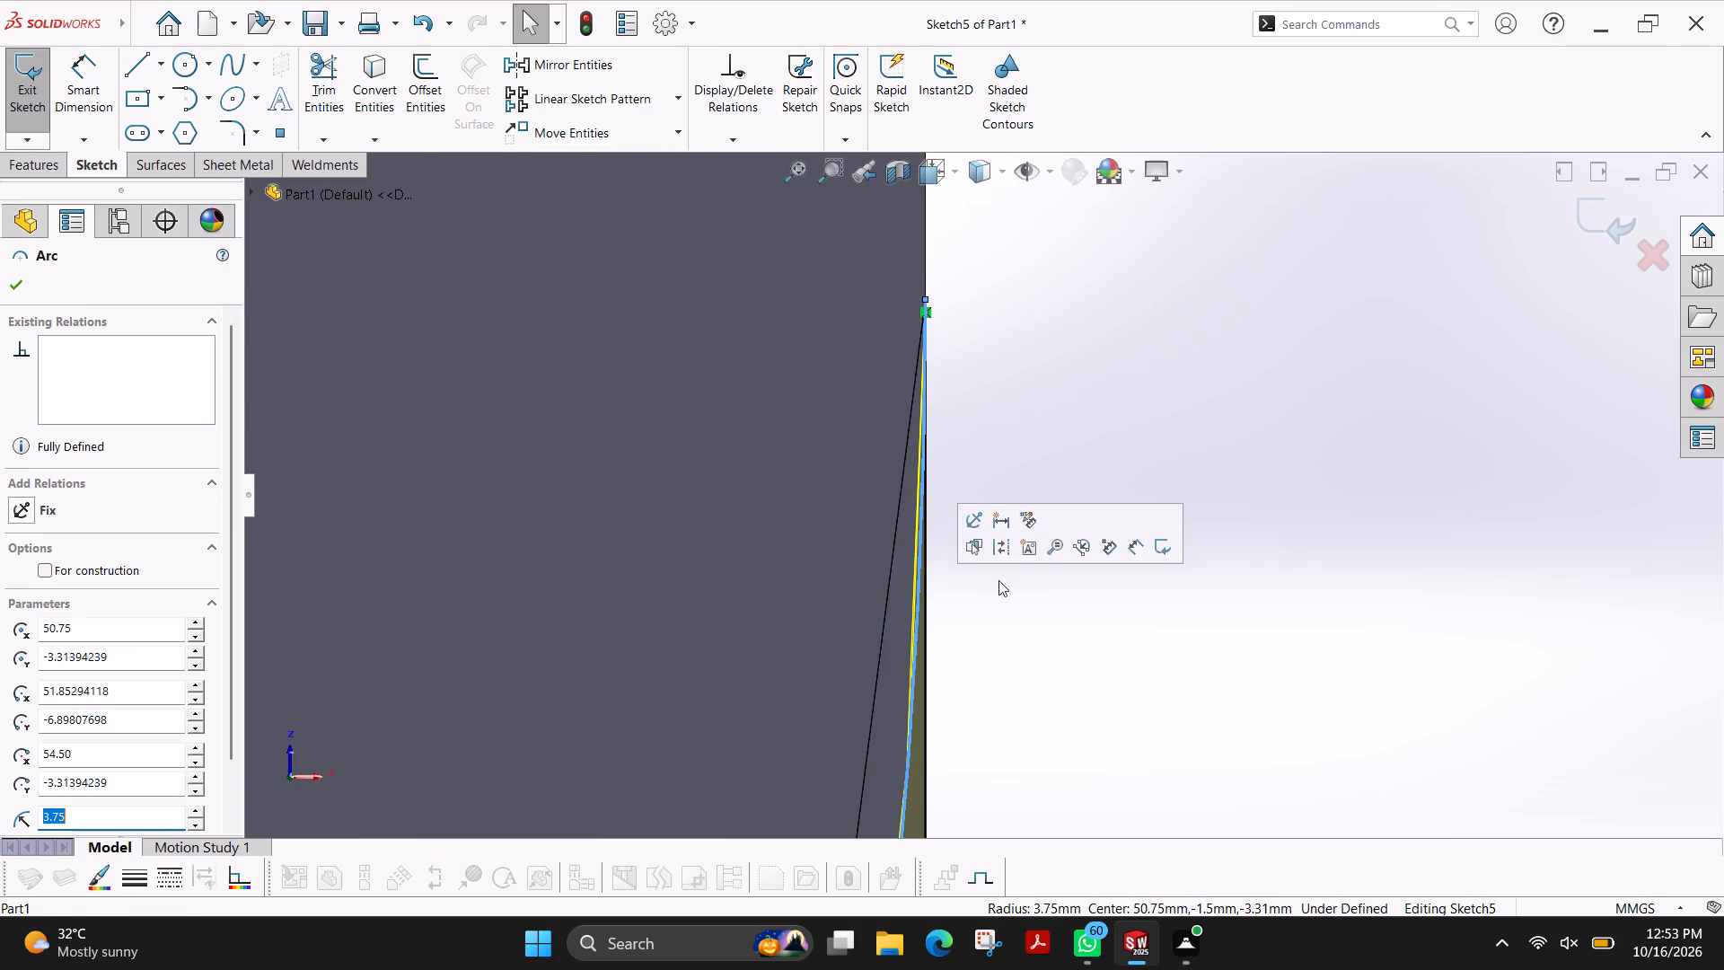
key(Escape)
key(Escape)
scroll(1004, 632, up, 15)
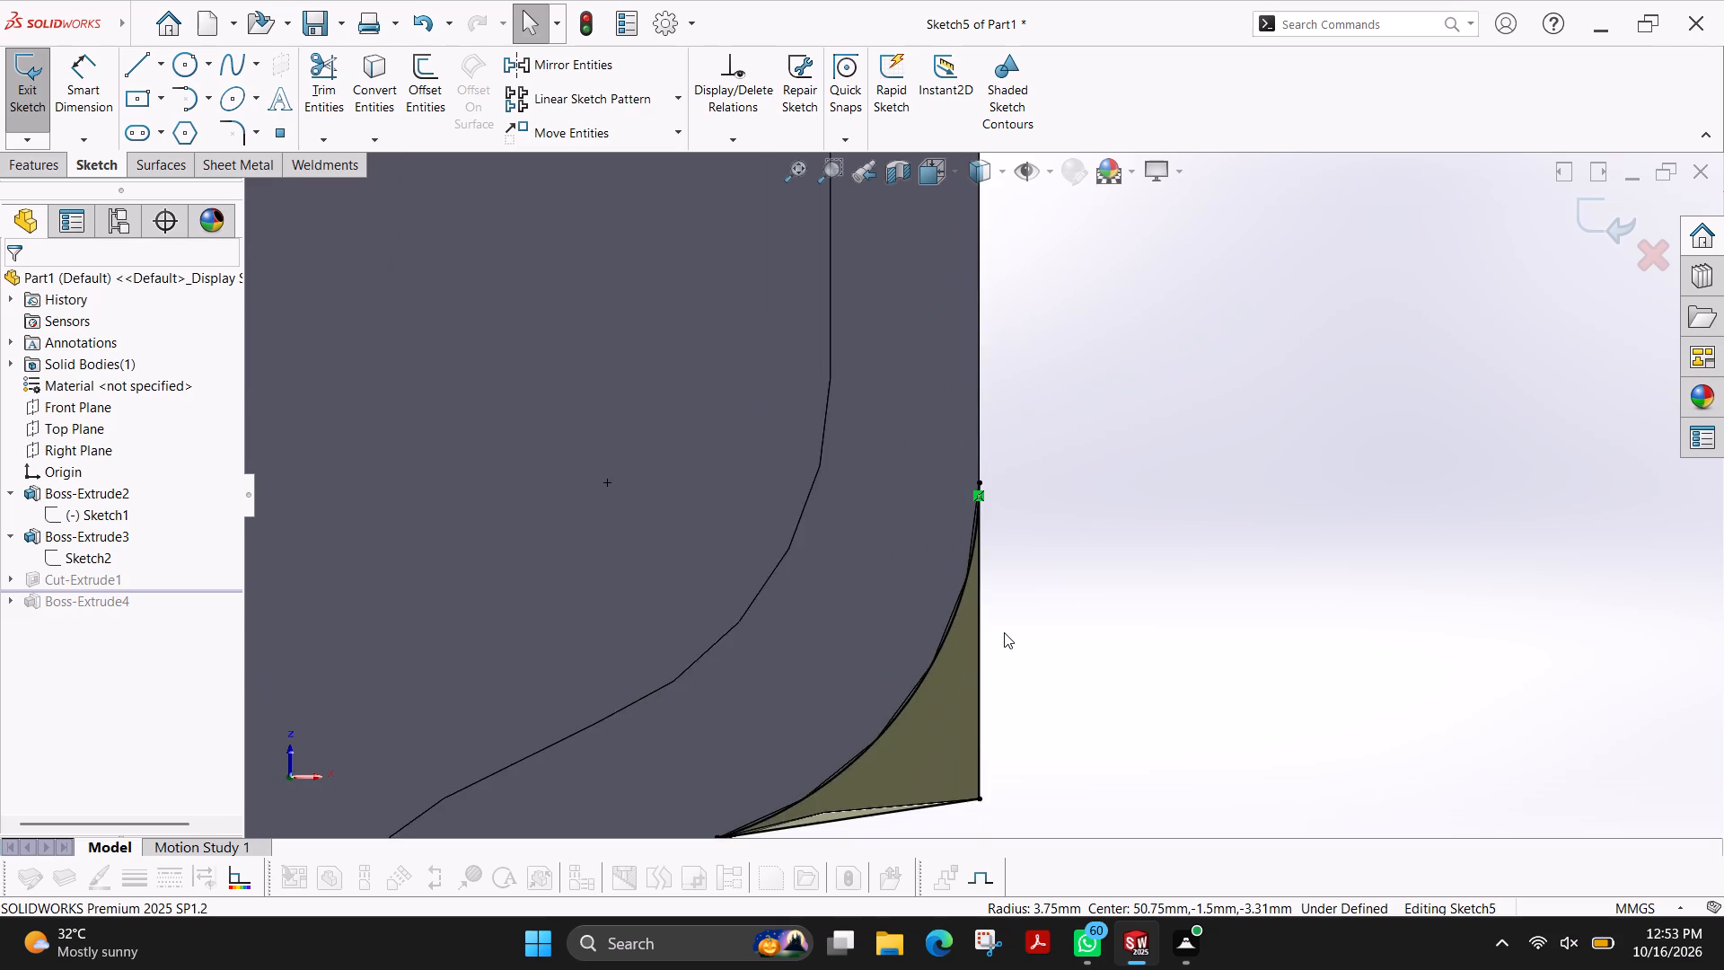
scroll(1004, 632, up, 1)
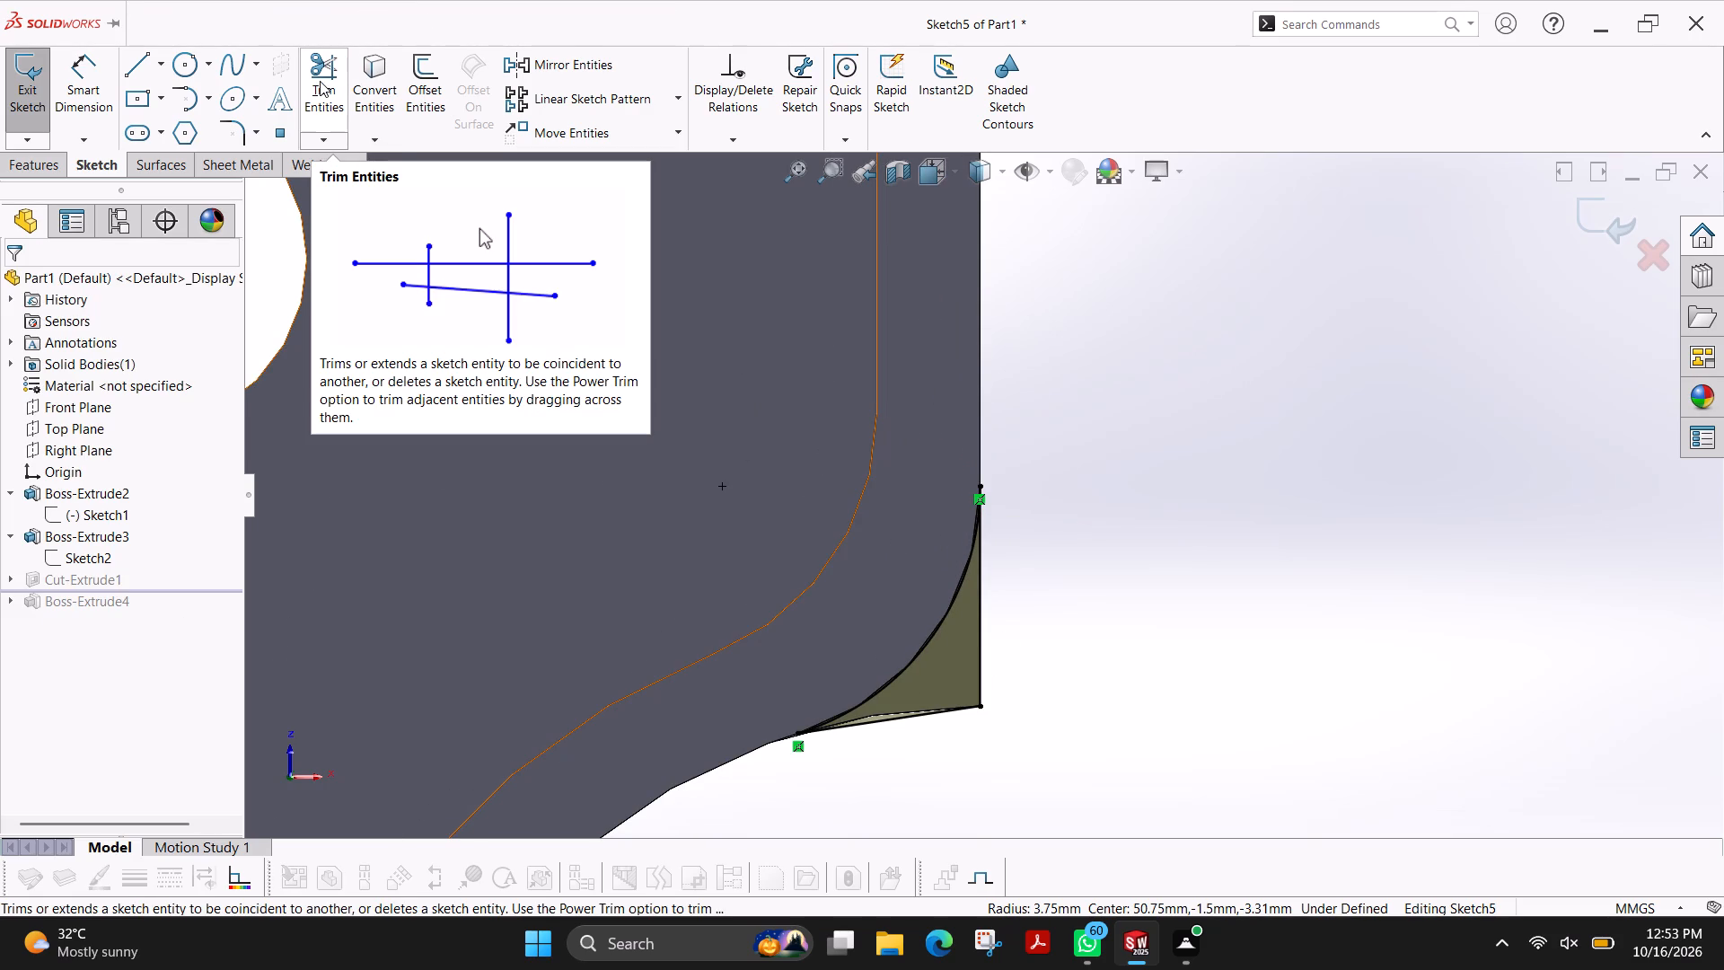
click(24, 85)
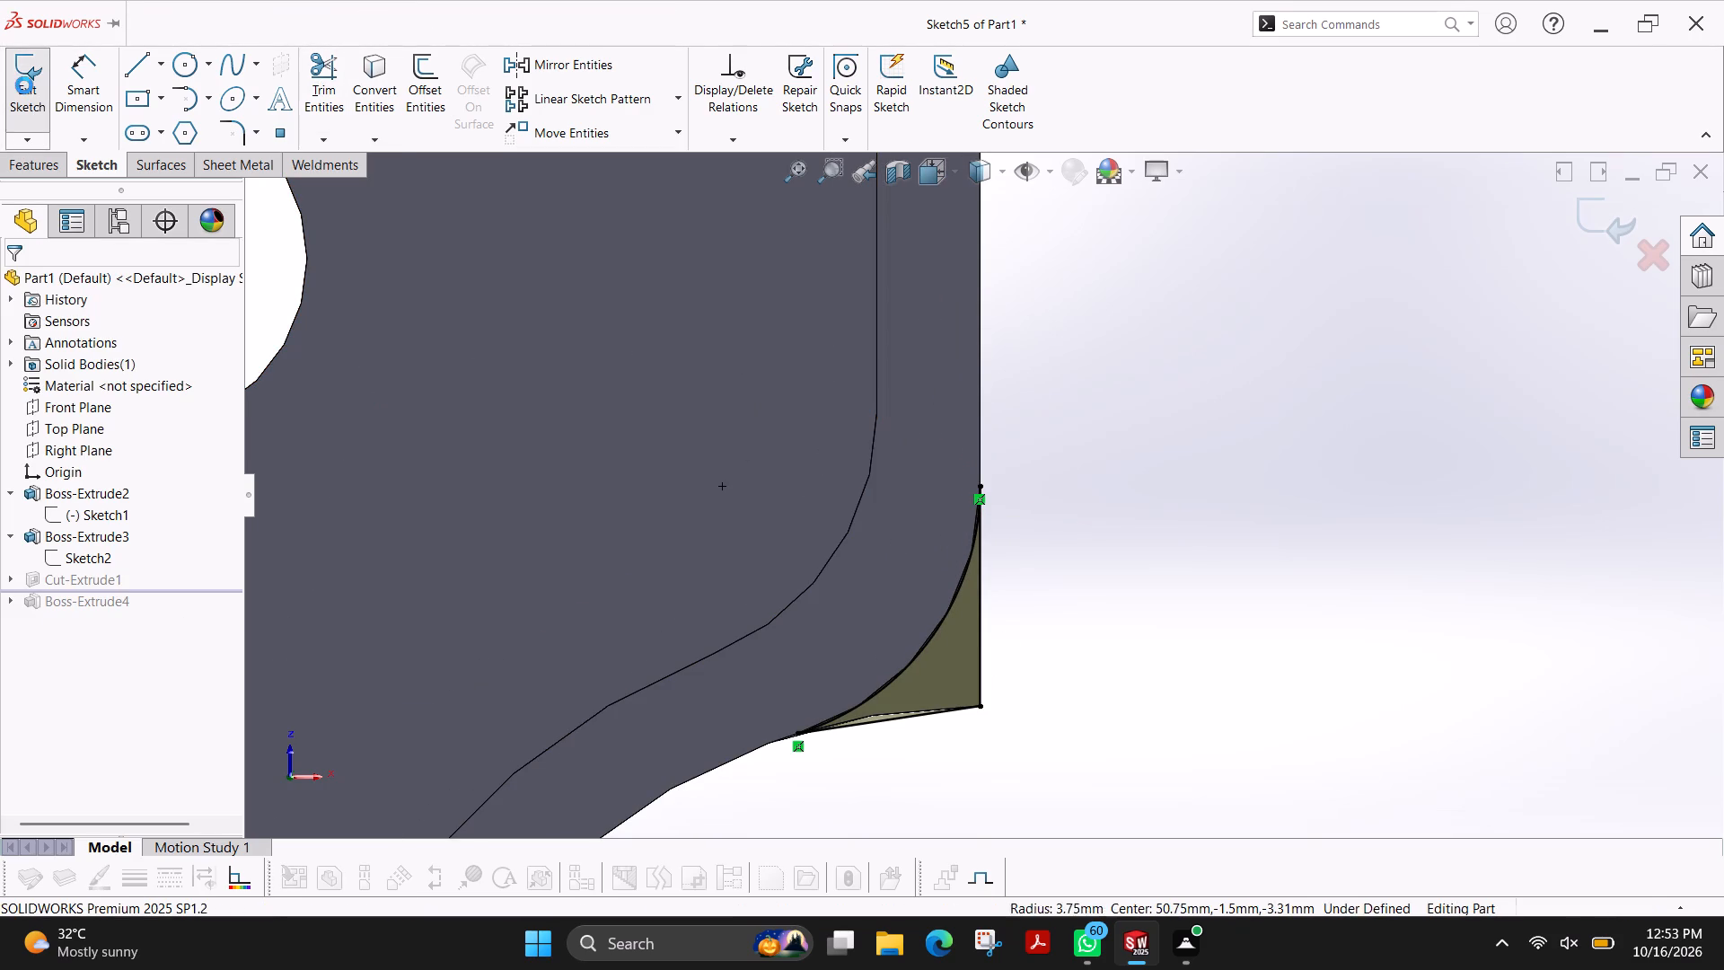
Examine the whole plate from both faces, checking the rounded corners at its two ends.
scroll(927, 509, up, 12)
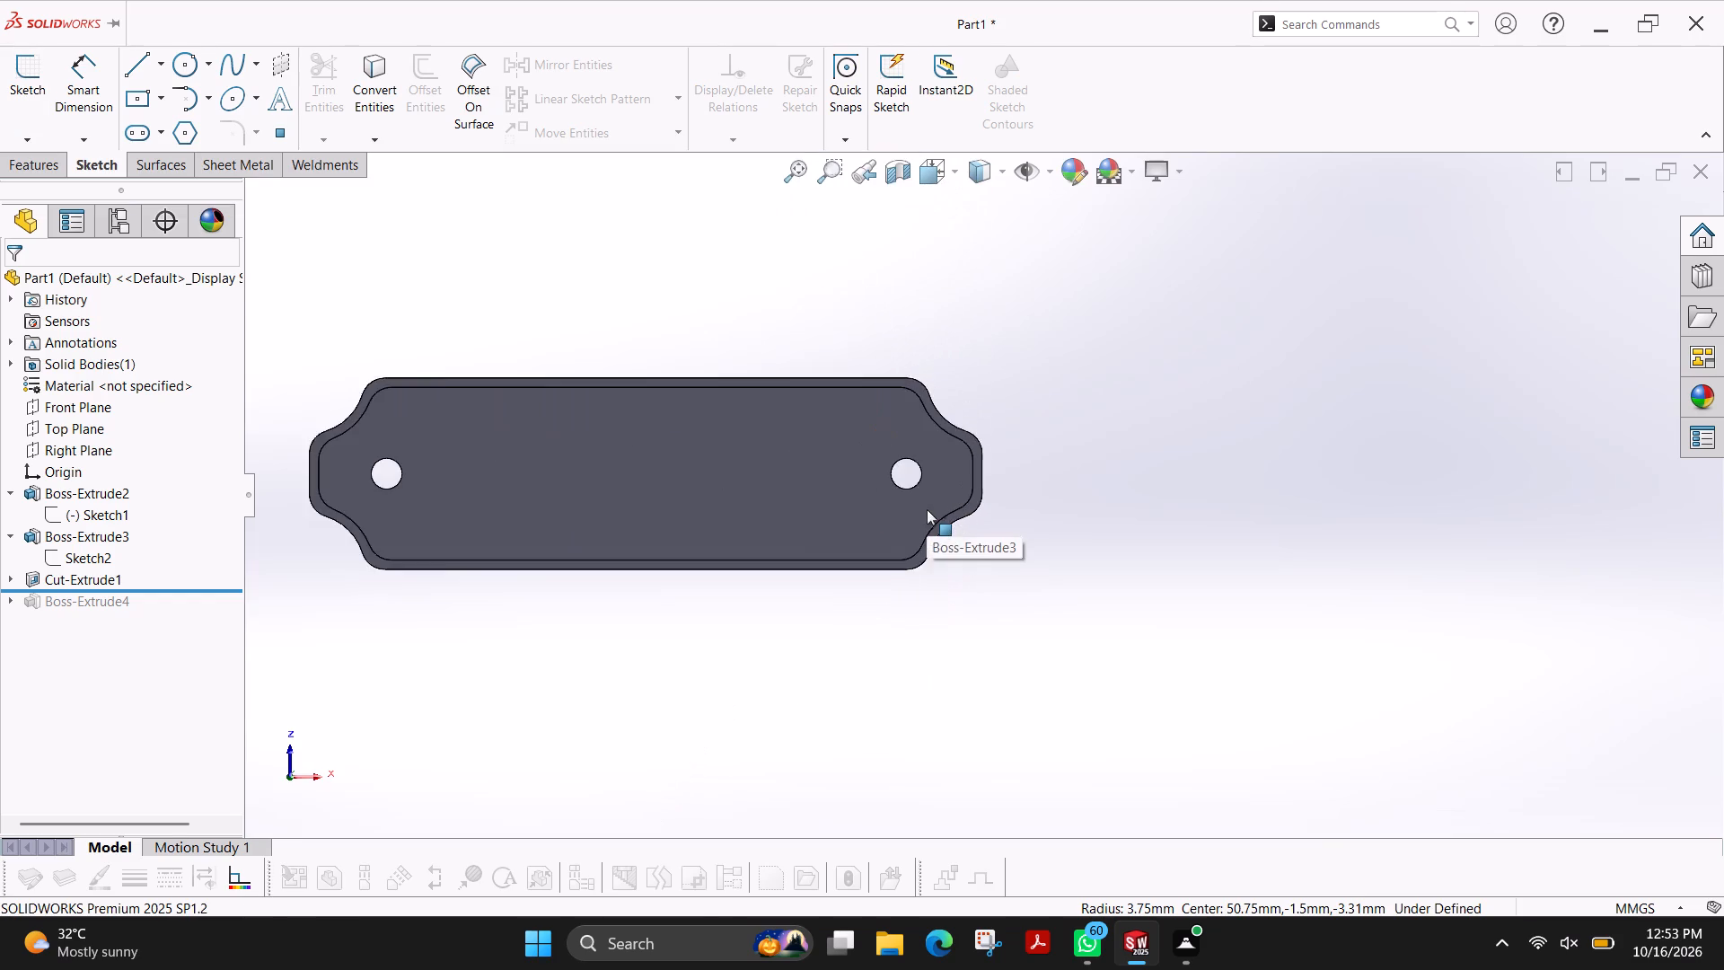
scroll(927, 509, up, 1)
scroll(713, 463, down, 3)
scroll(713, 463, up, 3)
ctrl+shift+middle_drag(410, 455, 490, 532)
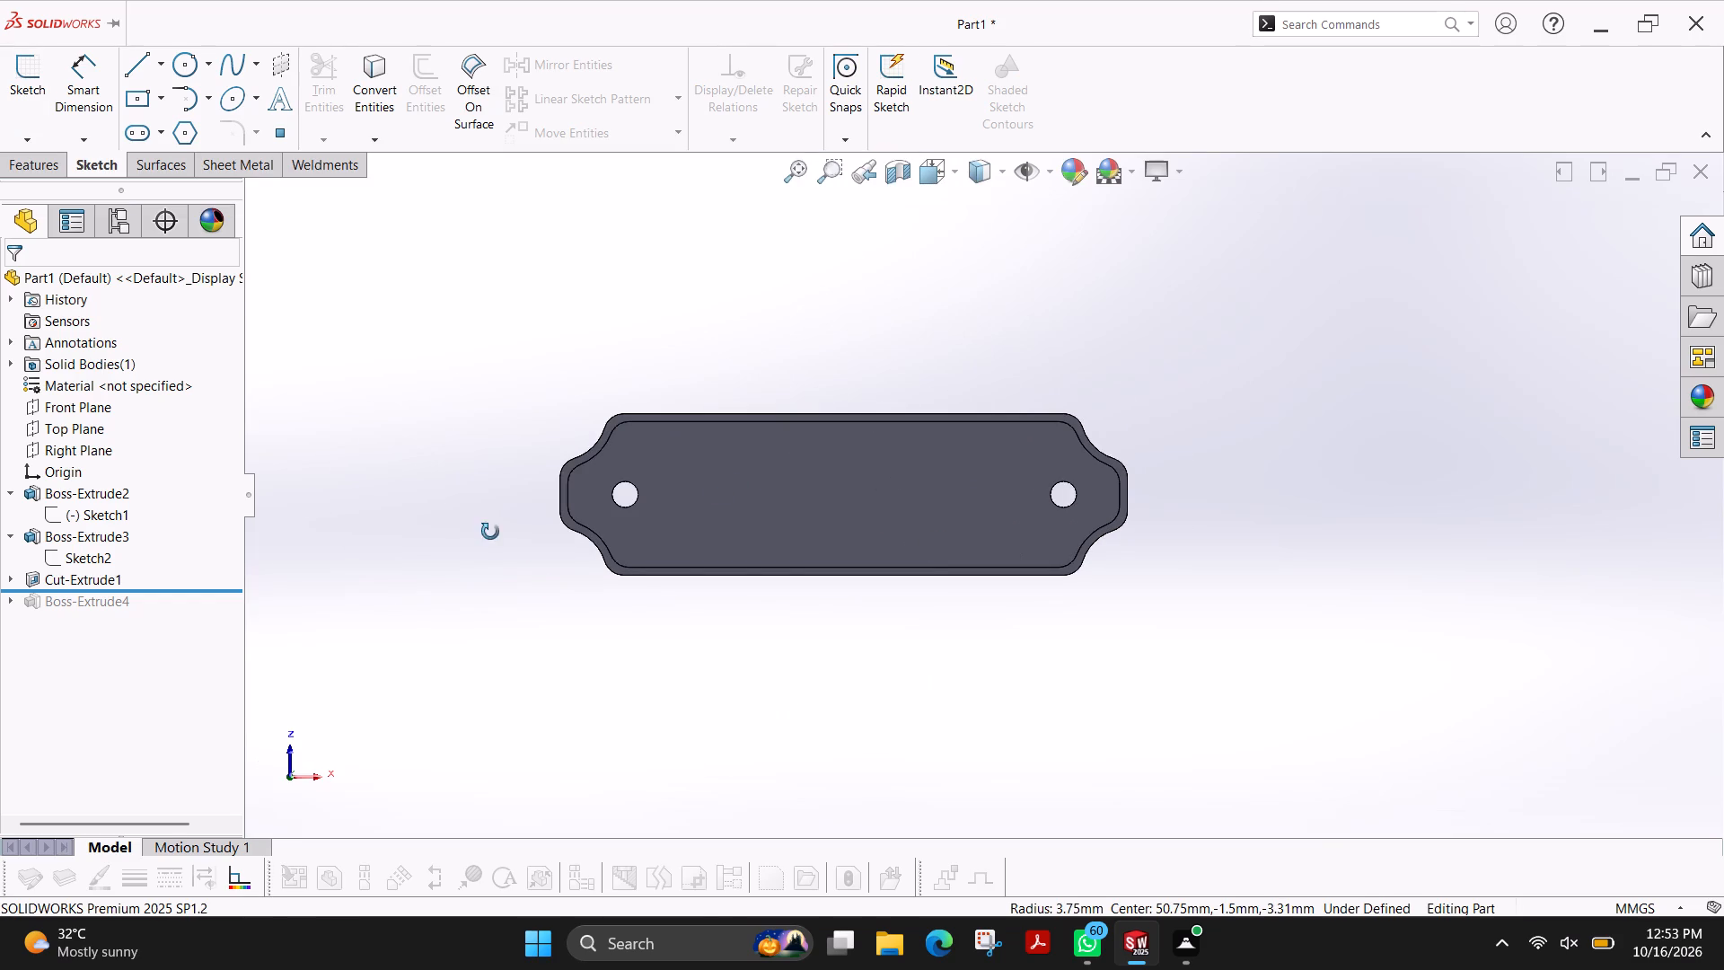
ctrl+shift+middle_drag(490, 532, 596, 594)
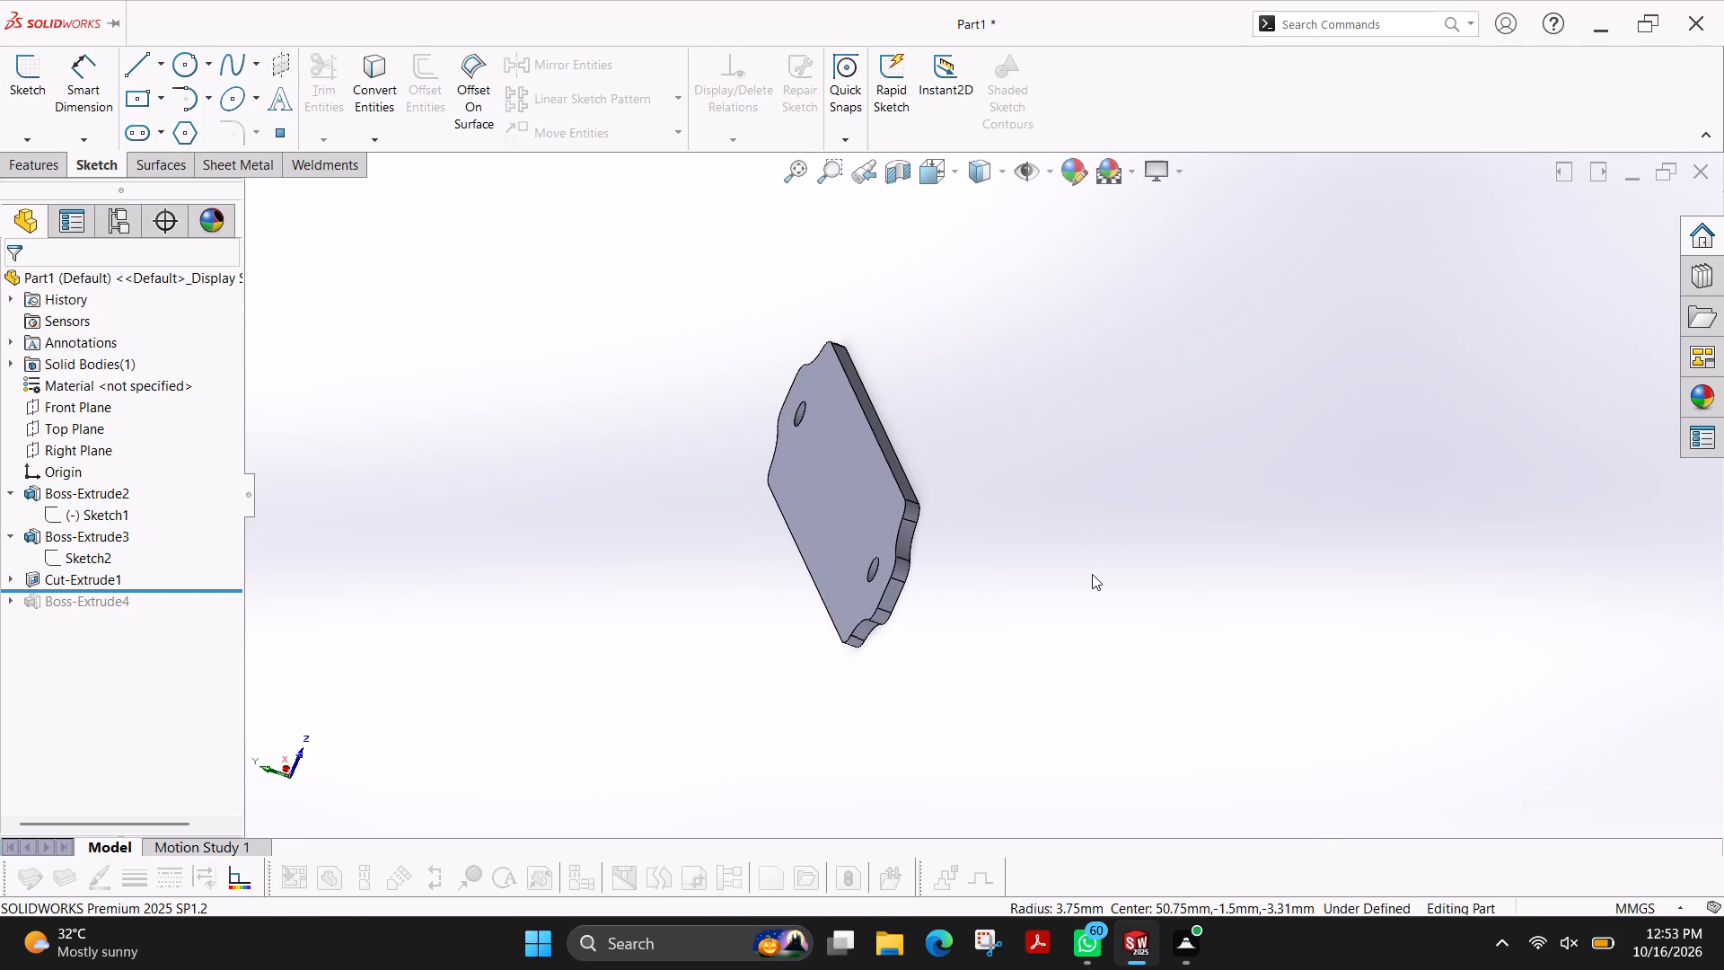
ctrl+shift+middle_drag(1093, 521, 1003, 545)
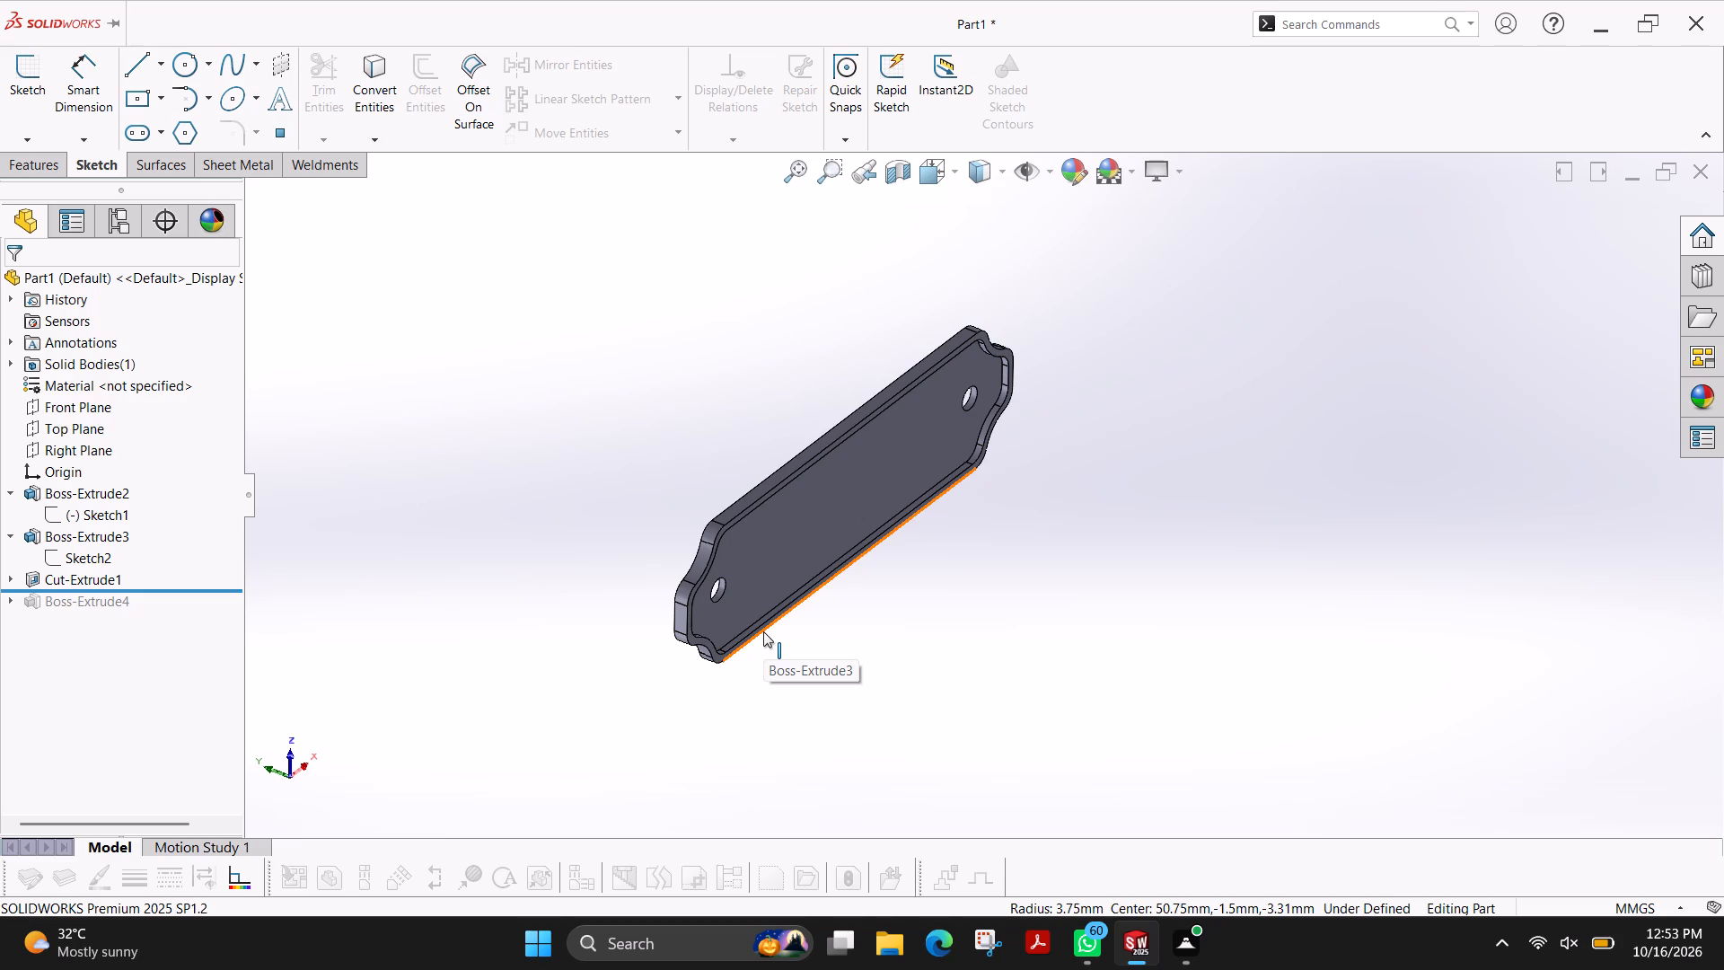
scroll(766, 631, down, 2)
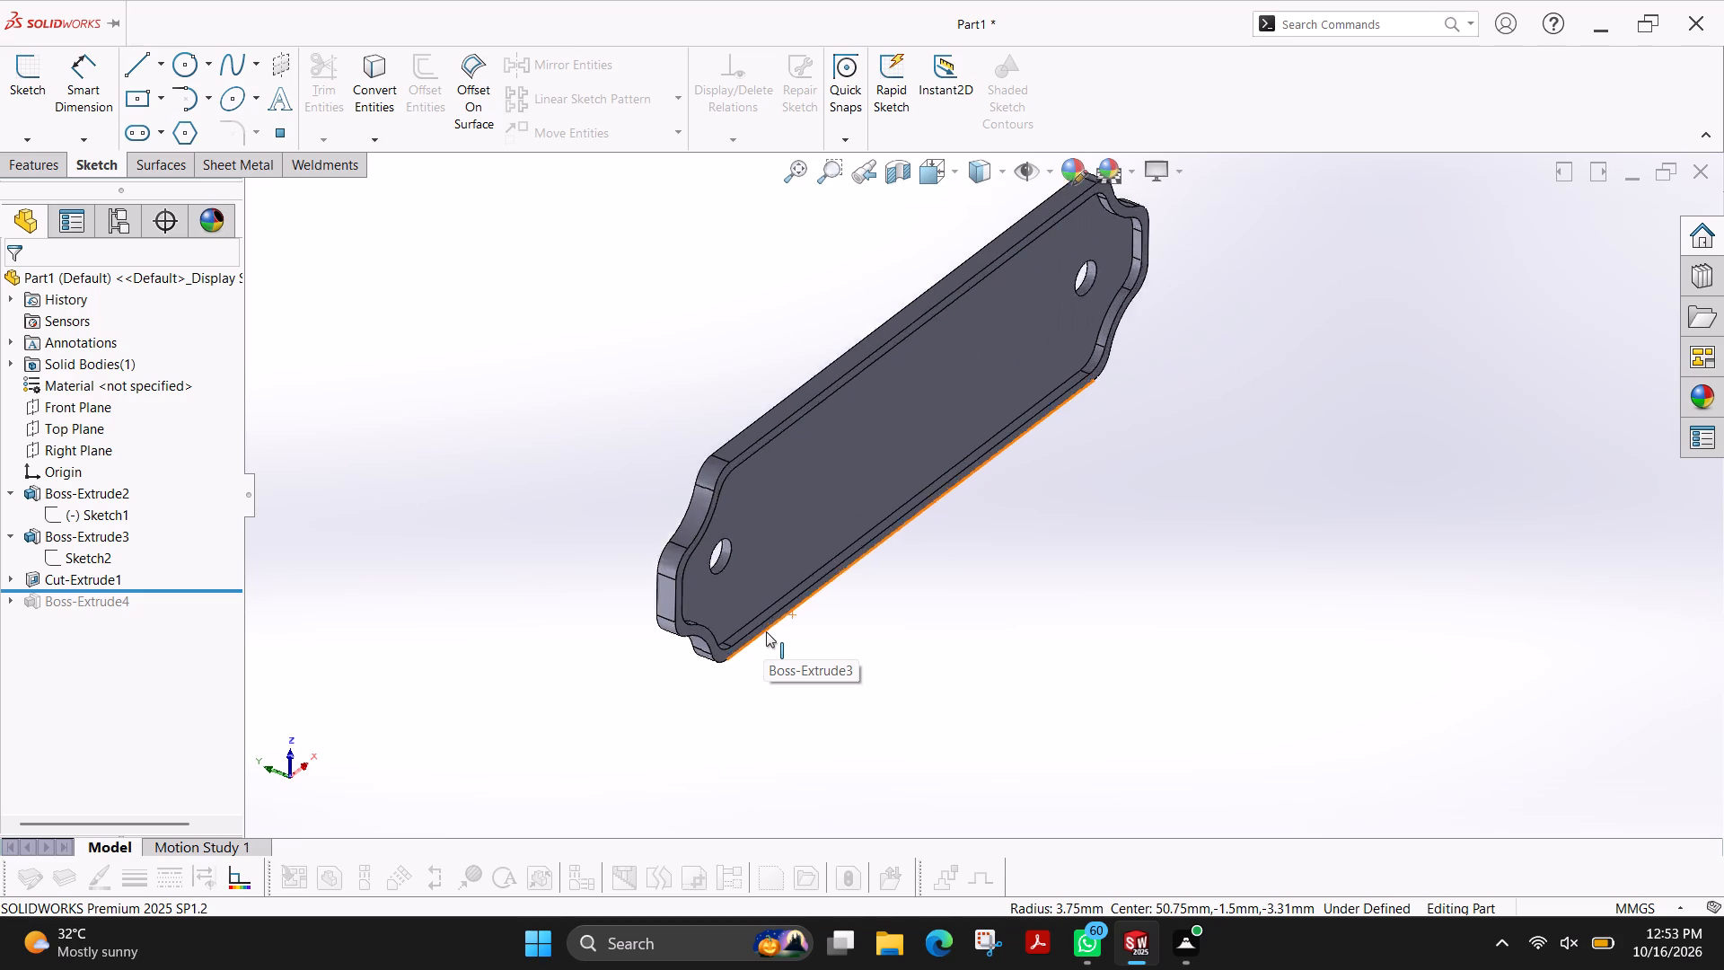
scroll(766, 631, down, 2)
ctrl+shift+middle_drag(856, 488, 733, 433)
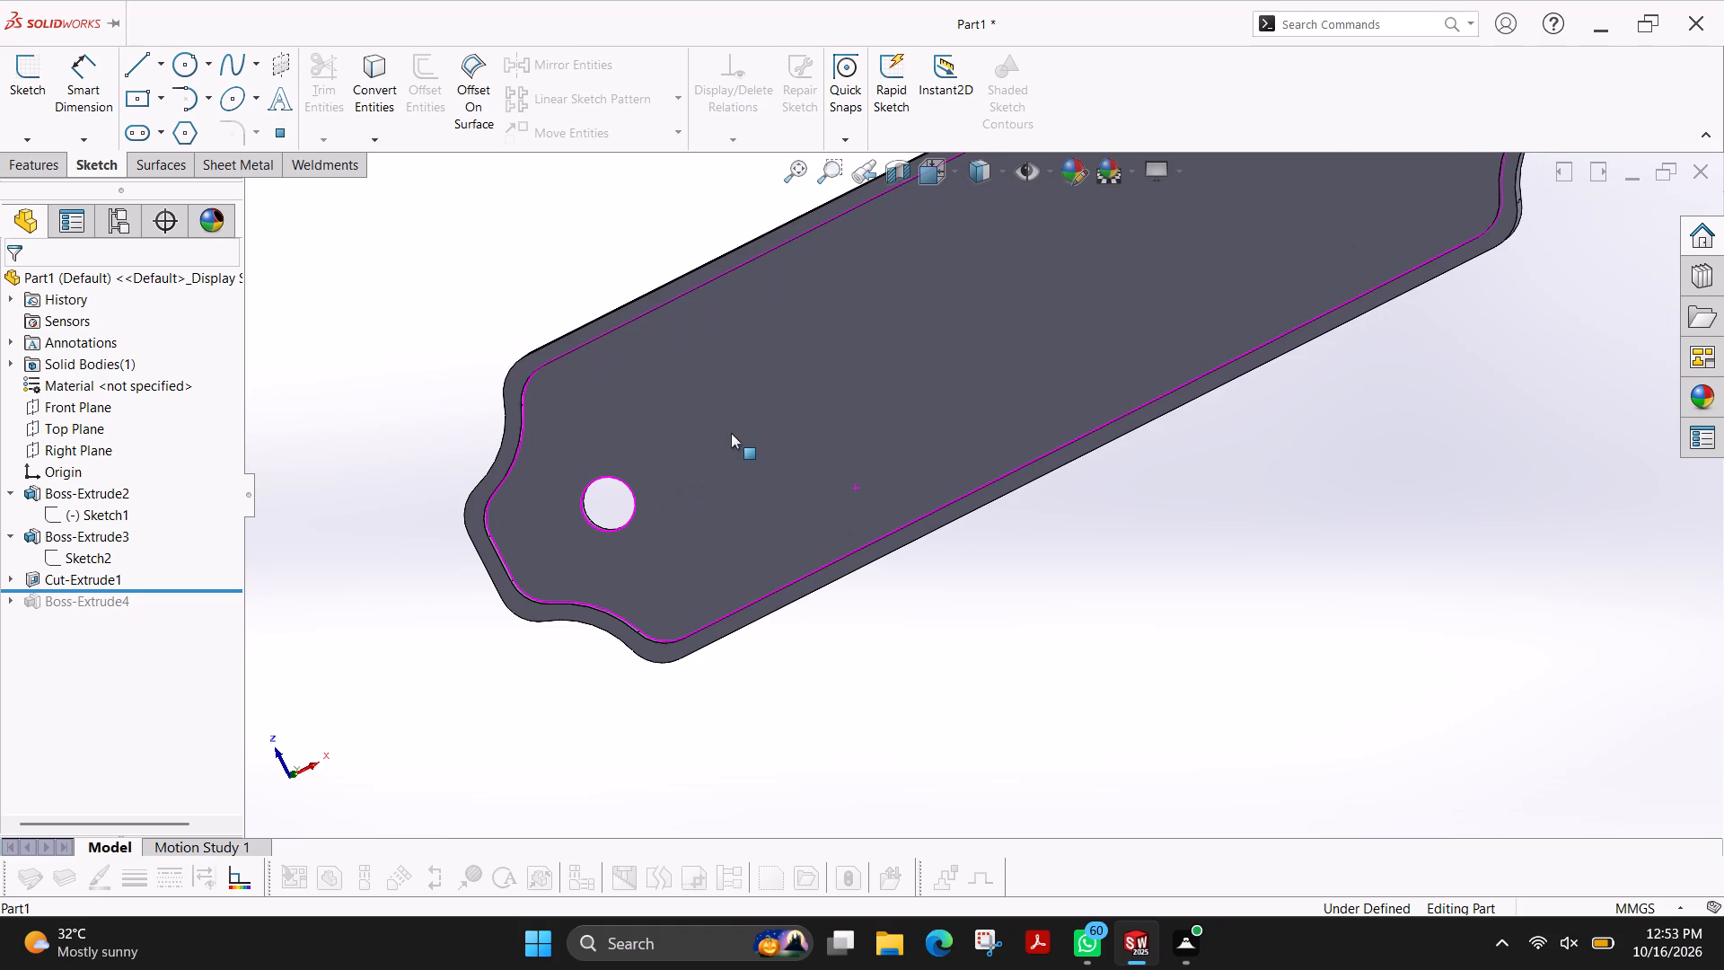
ctrl+shift+middle_drag(736, 431, 730, 677)
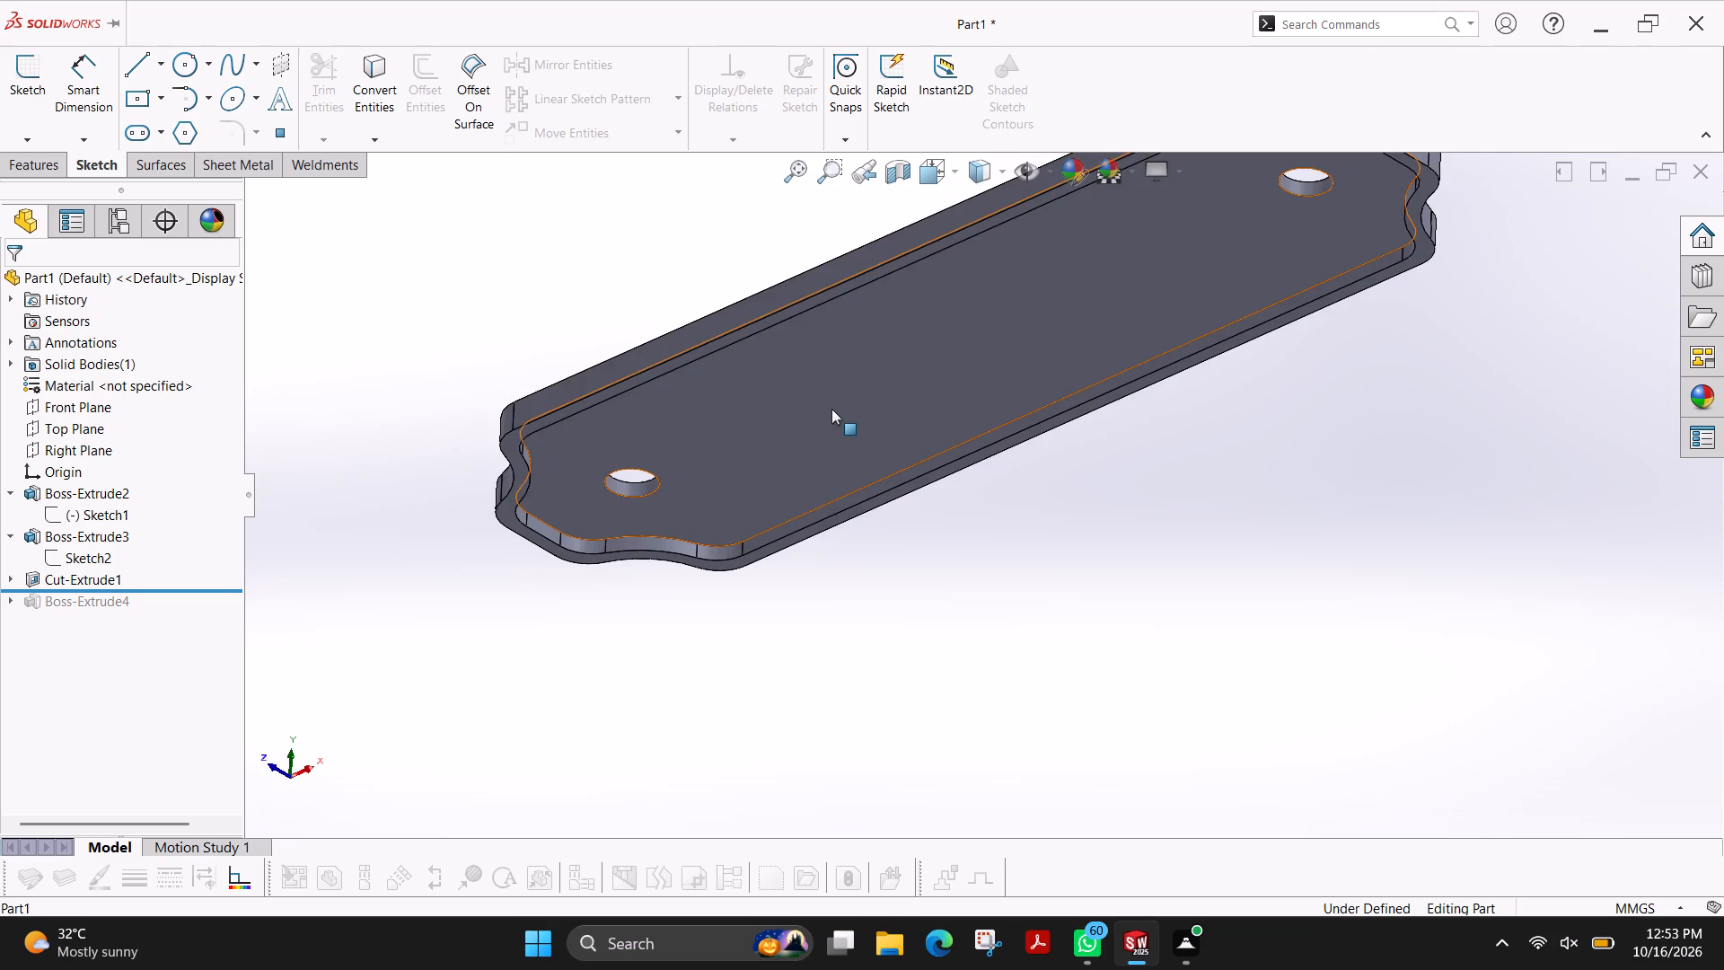
ctrl+shift+middle_drag(832, 408, 936, 627)
ctrl+shift+middle_drag(732, 378, 741, 438)
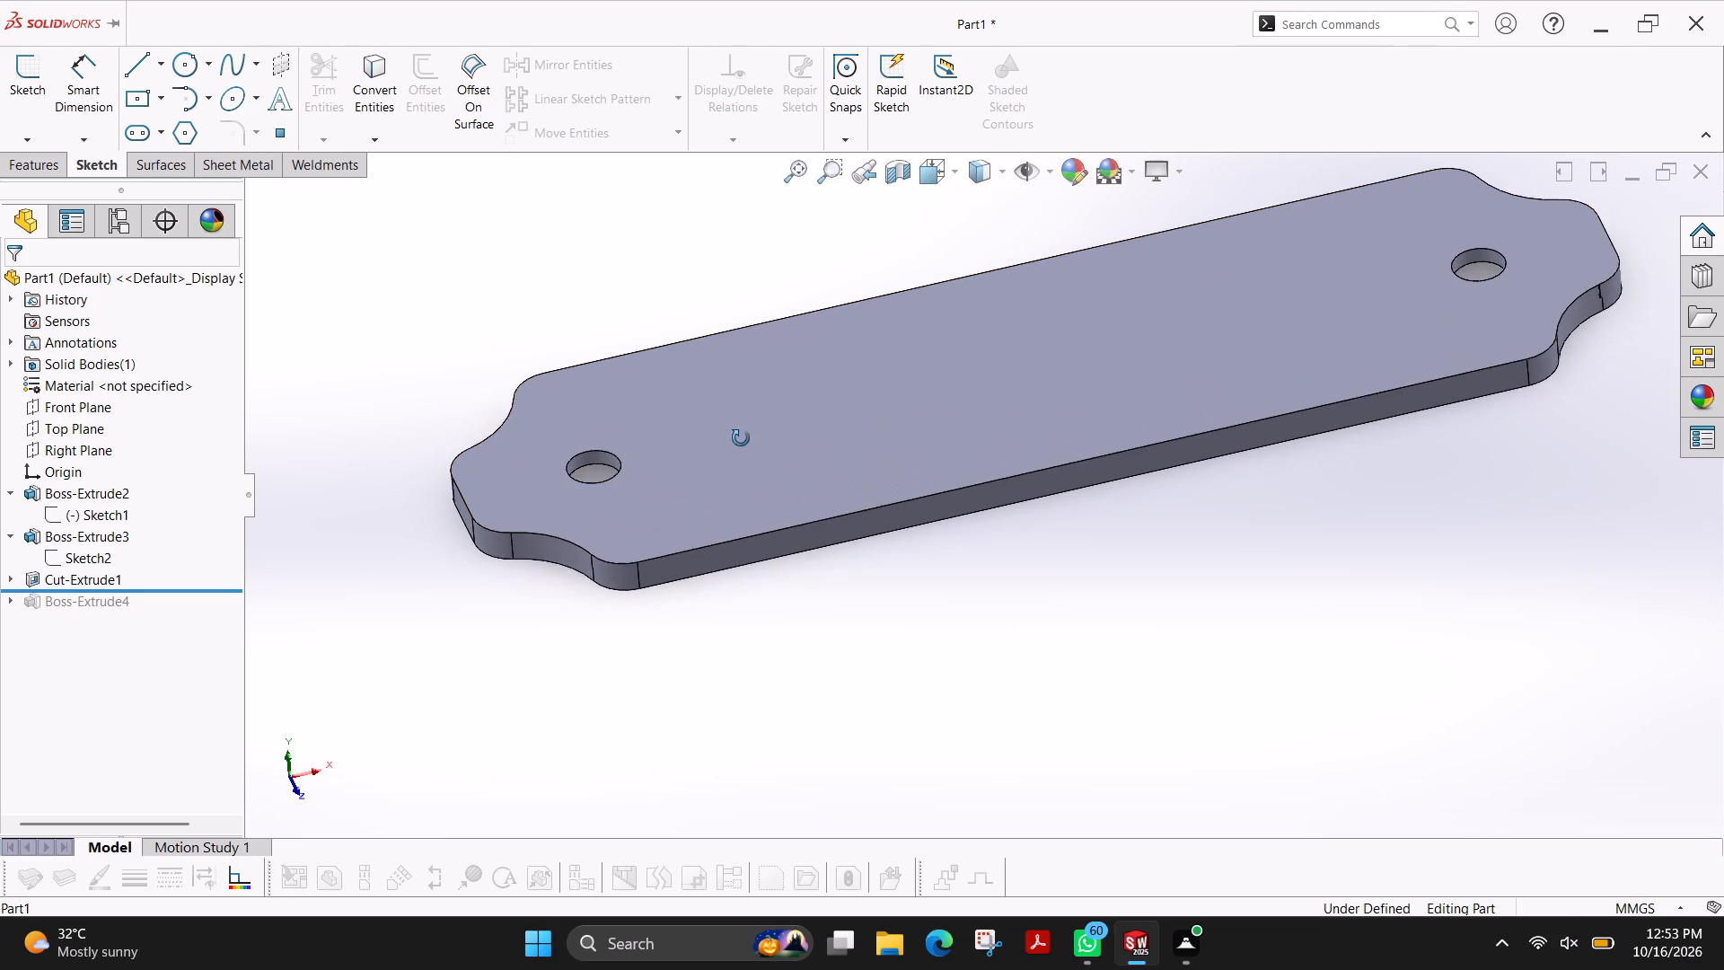
ctrl+shift+middle_drag(741, 438, 734, 445)
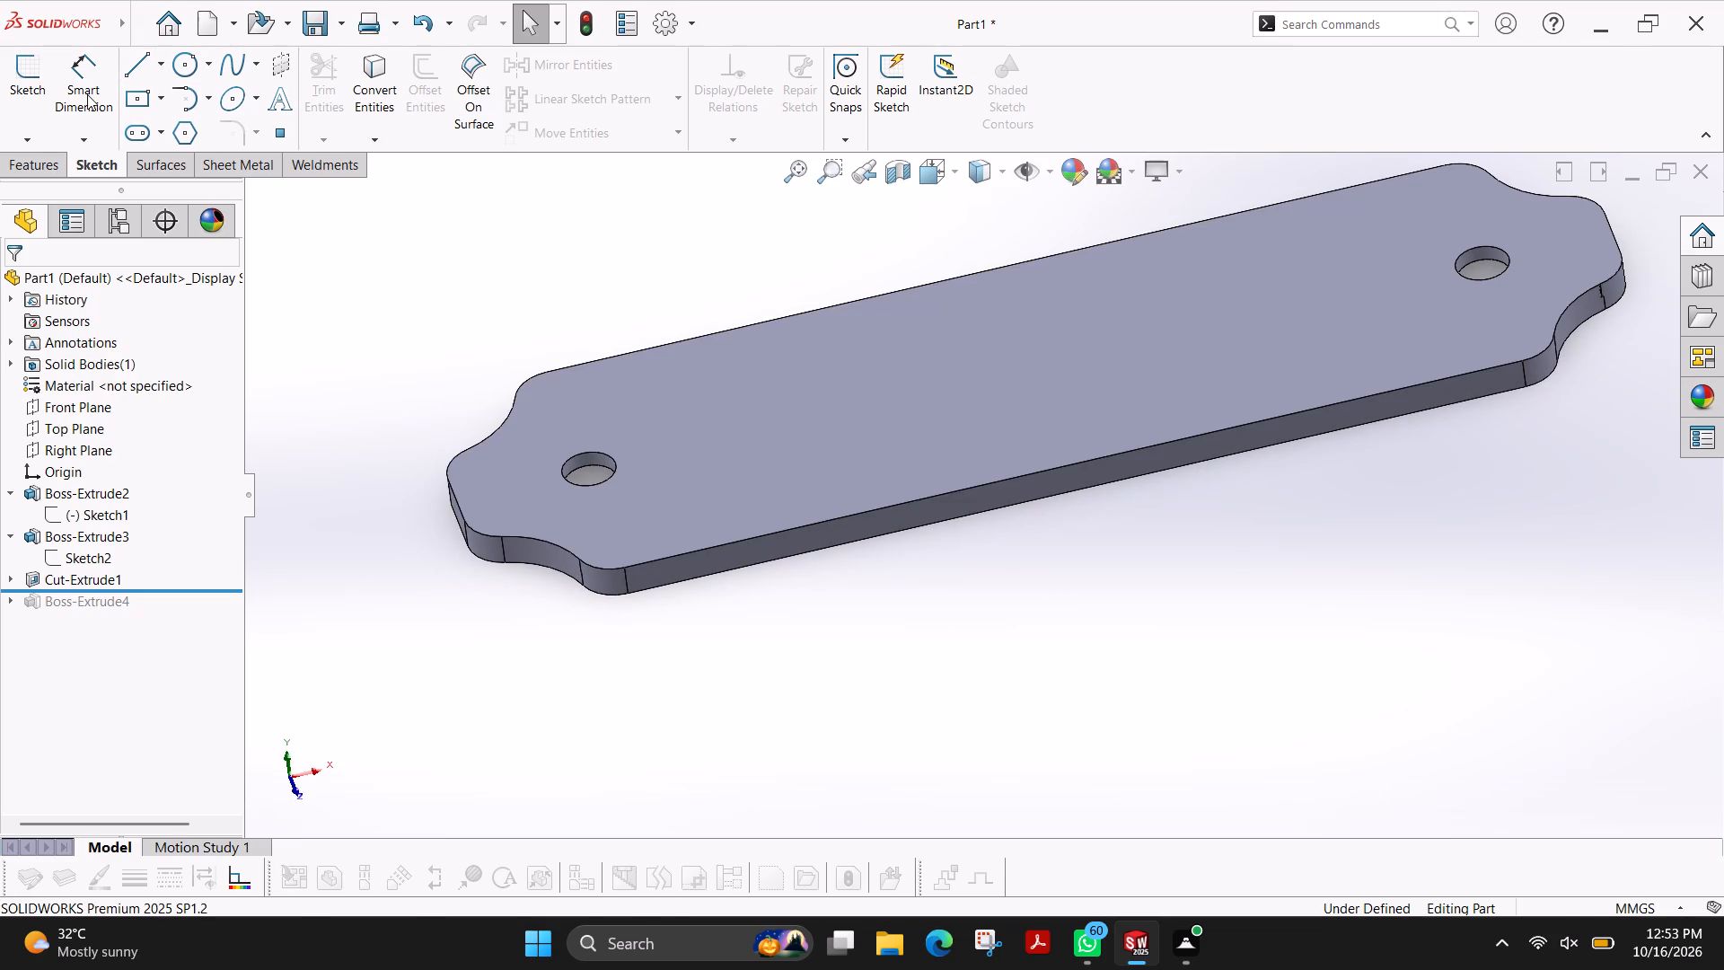
On the plate's flat outer face, sketch a circle around each hole, centred on it, with radii of about 5.8 mm and 5.3 mm.
click(19, 87)
click(804, 399)
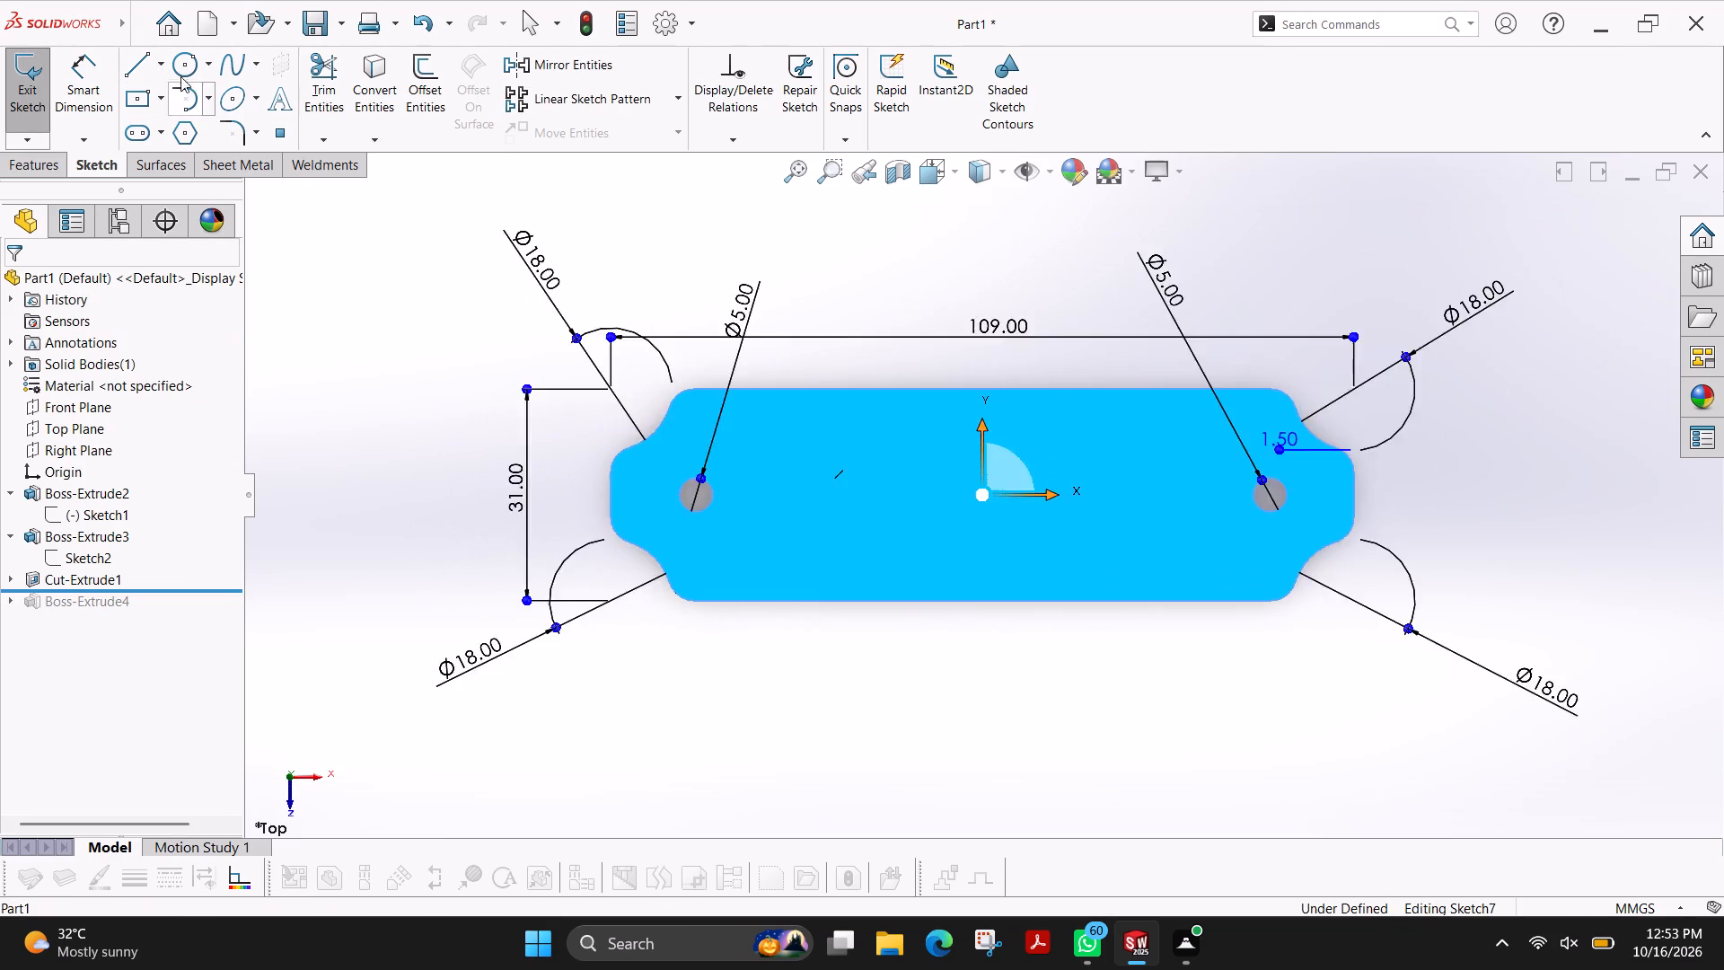
click(180, 64)
scroll(796, 394, down, 3)
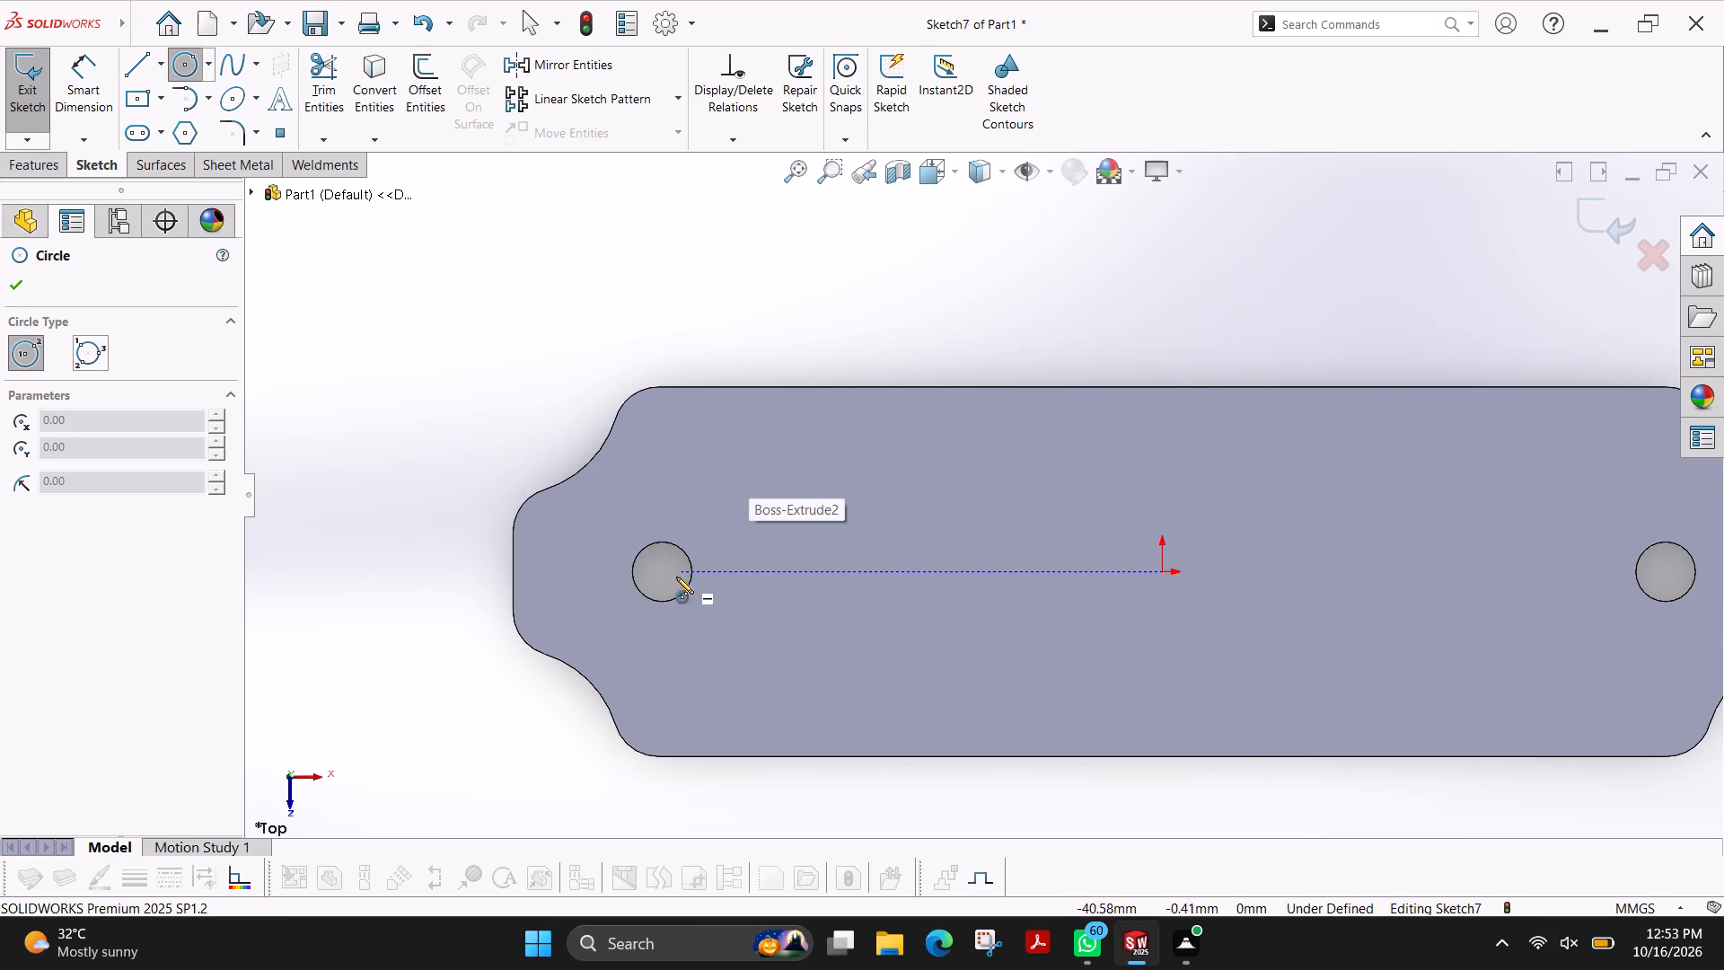
click(660, 570)
click(724, 540)
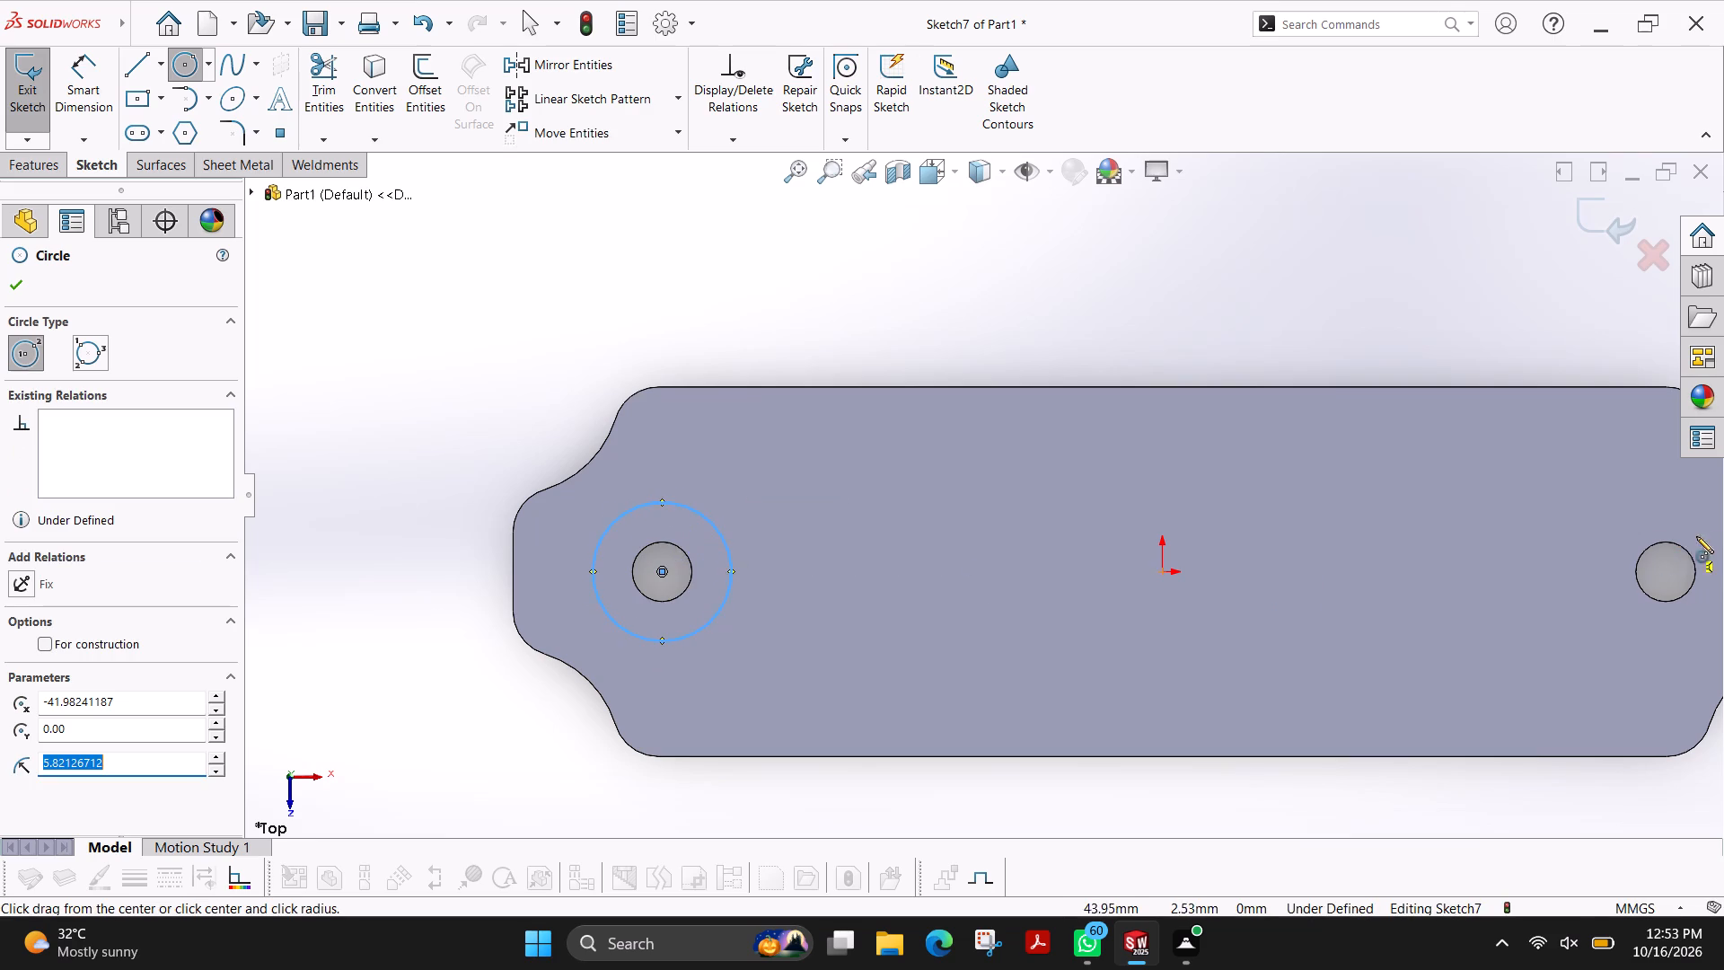
click(1665, 573)
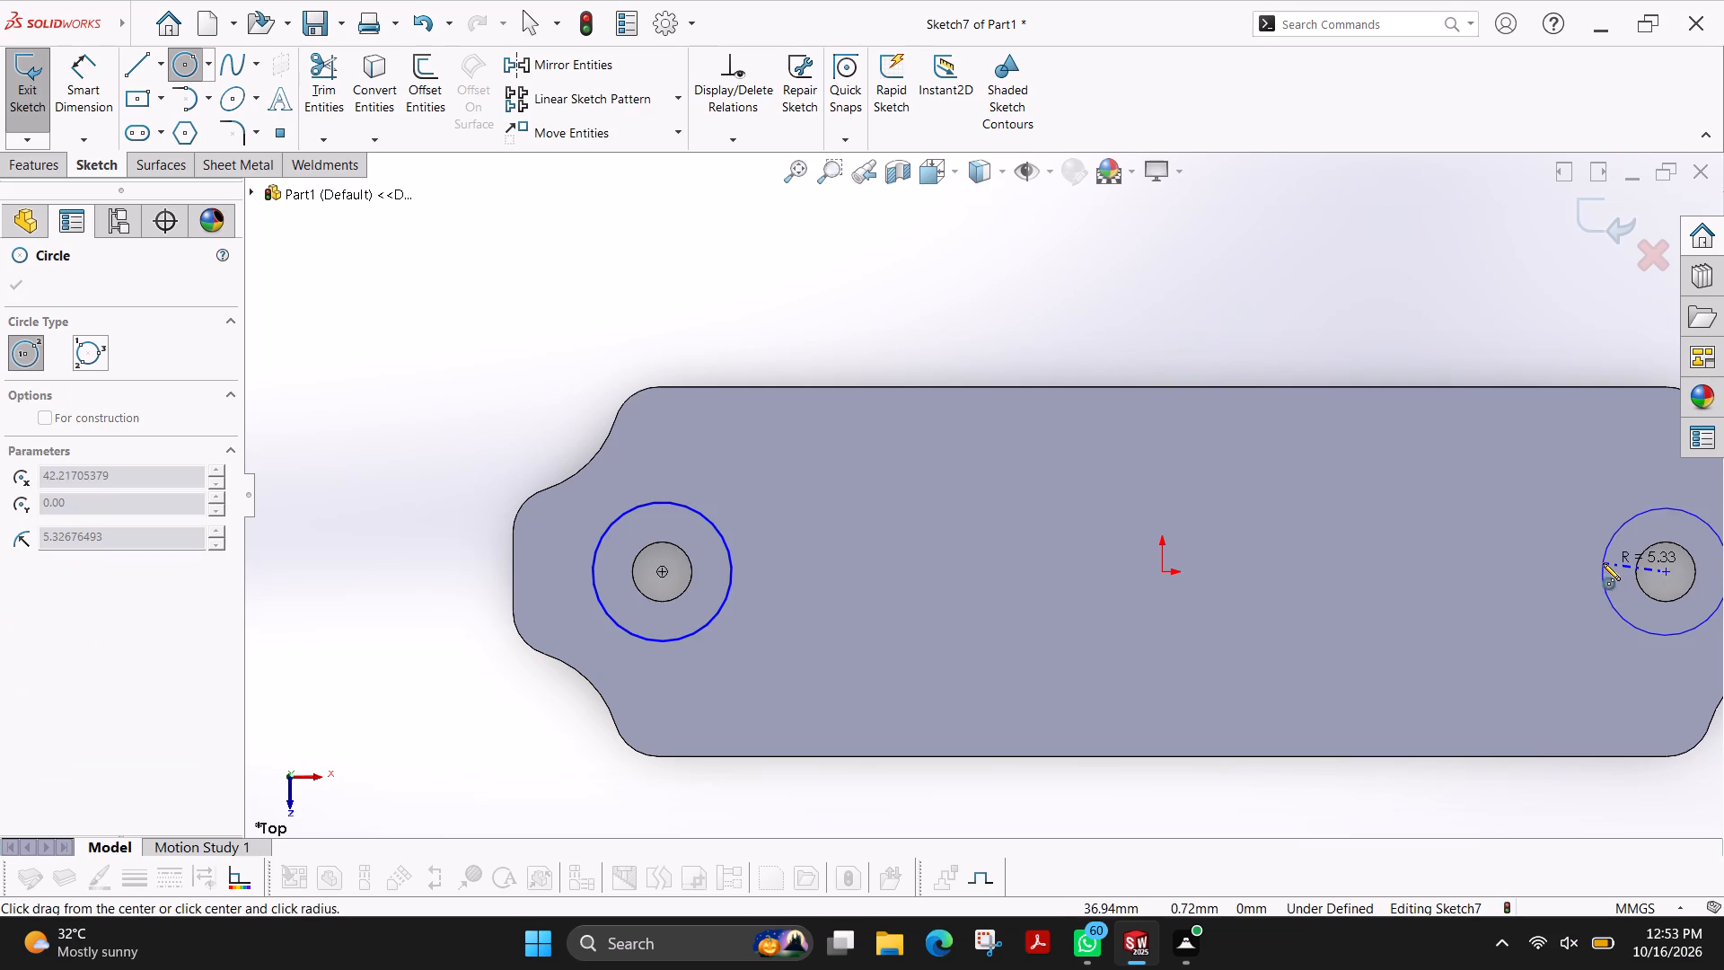
click(1603, 563)
click(17, 280)
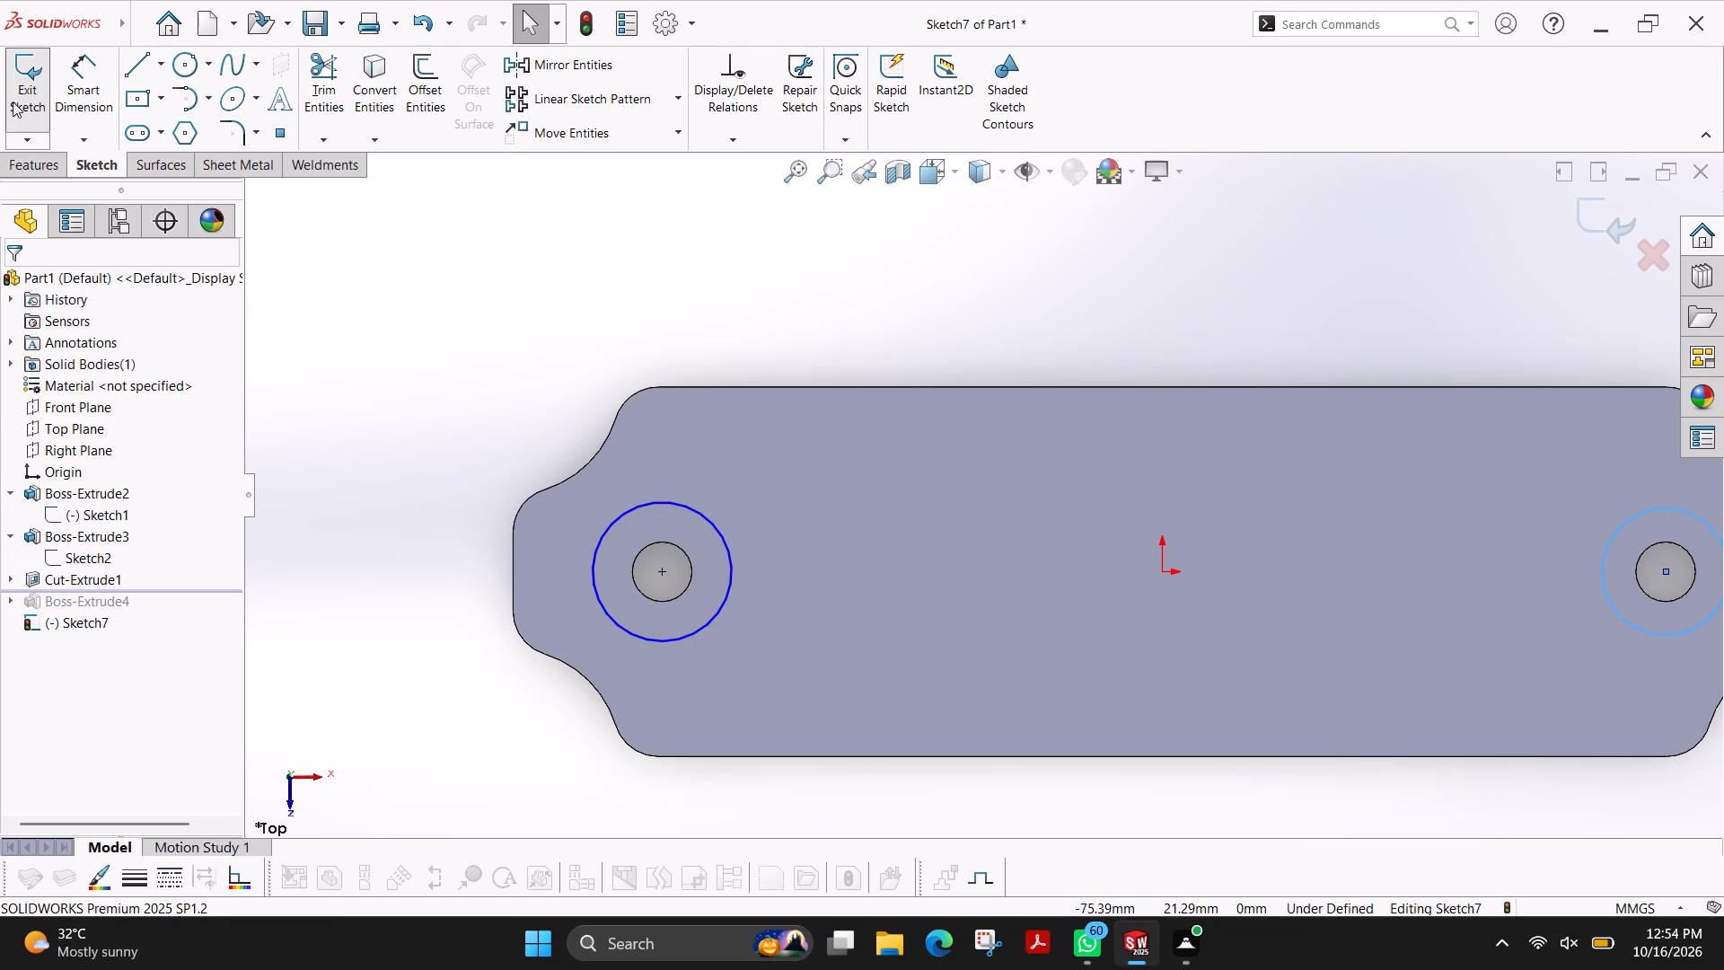
Dimension the circle around each hole to 8 mm diameter and reposition one of the diameter labels clear of the plate.
click(91, 81)
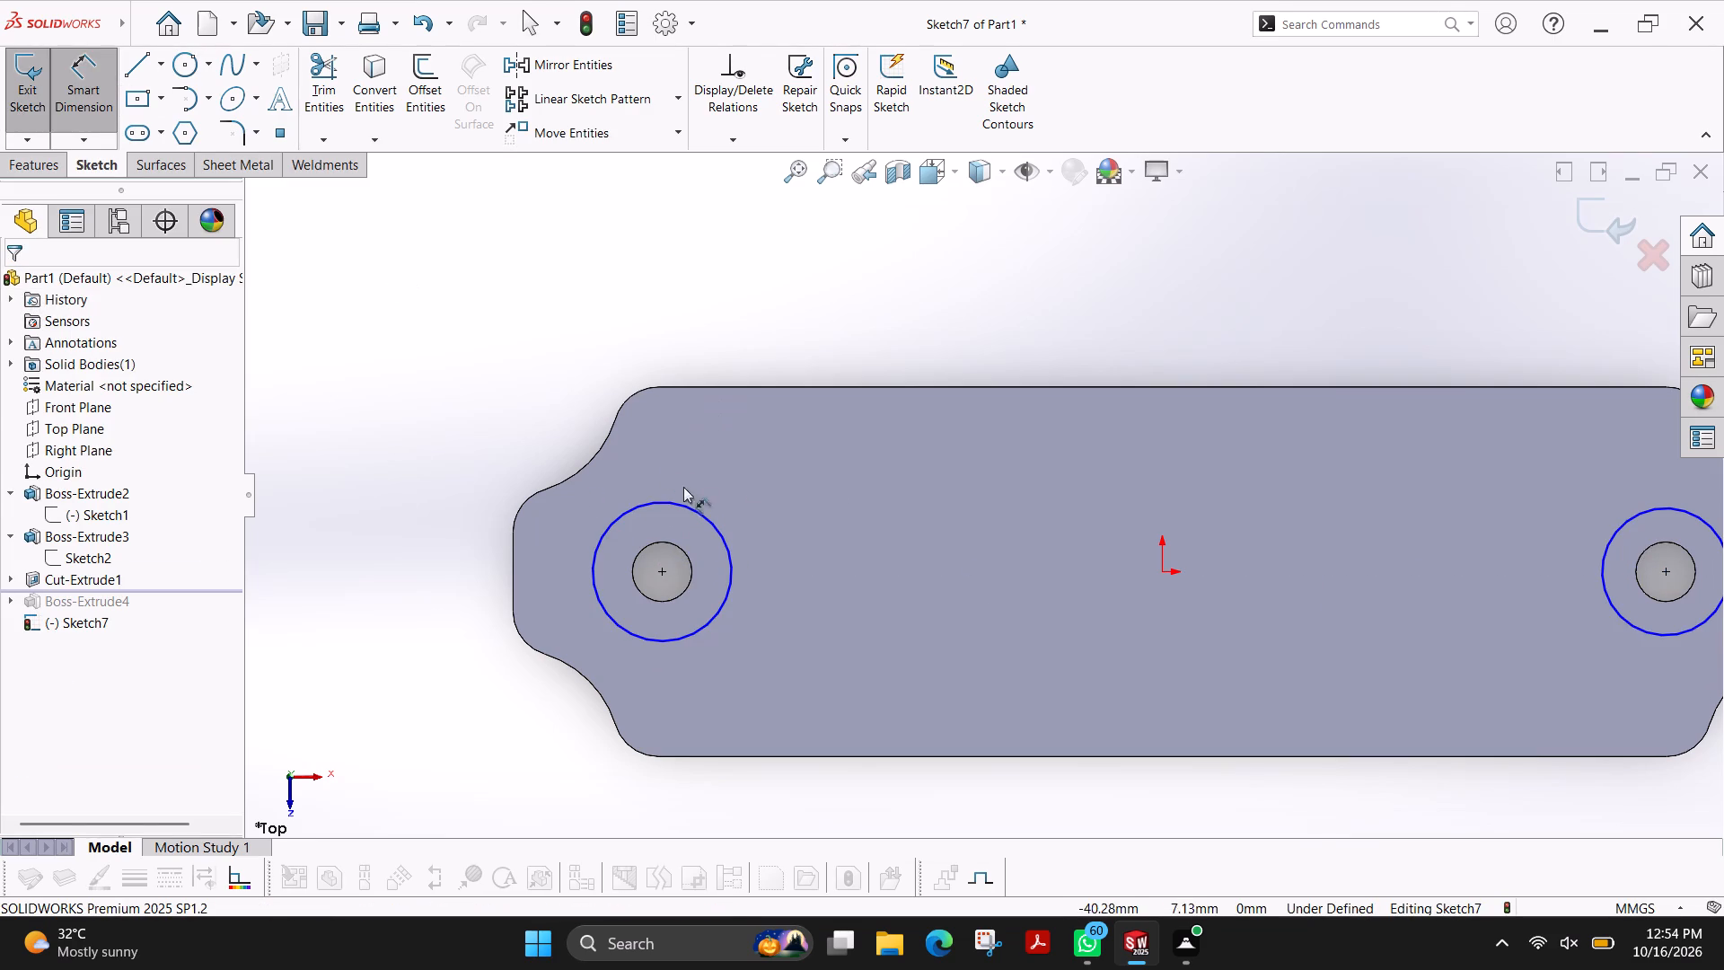
click(678, 507)
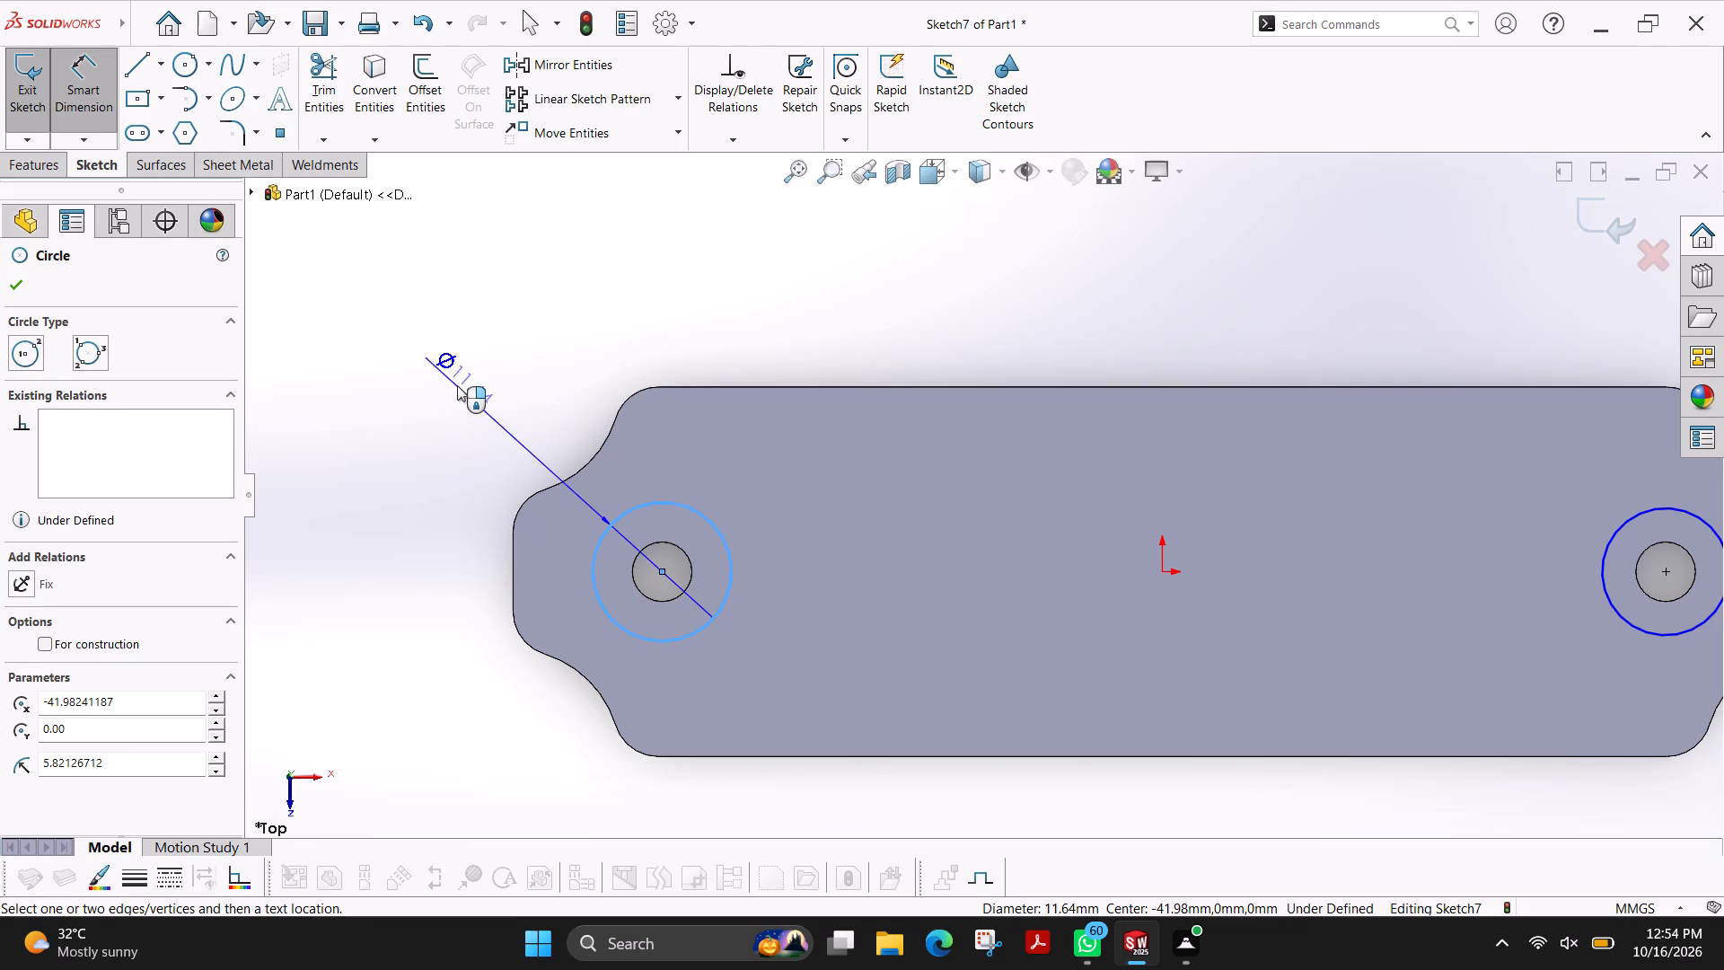
click(457, 385)
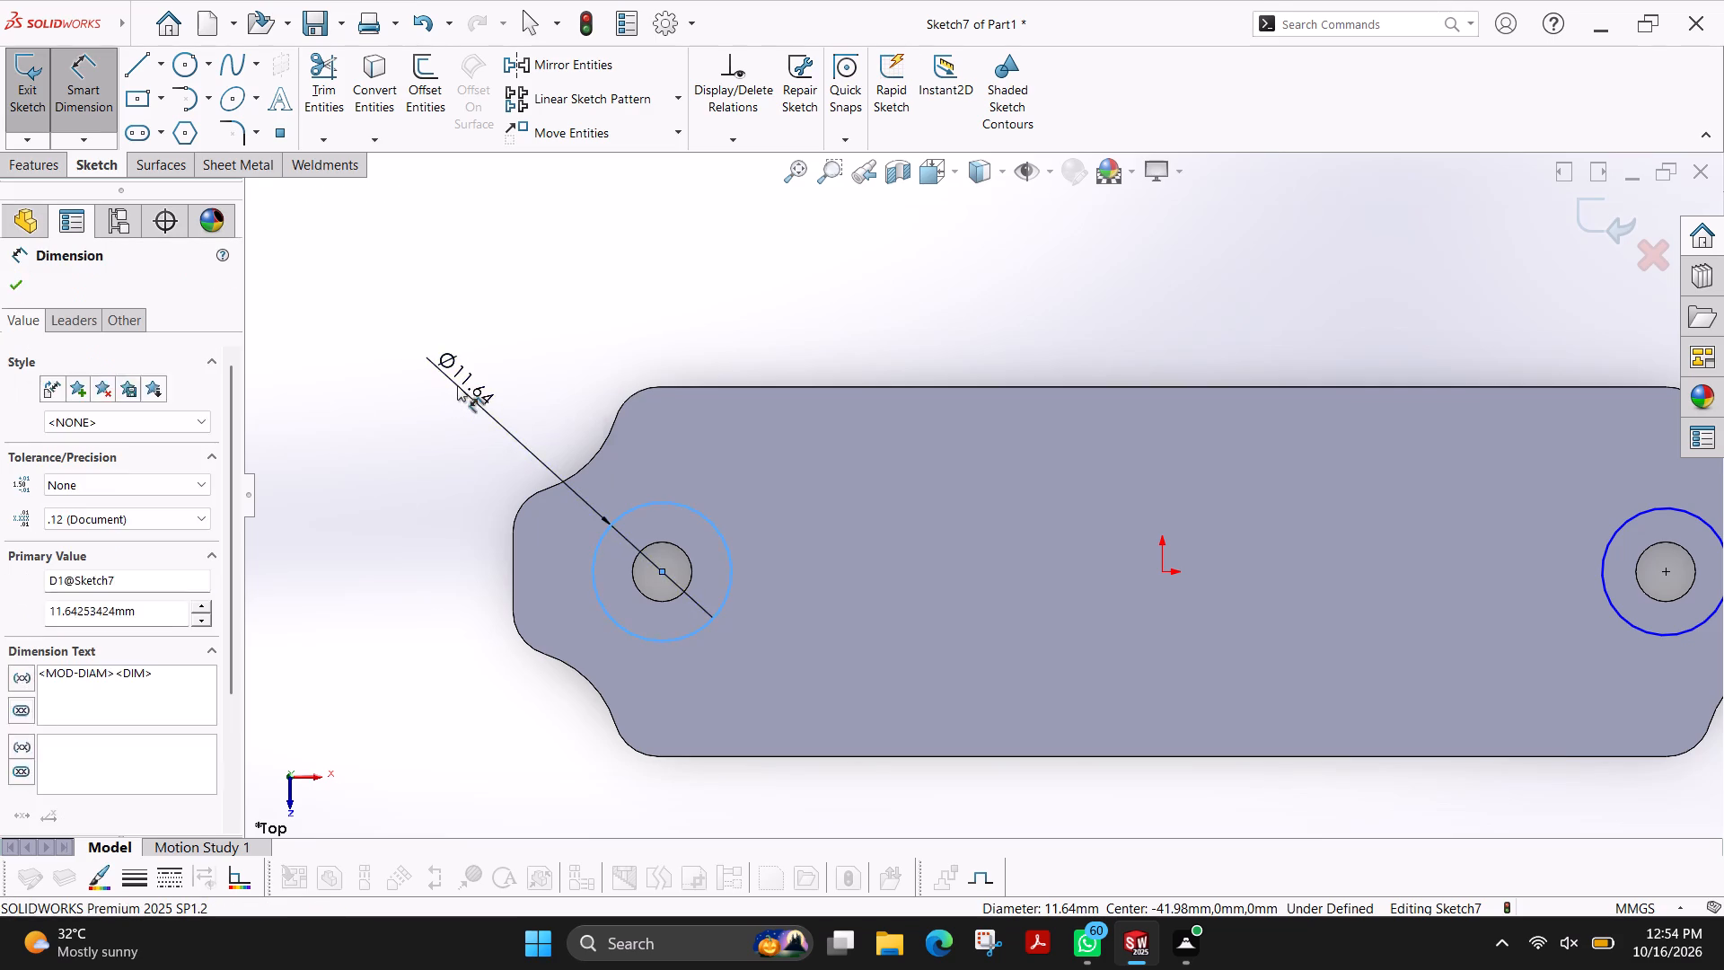
key(8)
key(Return)
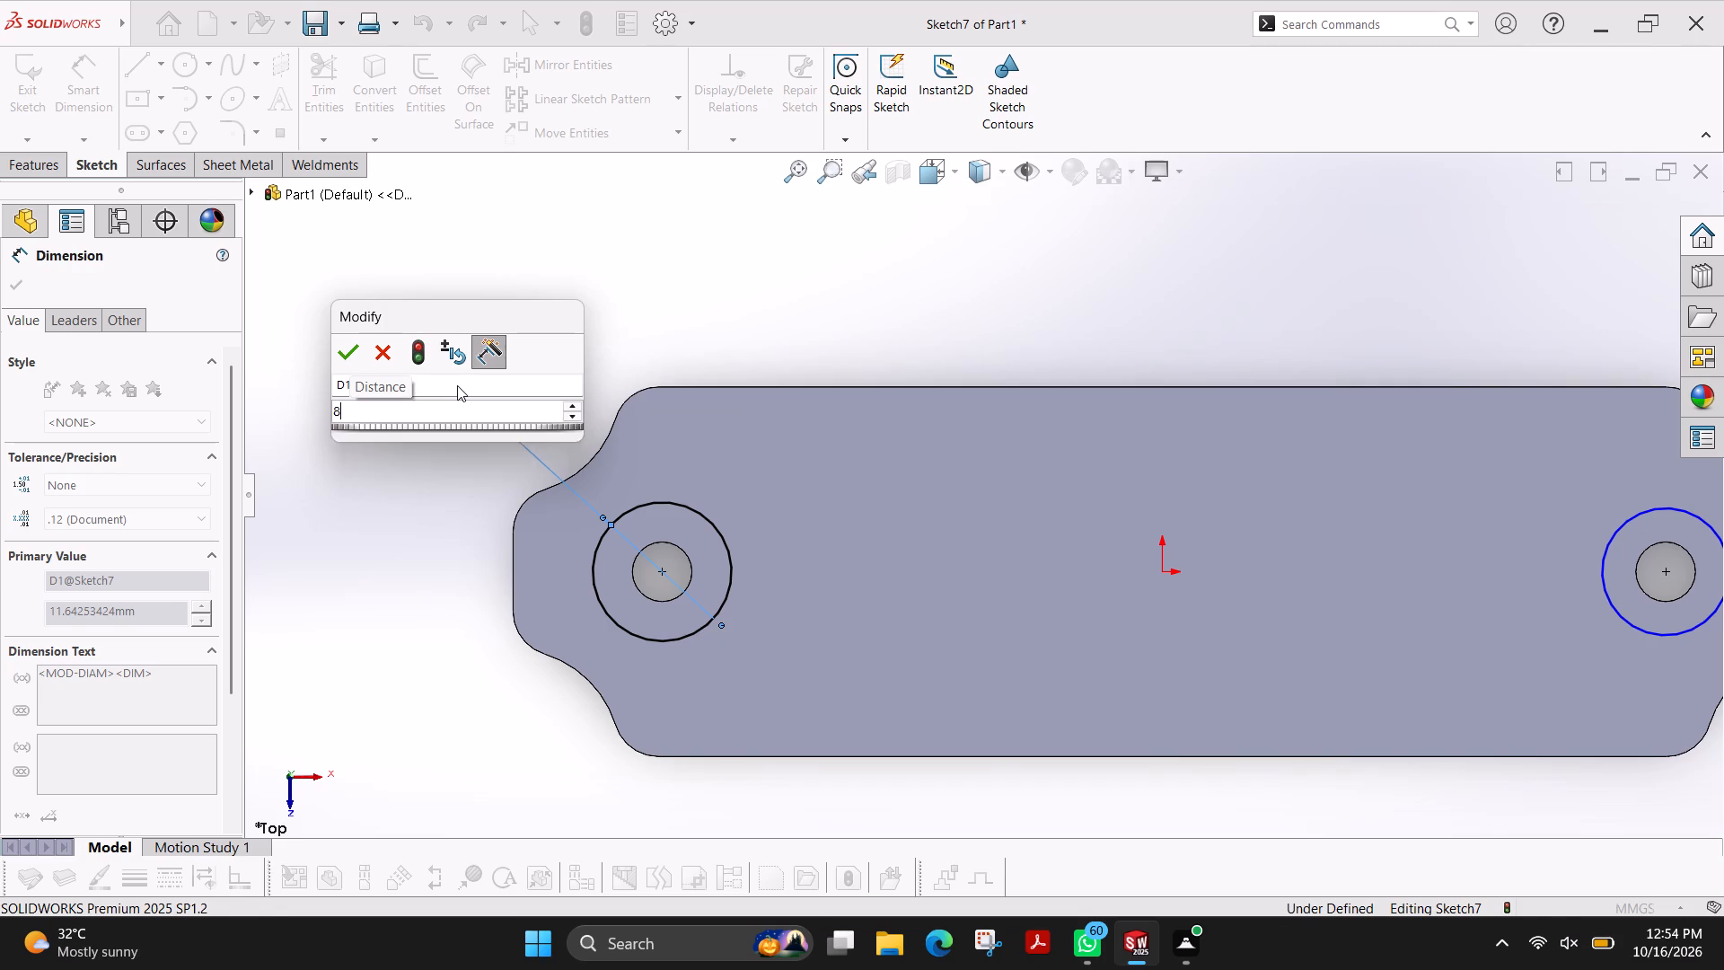
scroll(1666, 588, down, 3)
scroll(1579, 568, up, 2)
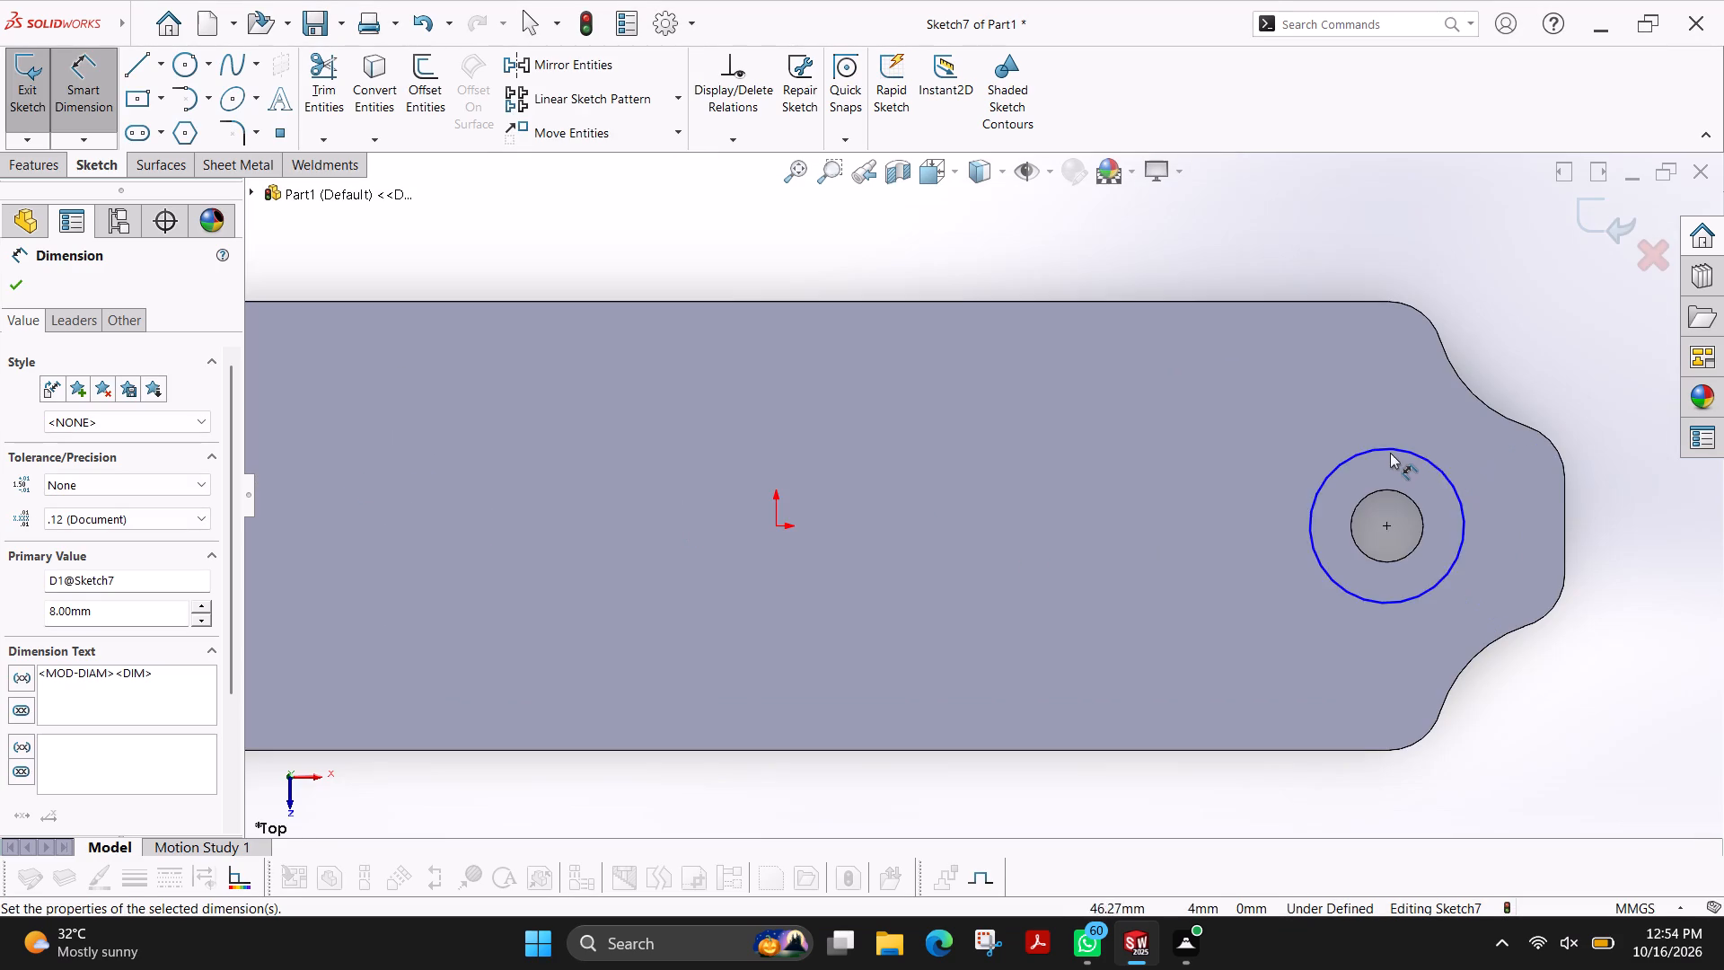
click(1375, 454)
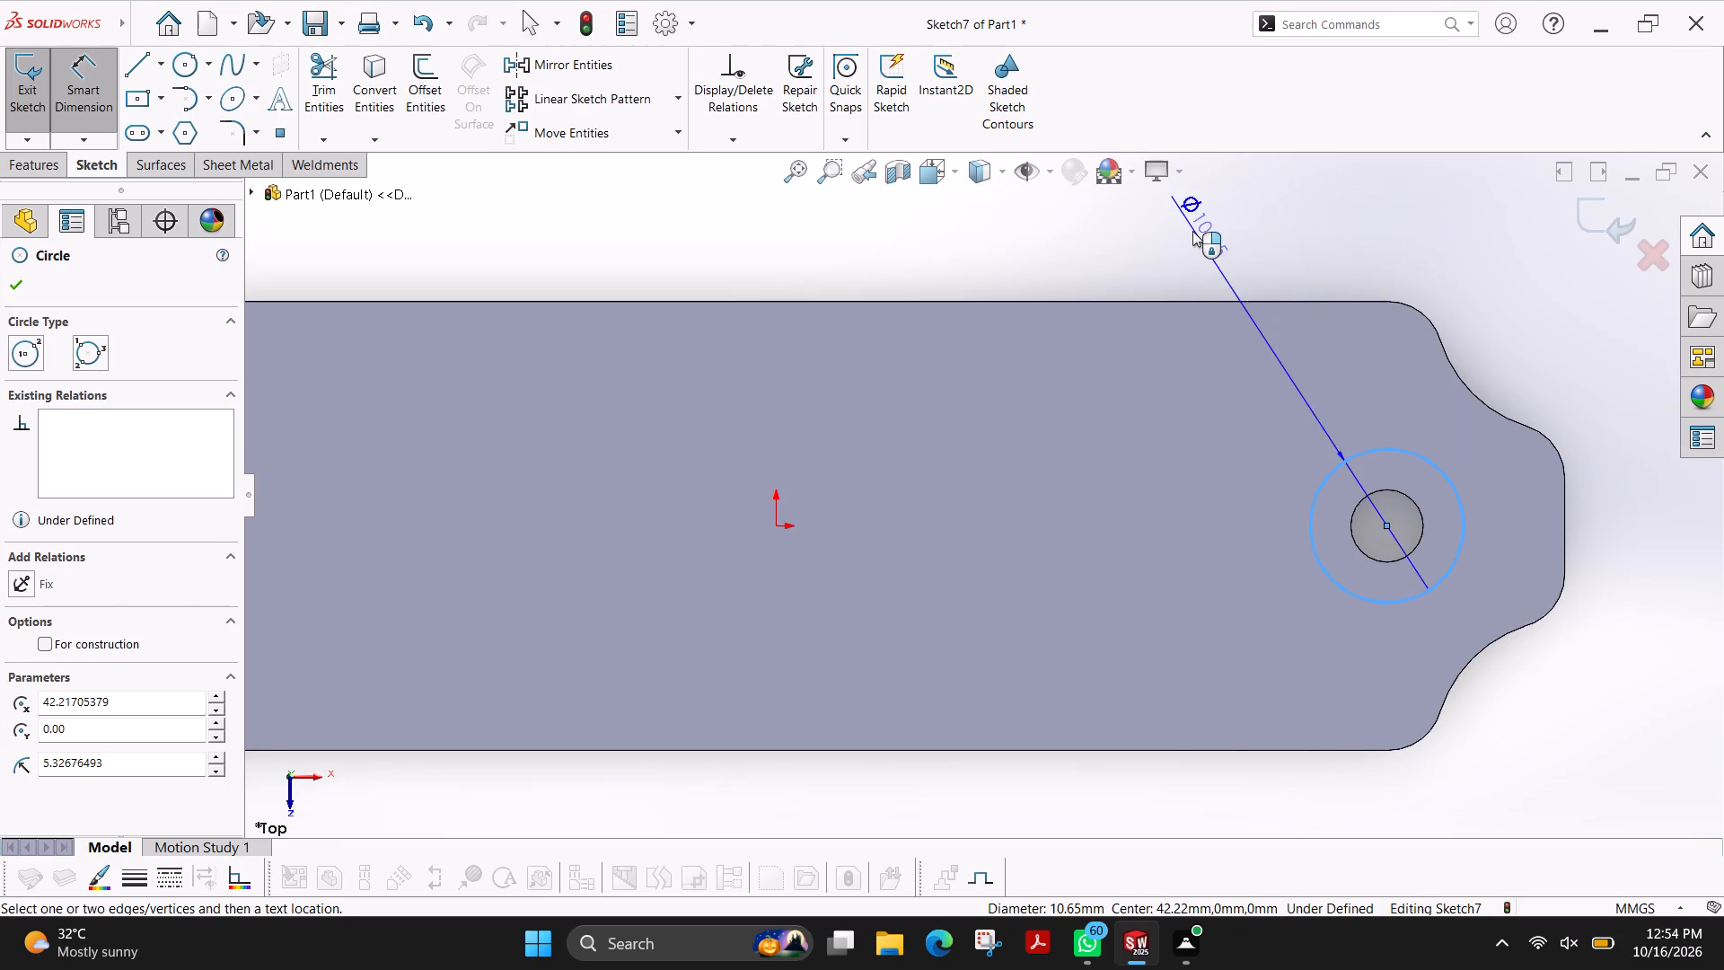
click(1185, 246)
key(8)
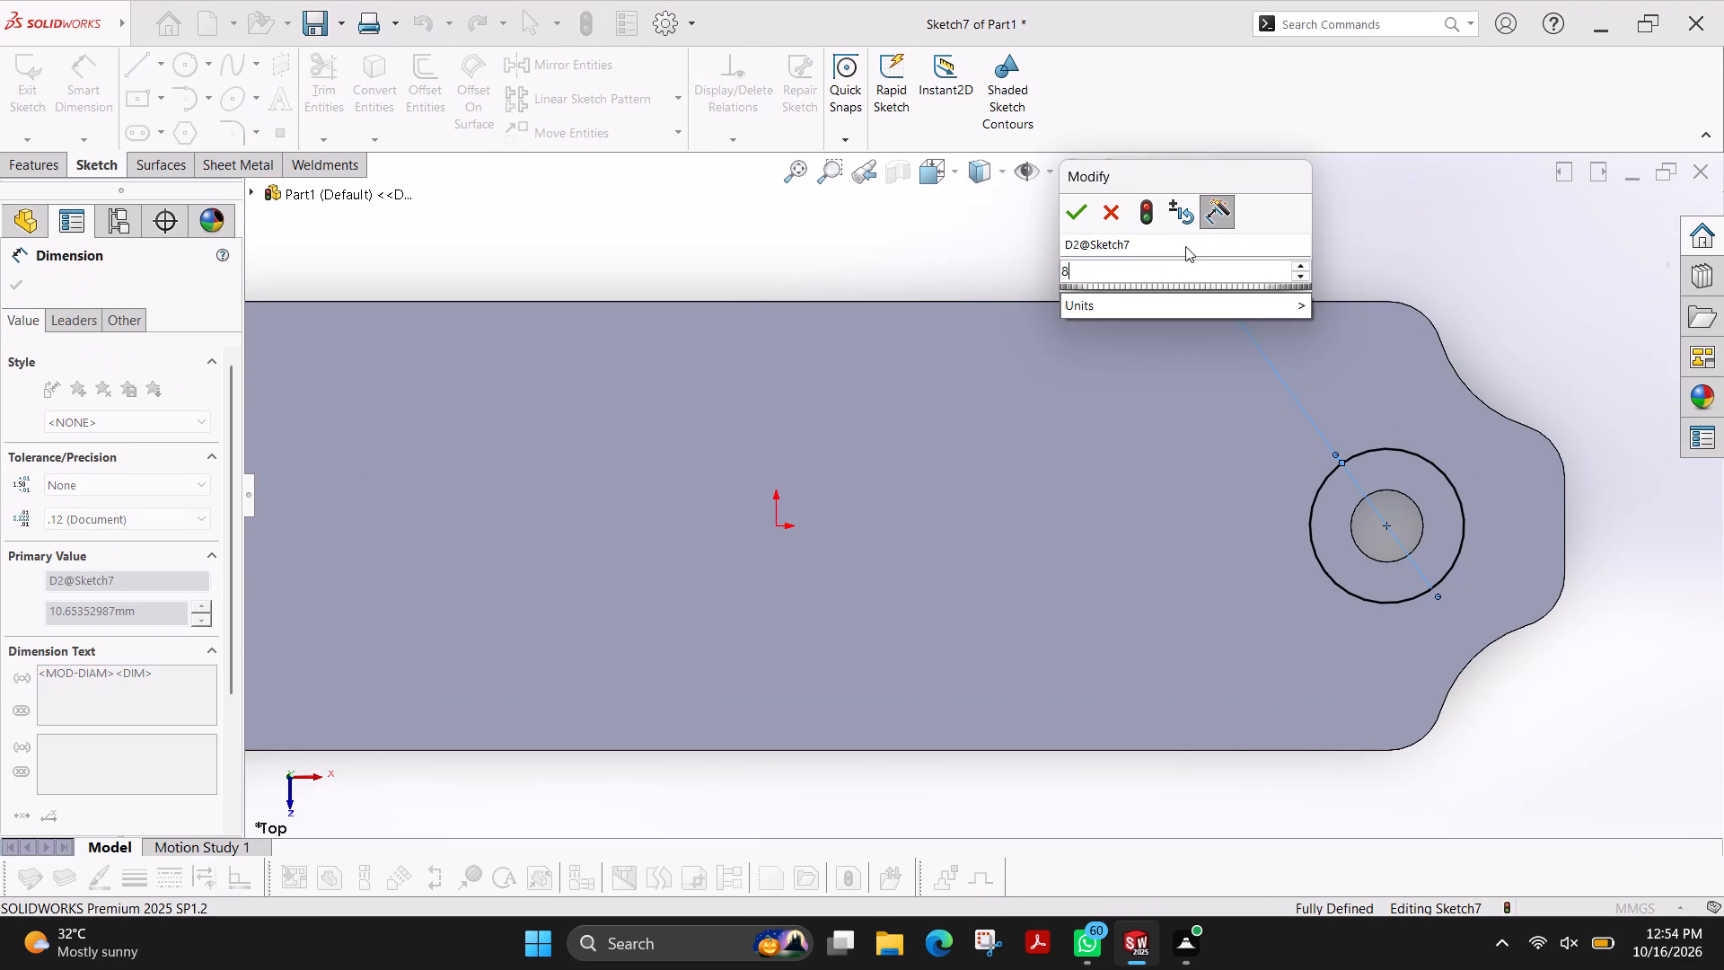
key(Return)
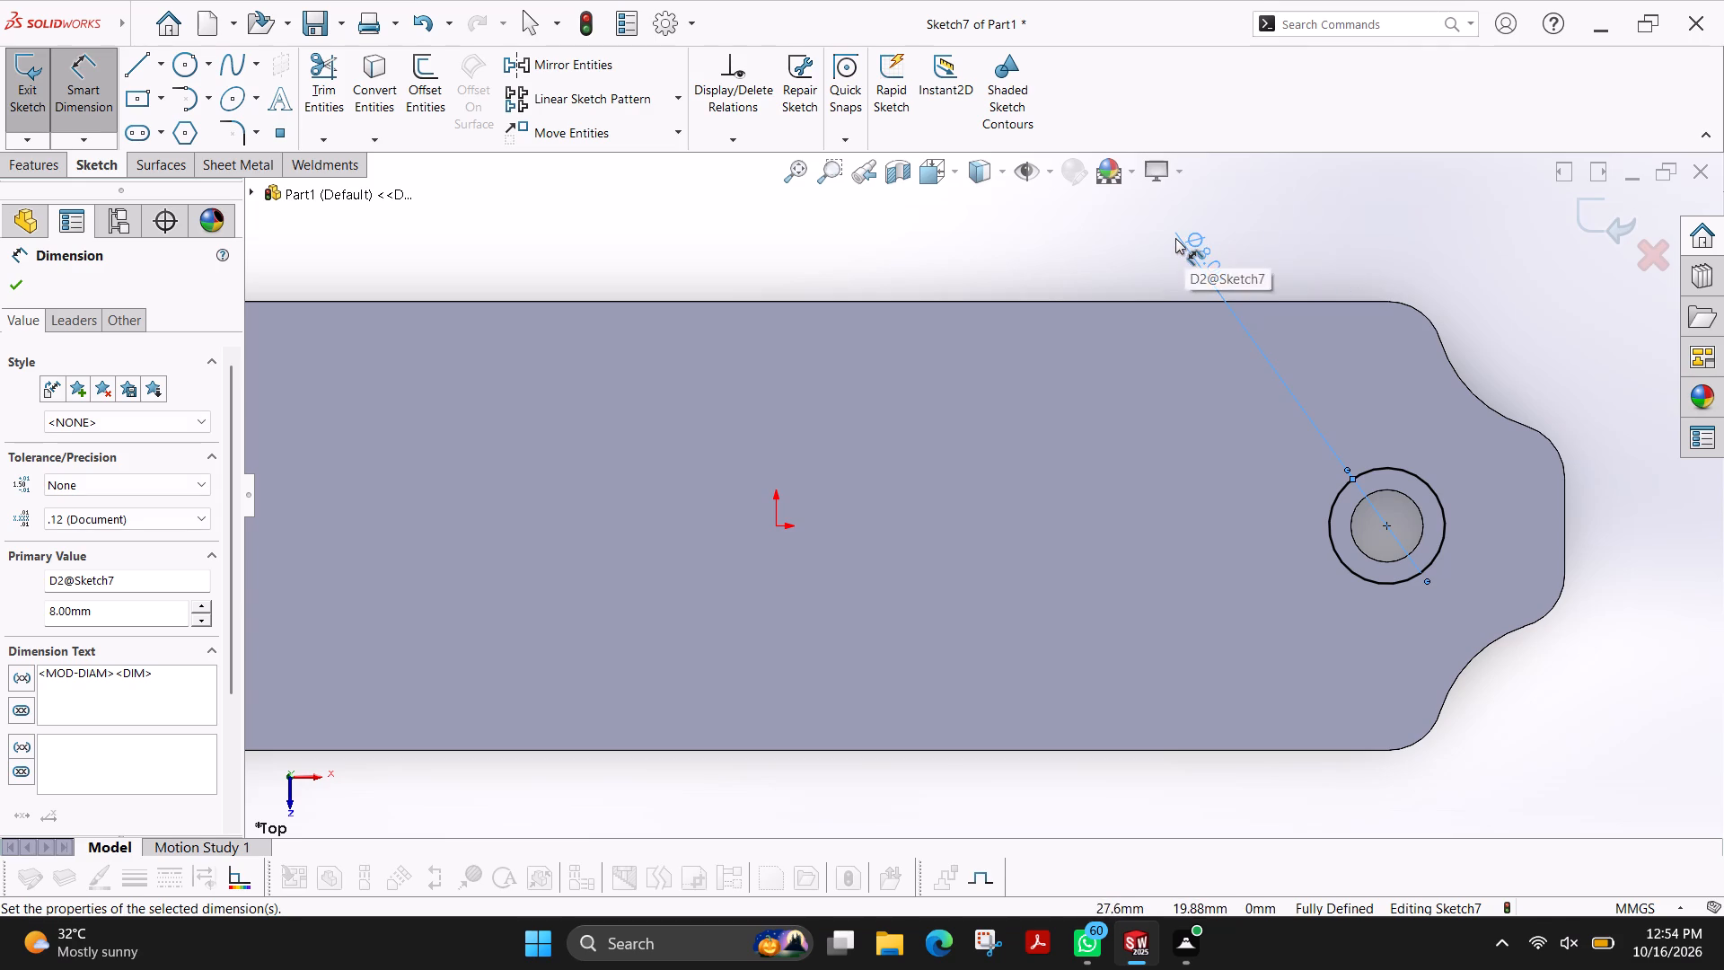
drag(1174, 237, 1234, 211)
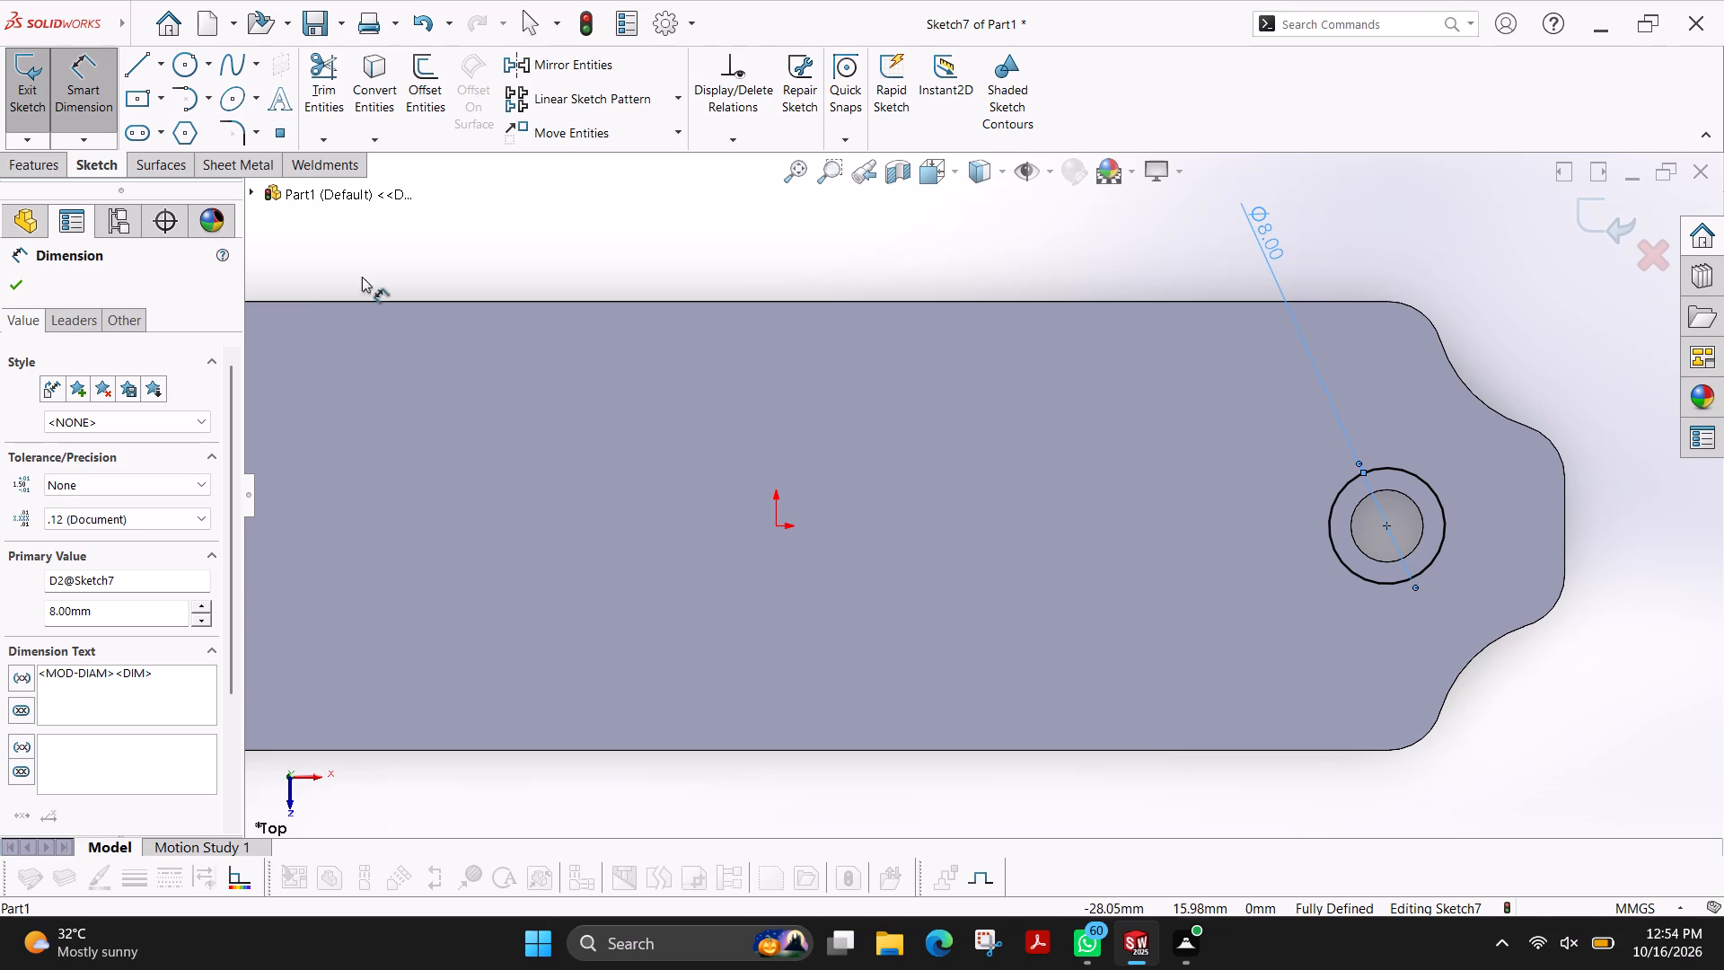
click(24, 281)
Sketch a 2.5 mm radius circle inside each 8 mm circle, concentric with it and matching the hole's edge.
scroll(909, 315, up, 2)
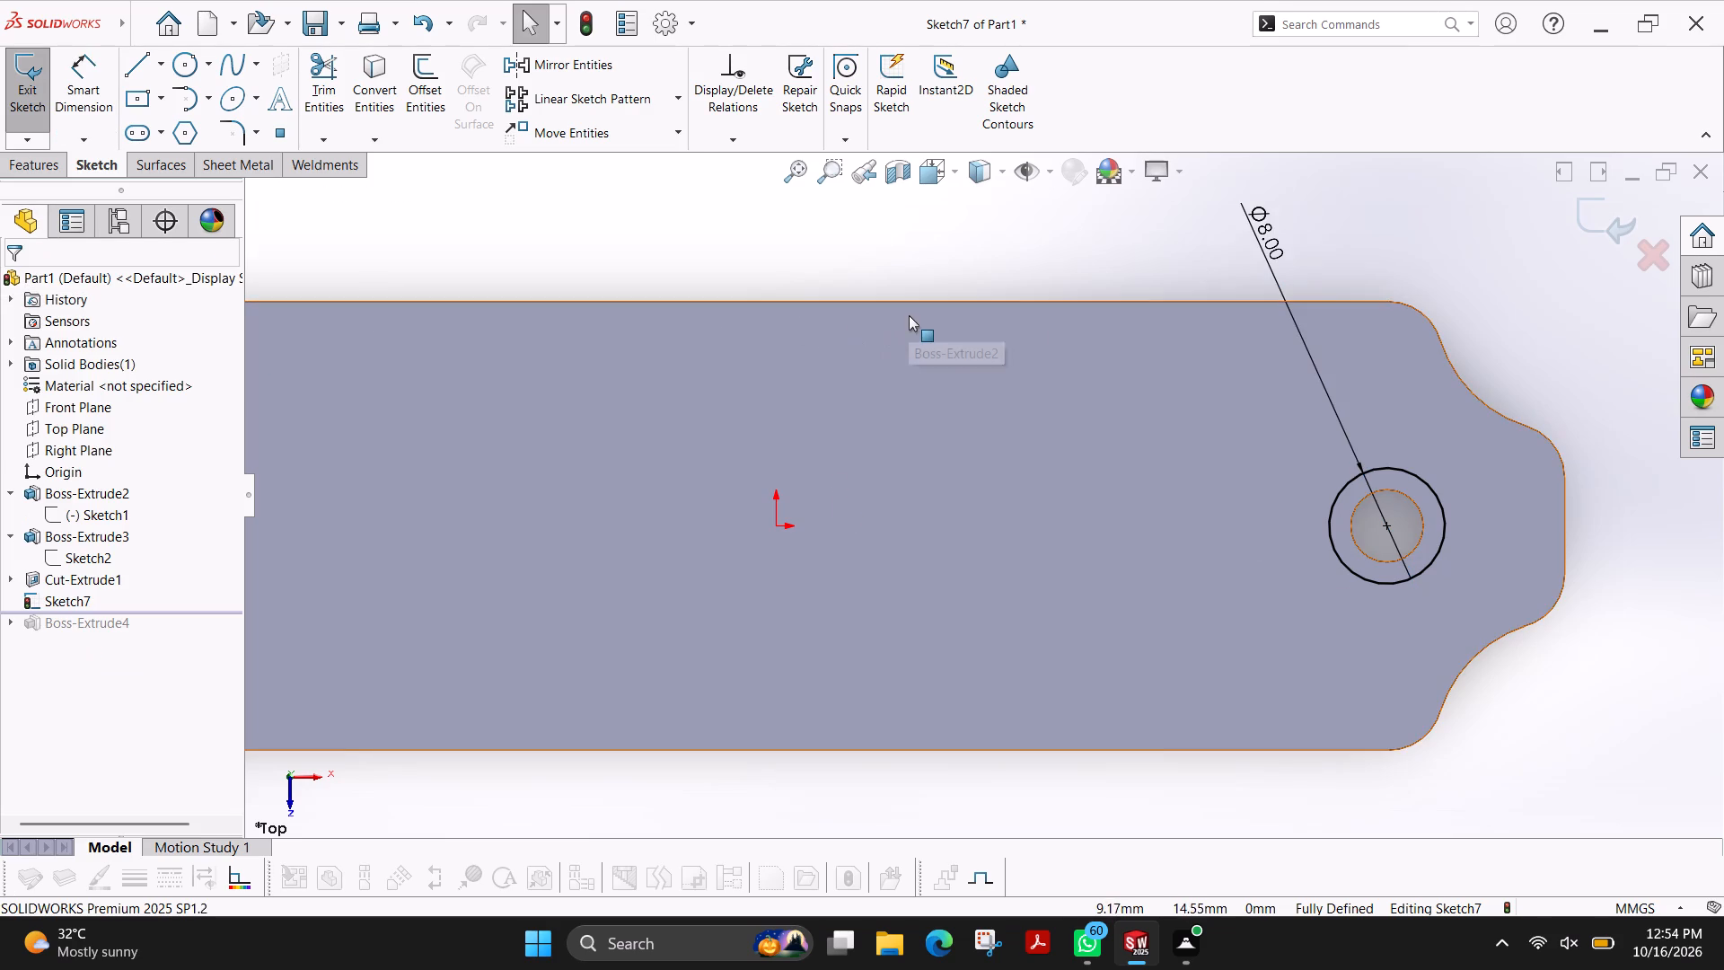
scroll(909, 315, up, 1)
scroll(429, 466, down, 3)
scroll(870, 498, down, 1)
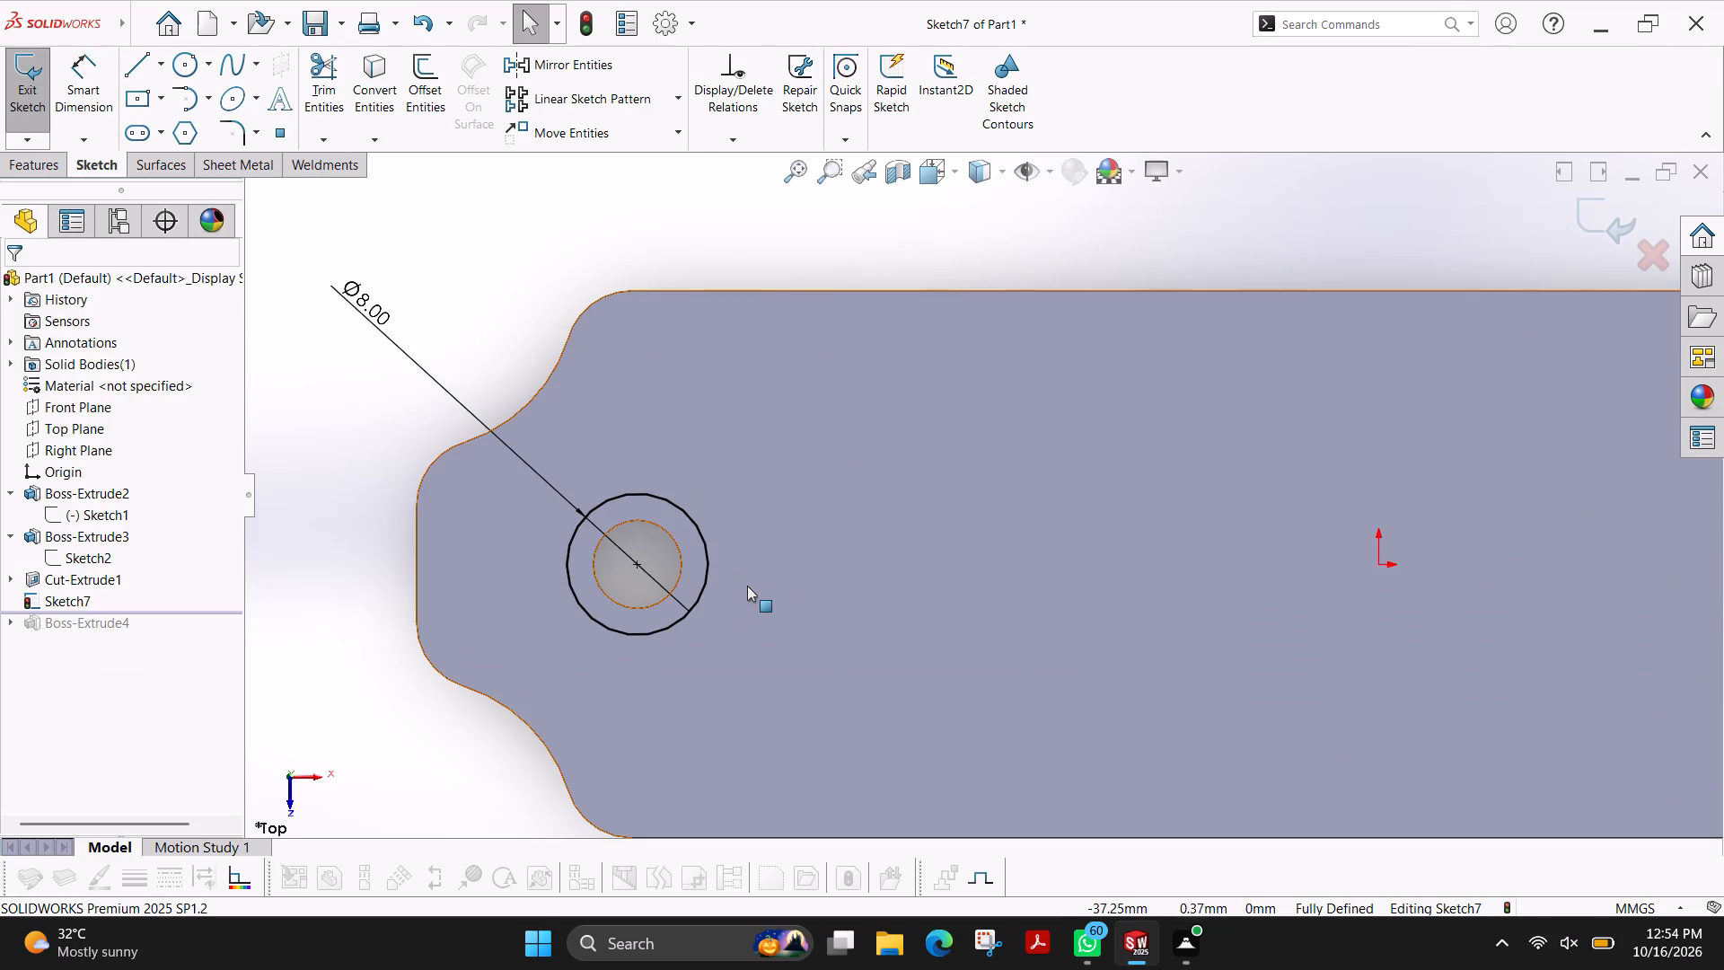
click(181, 77)
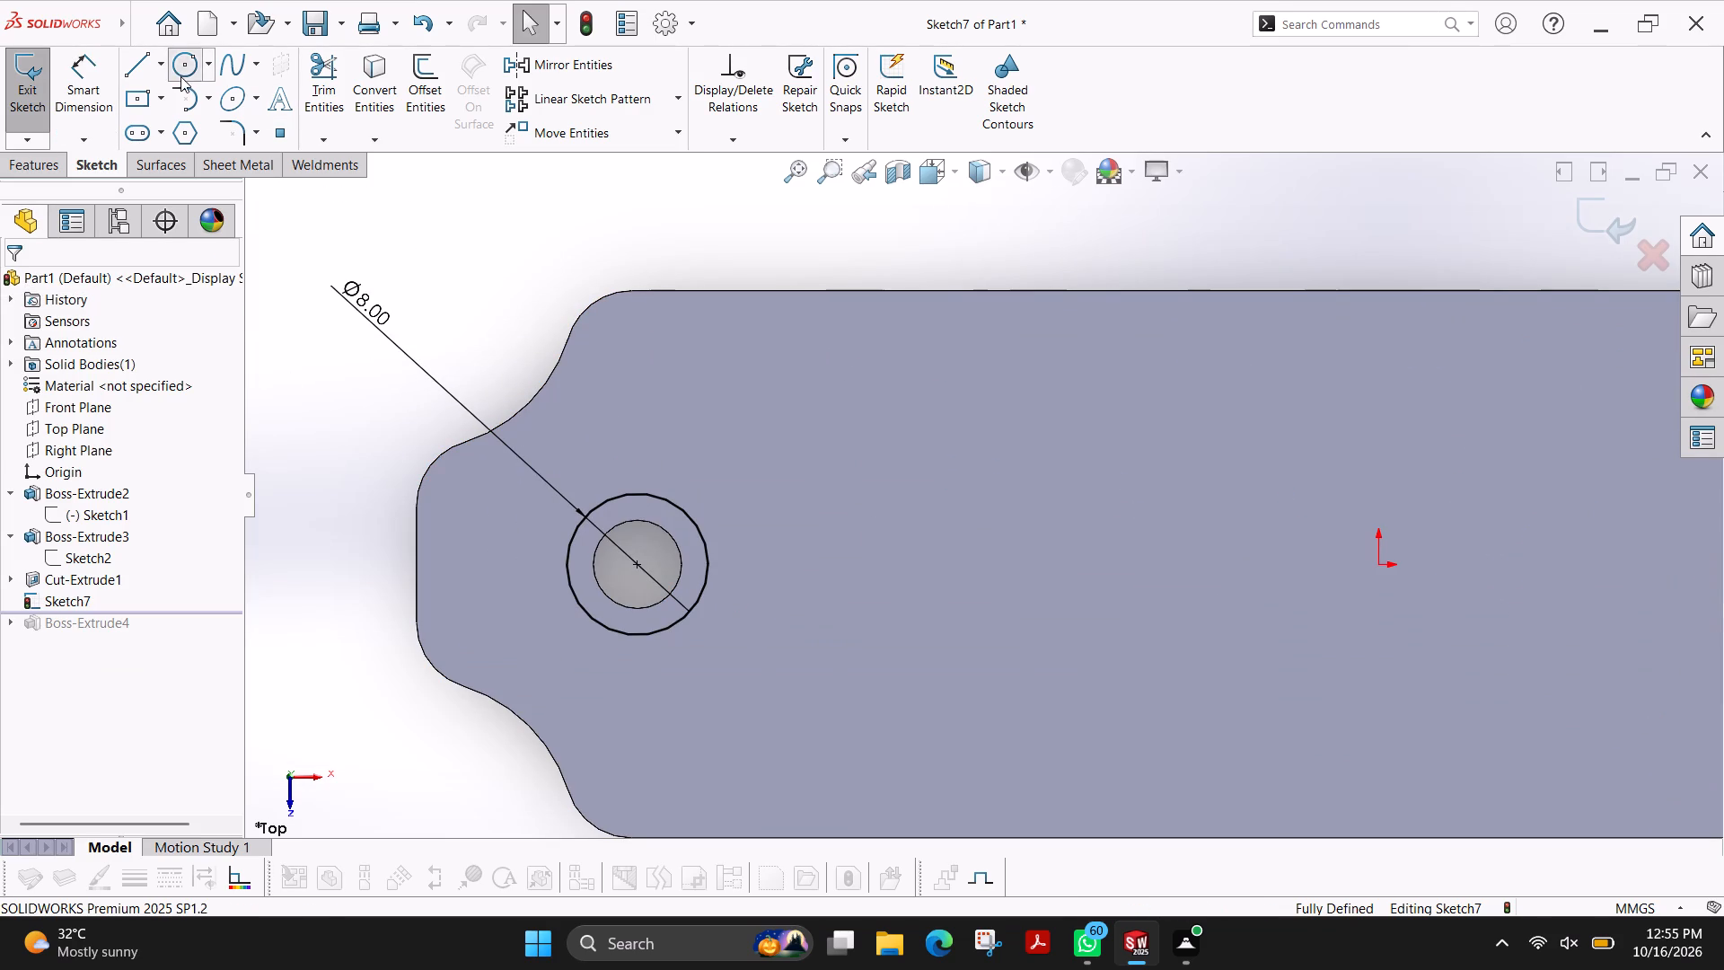
click(633, 566)
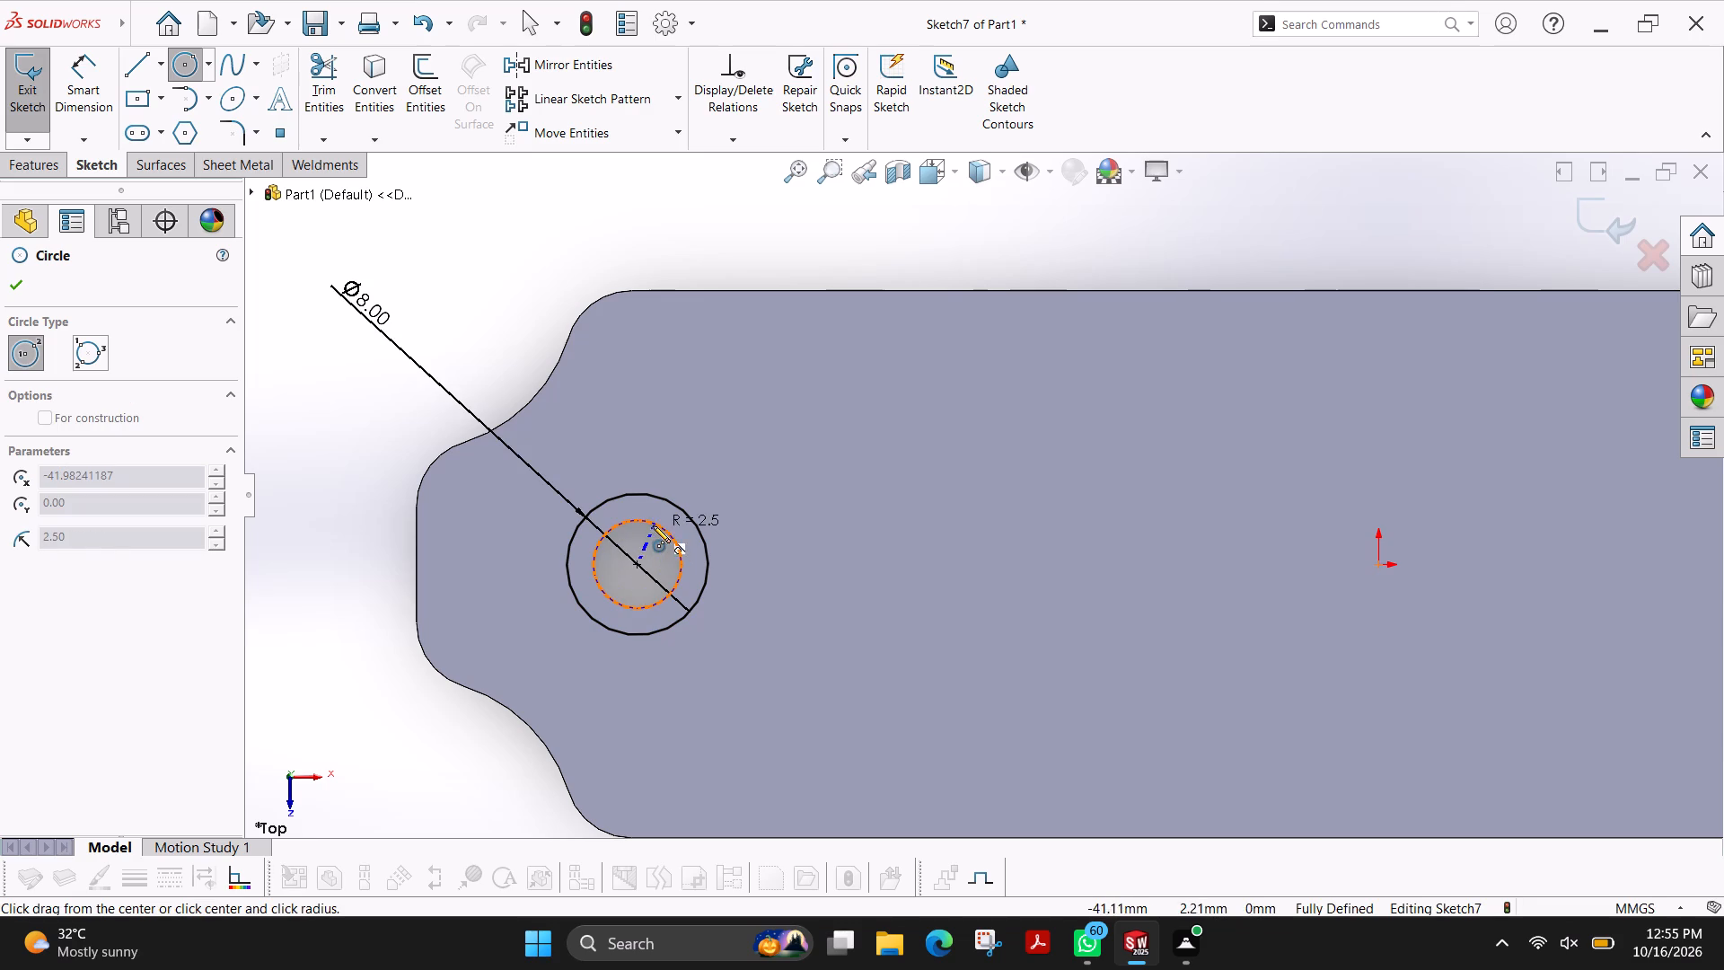
click(647, 523)
scroll(949, 546, down, 4)
scroll(990, 536, up, 5)
scroll(1277, 509, up, 4)
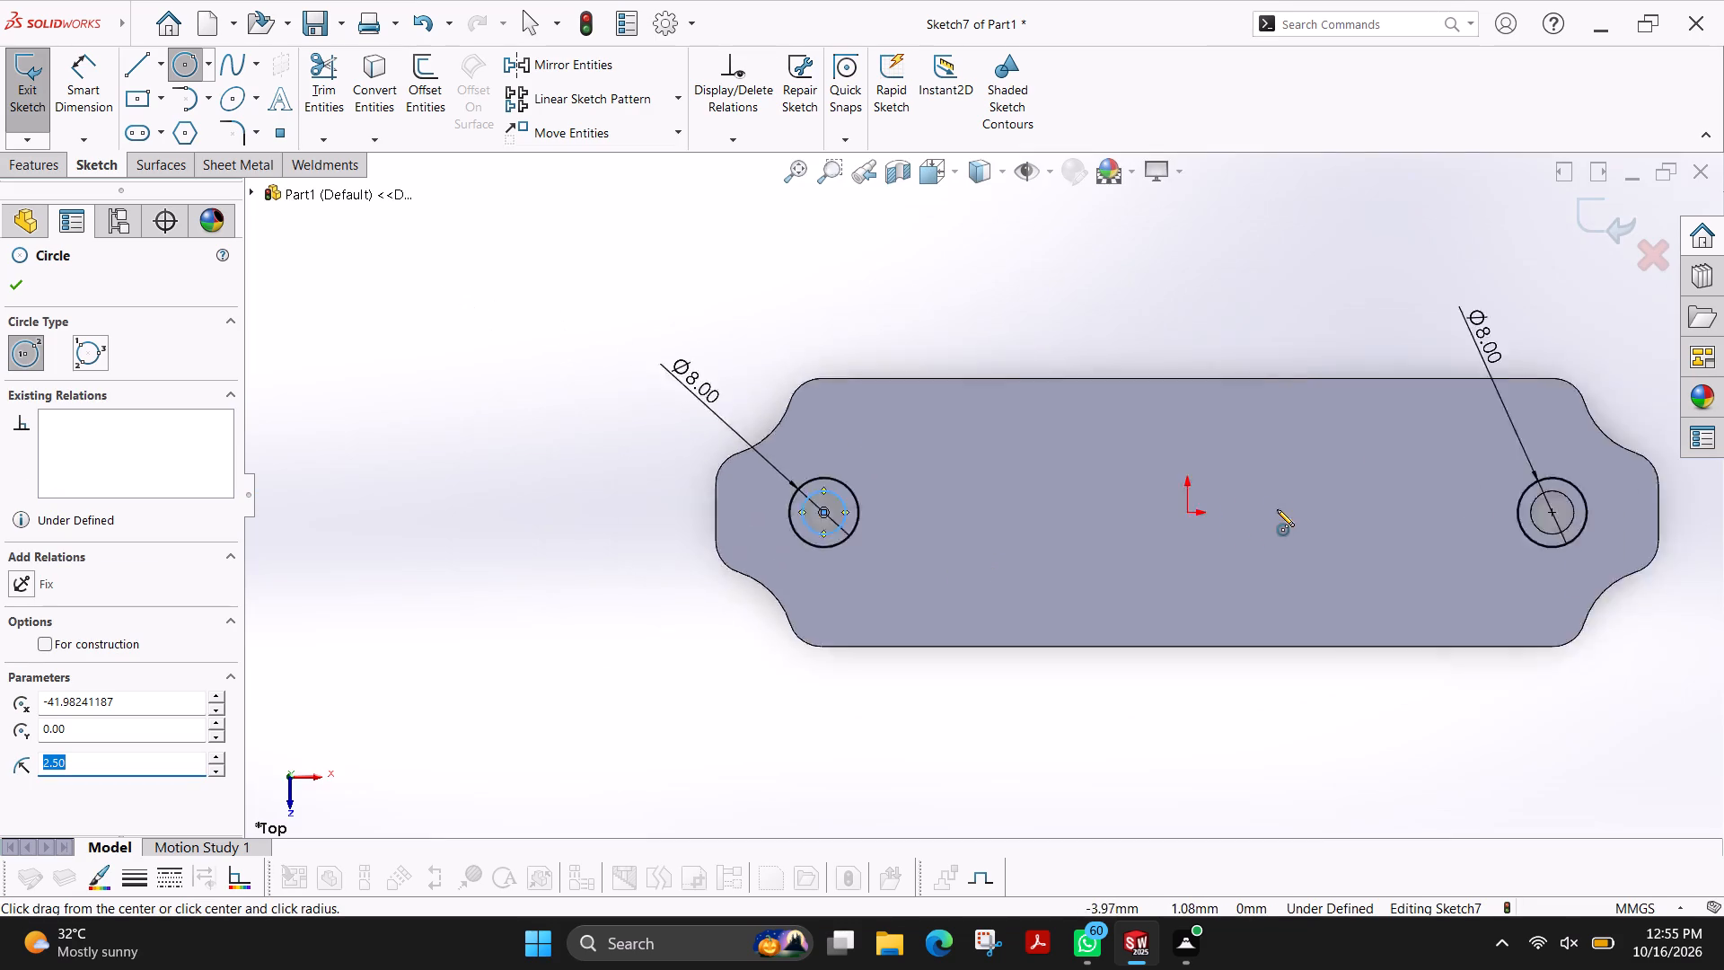
scroll(1277, 509, up, 1)
scroll(1280, 494, down, 10)
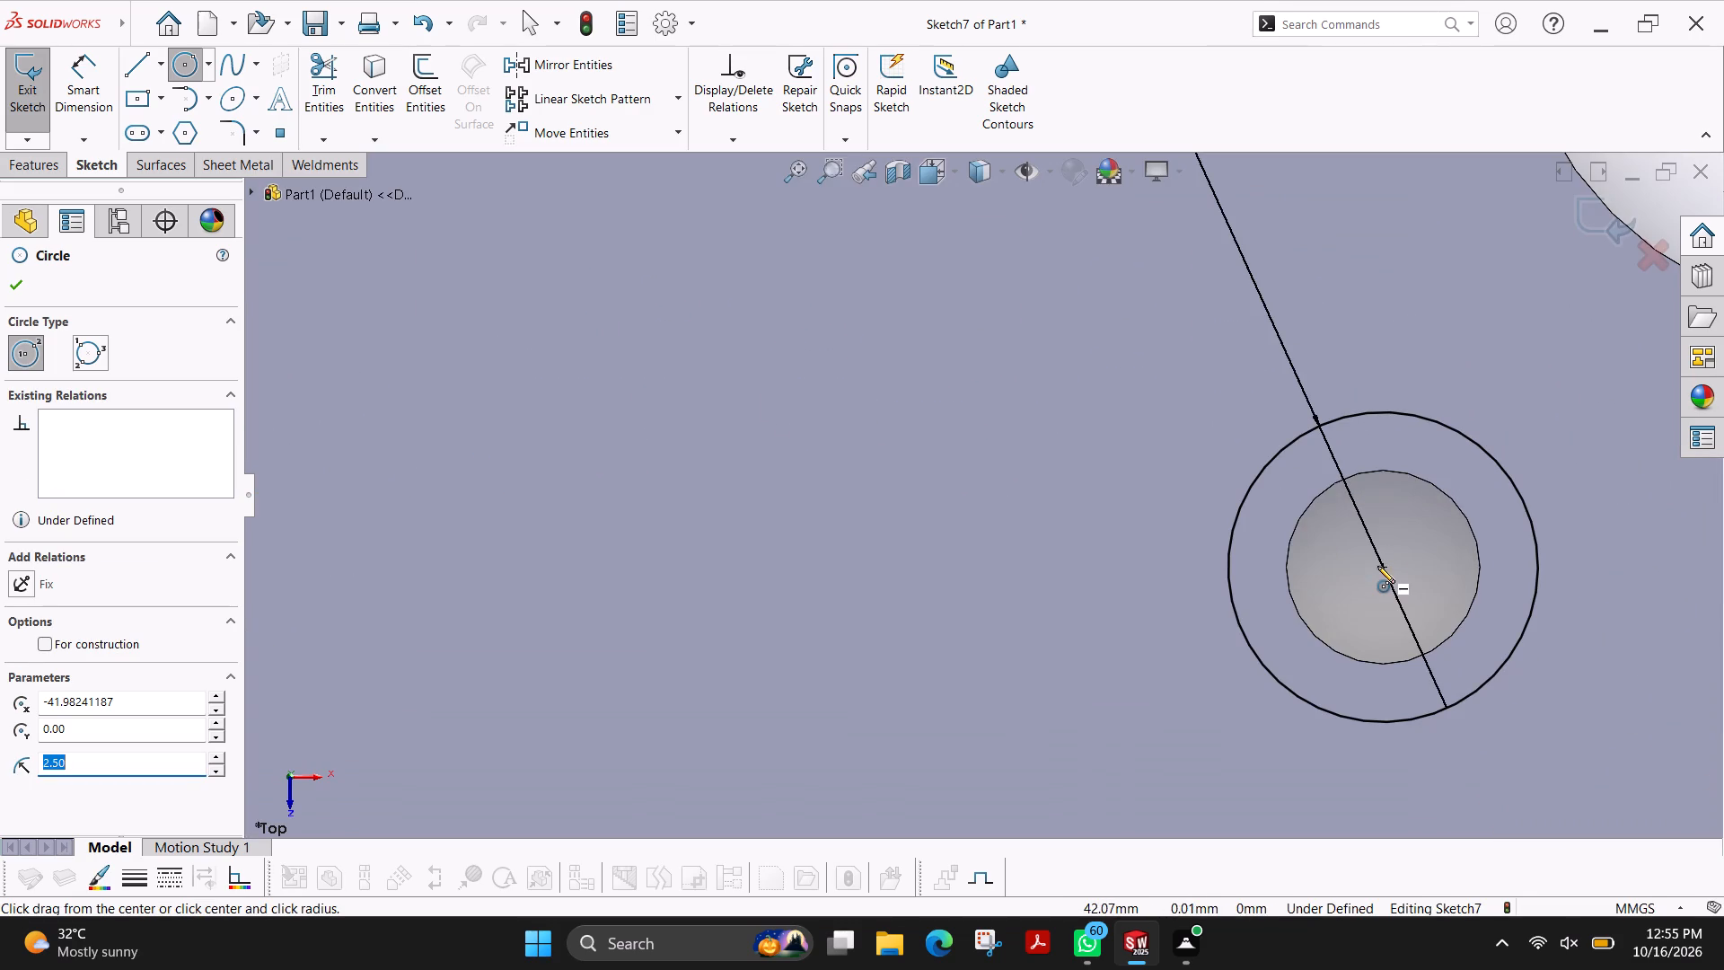
click(1385, 567)
click(1370, 469)
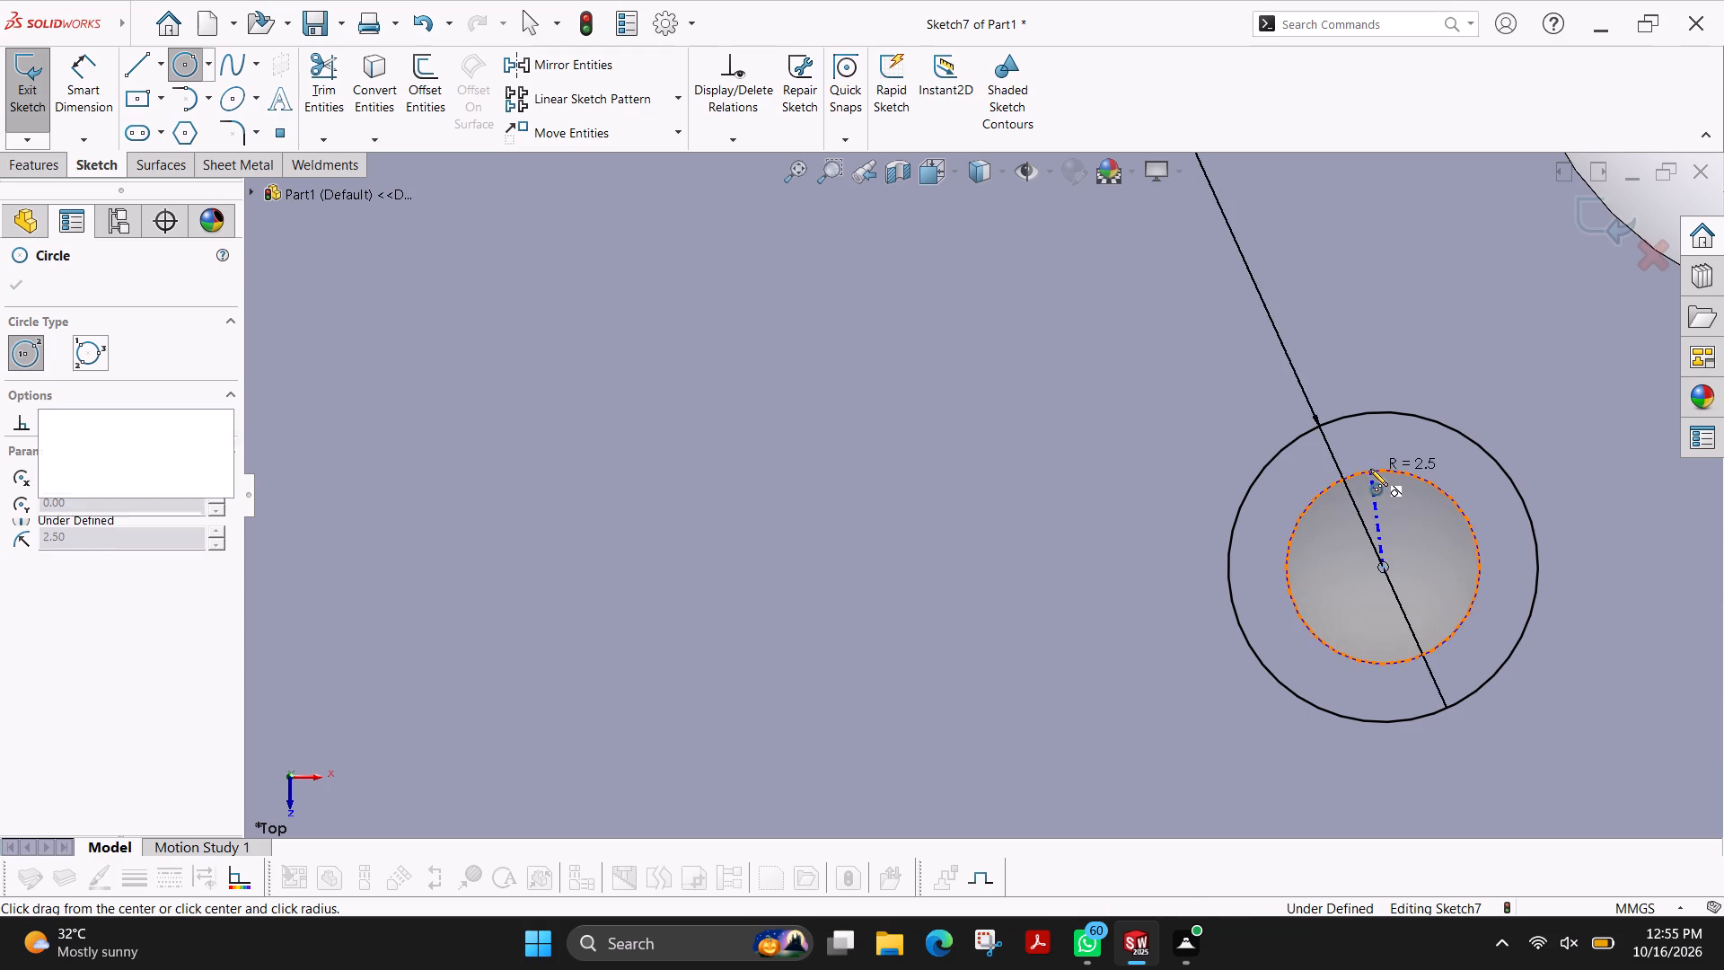
scroll(1257, 489, up, 8)
scroll(383, 374, down, 3)
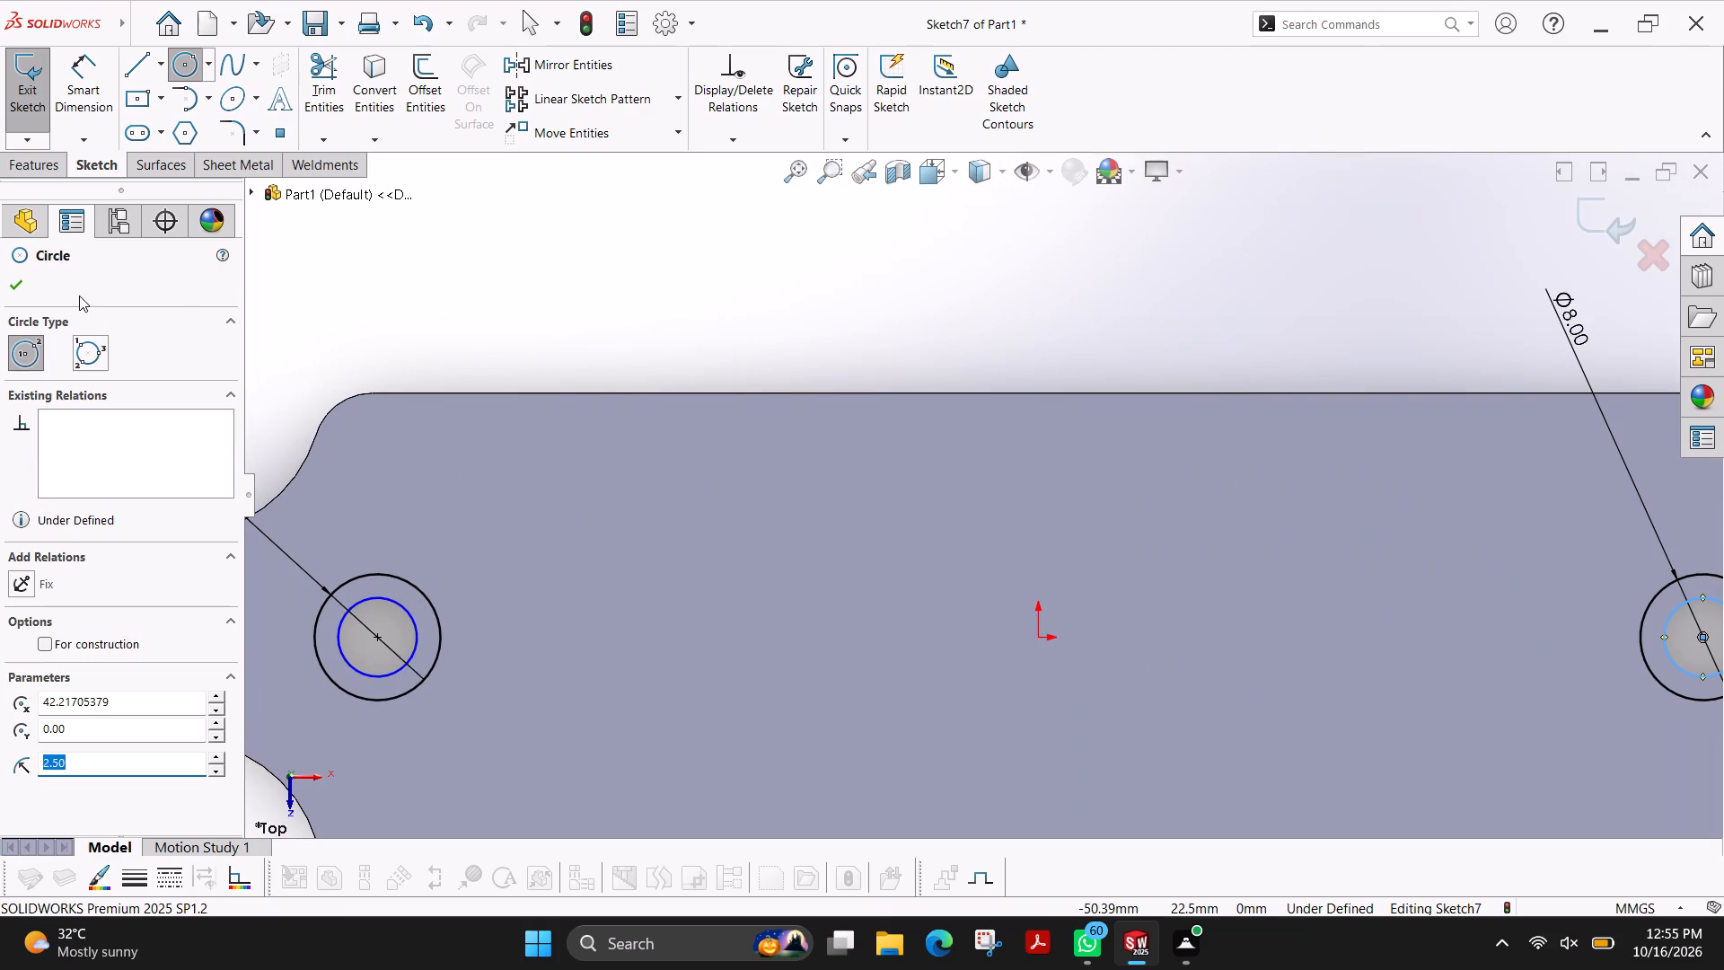
click(4, 284)
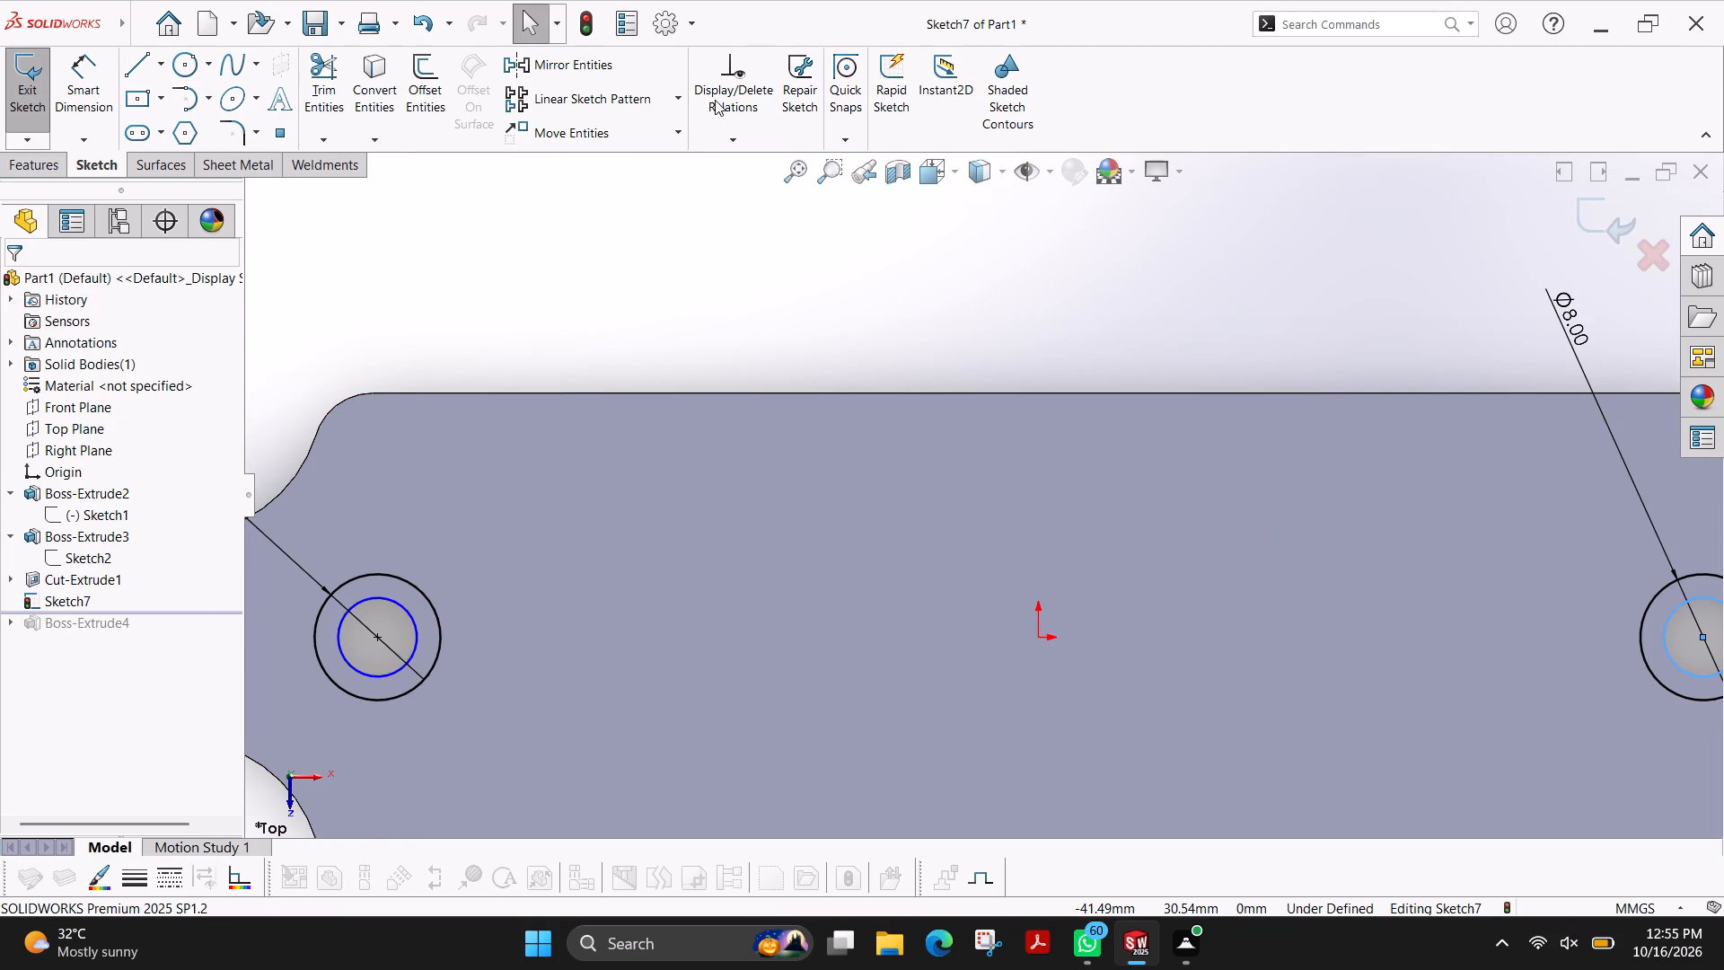
click(751, 261)
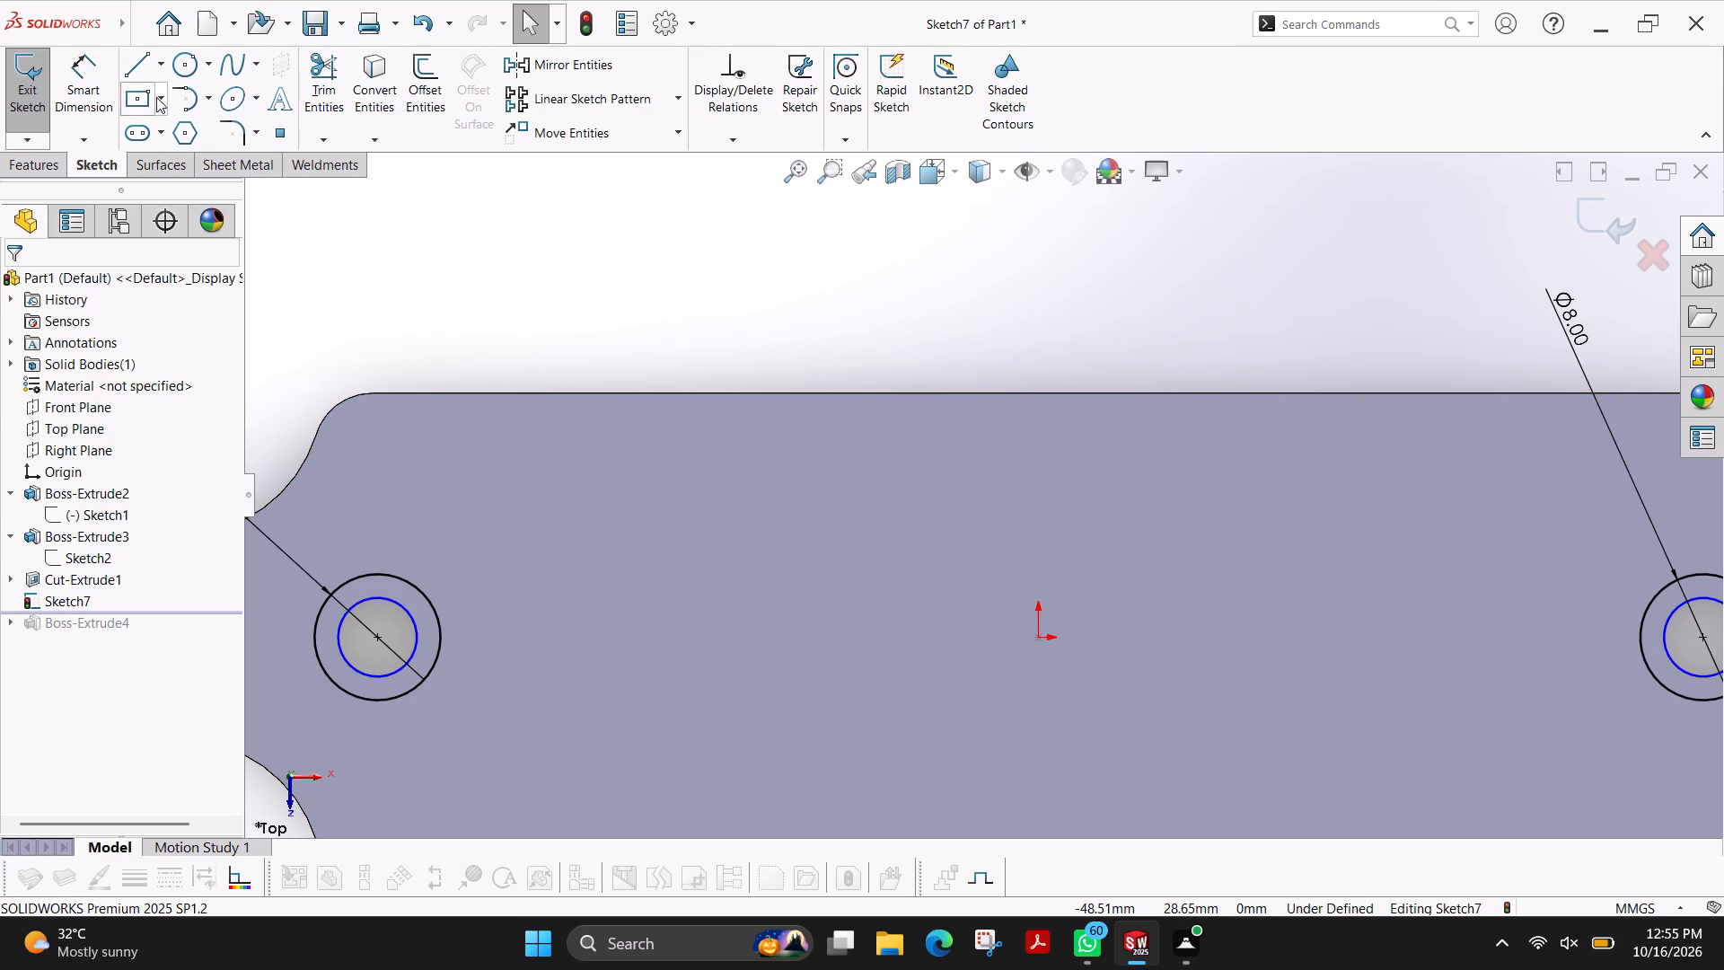
Extrude the ring profiles as a blind boss, 0.75 mm in Direction 1 and 2.25 mm in Direction 2.
click(54, 167)
click(33, 78)
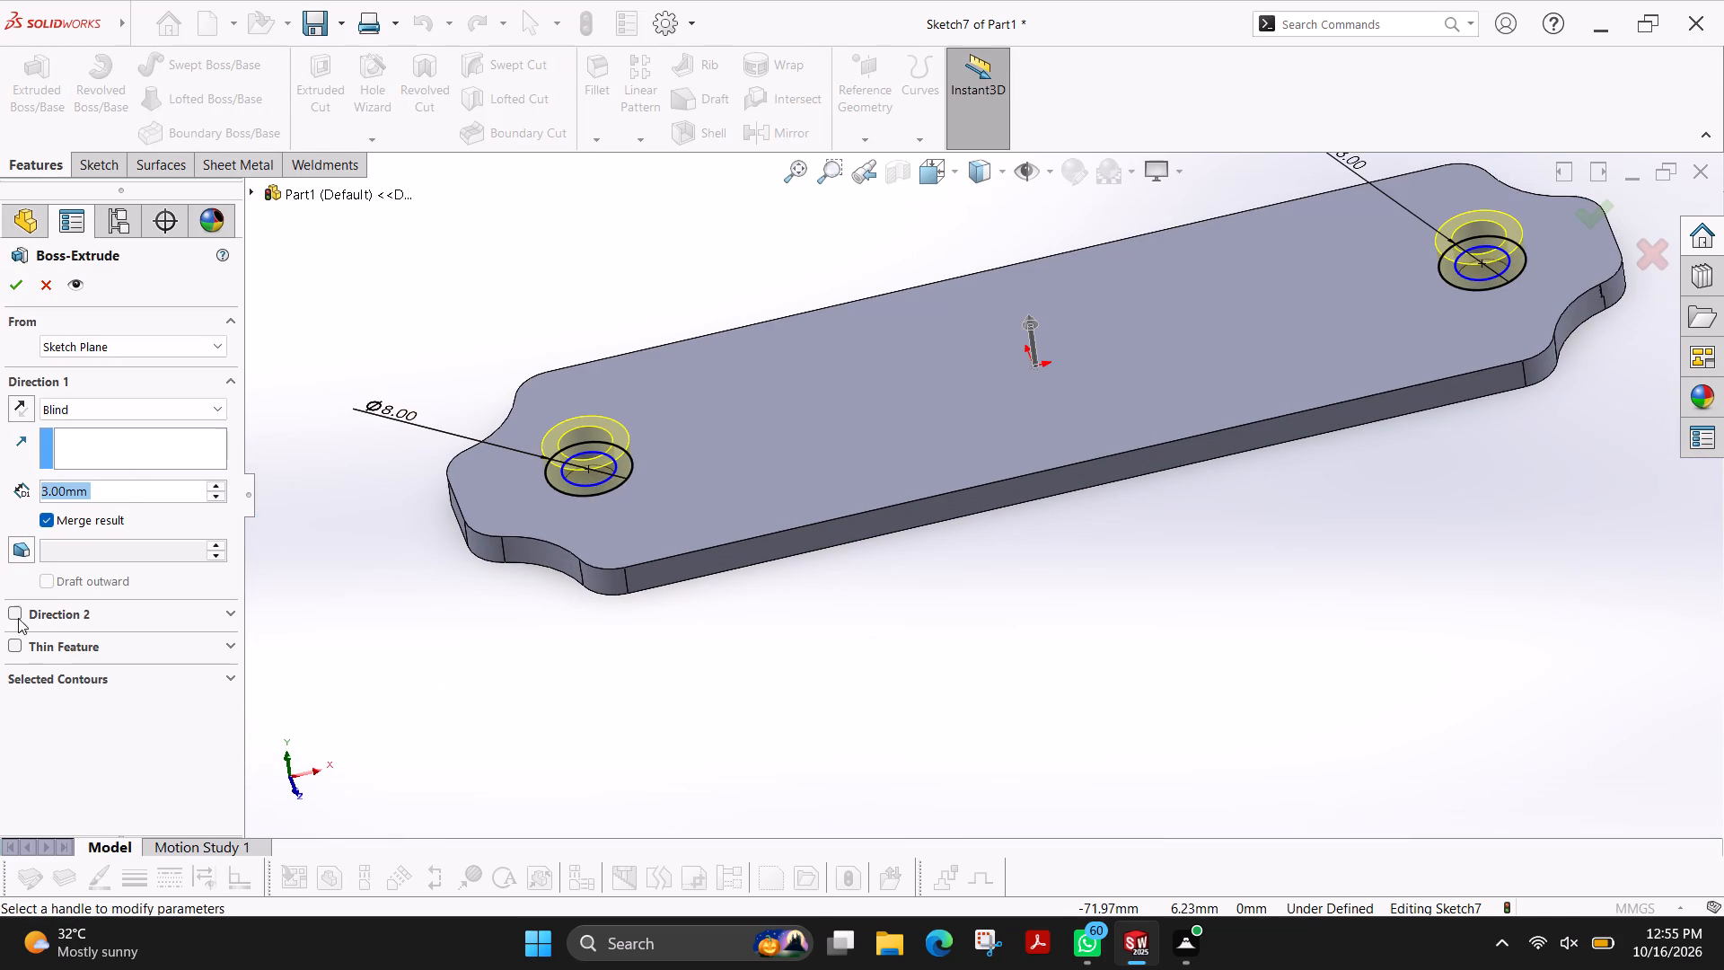
click(12, 622)
click(15, 613)
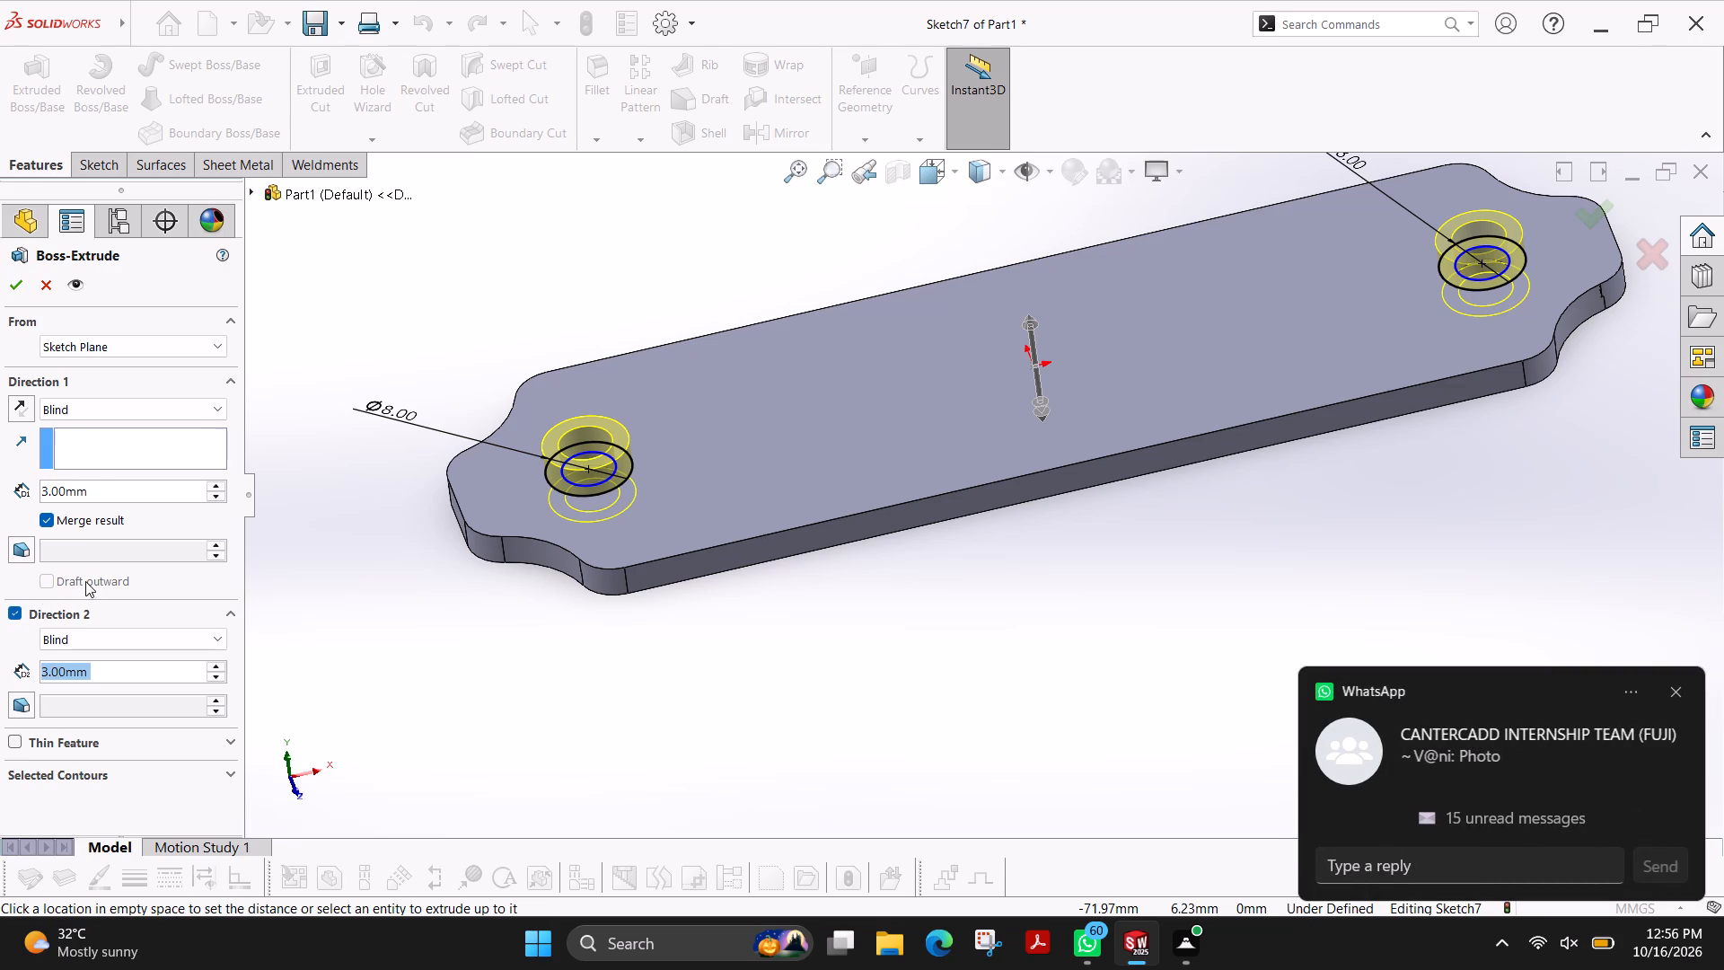
double_click(100, 486)
text(0.75)
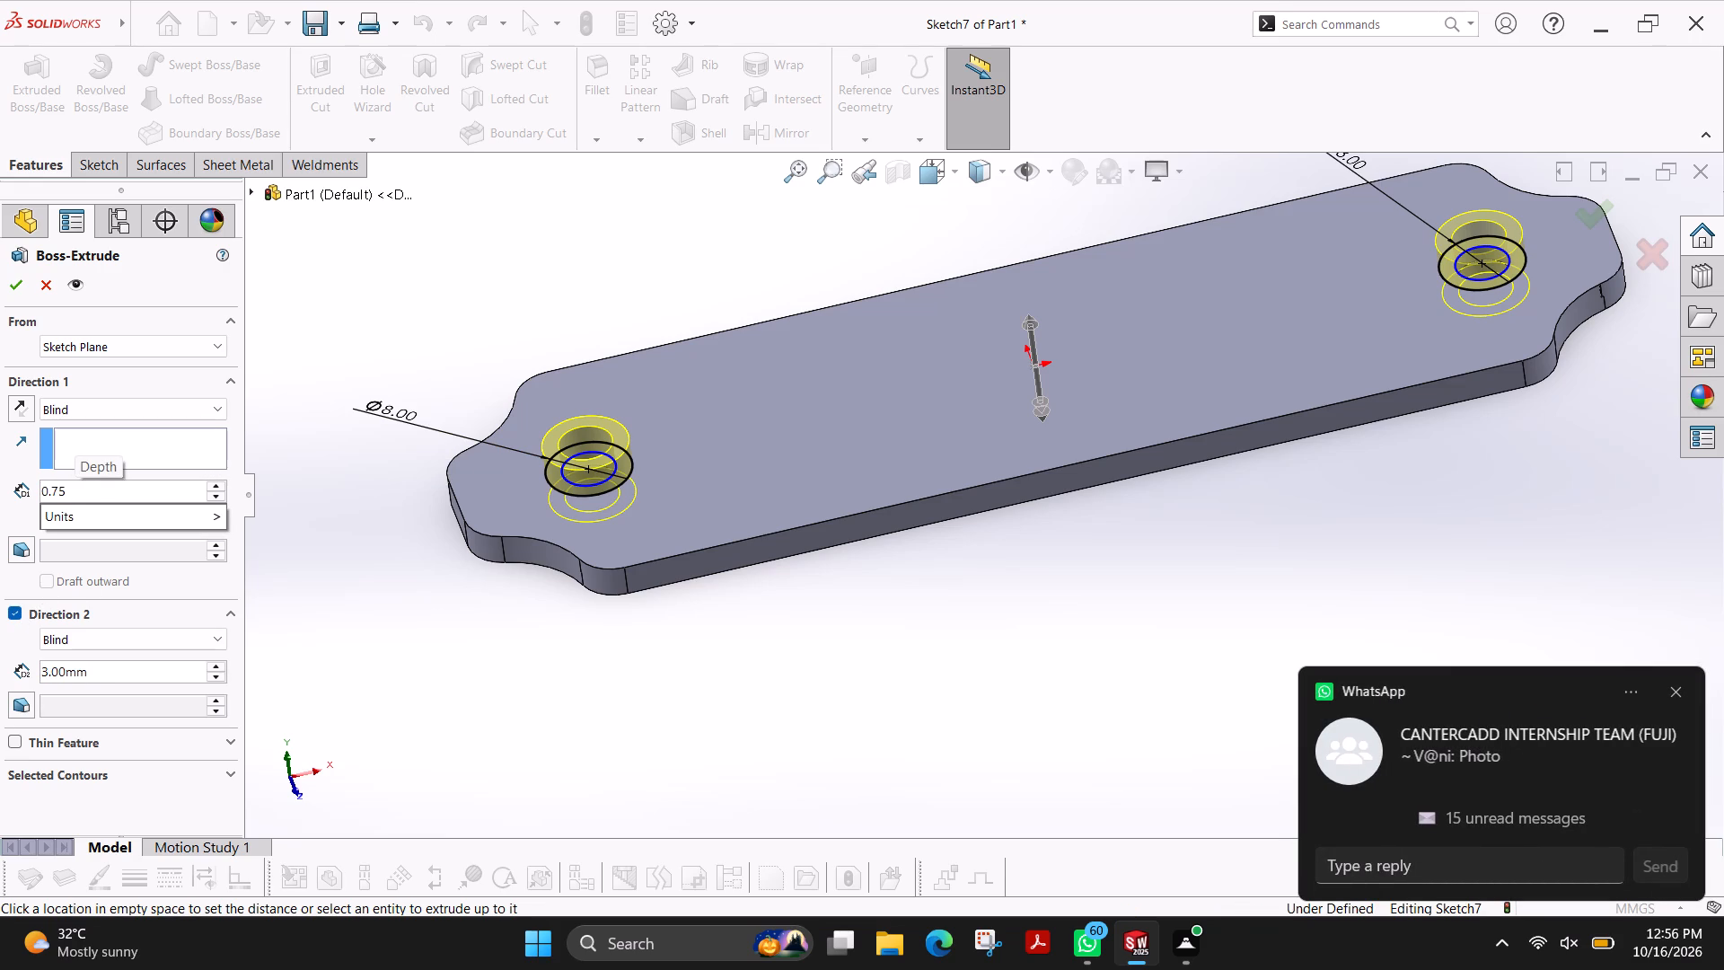
key(Return)
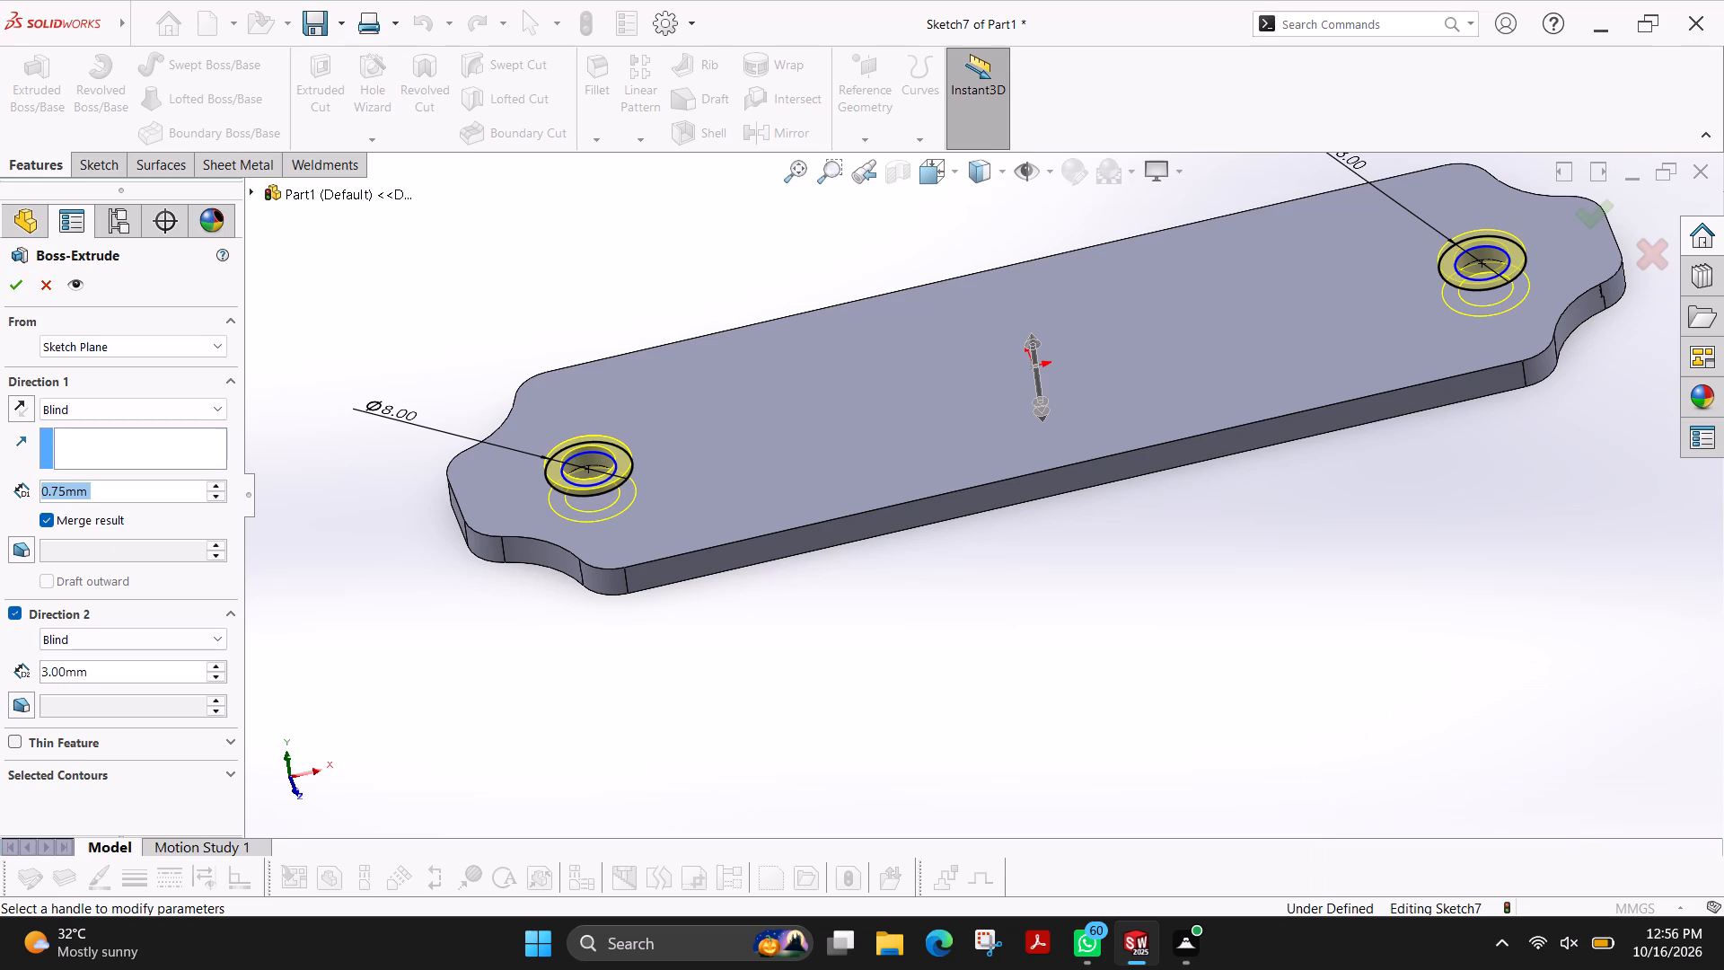
double_click(100, 675)
text(2.)
text(25)
key(Return)
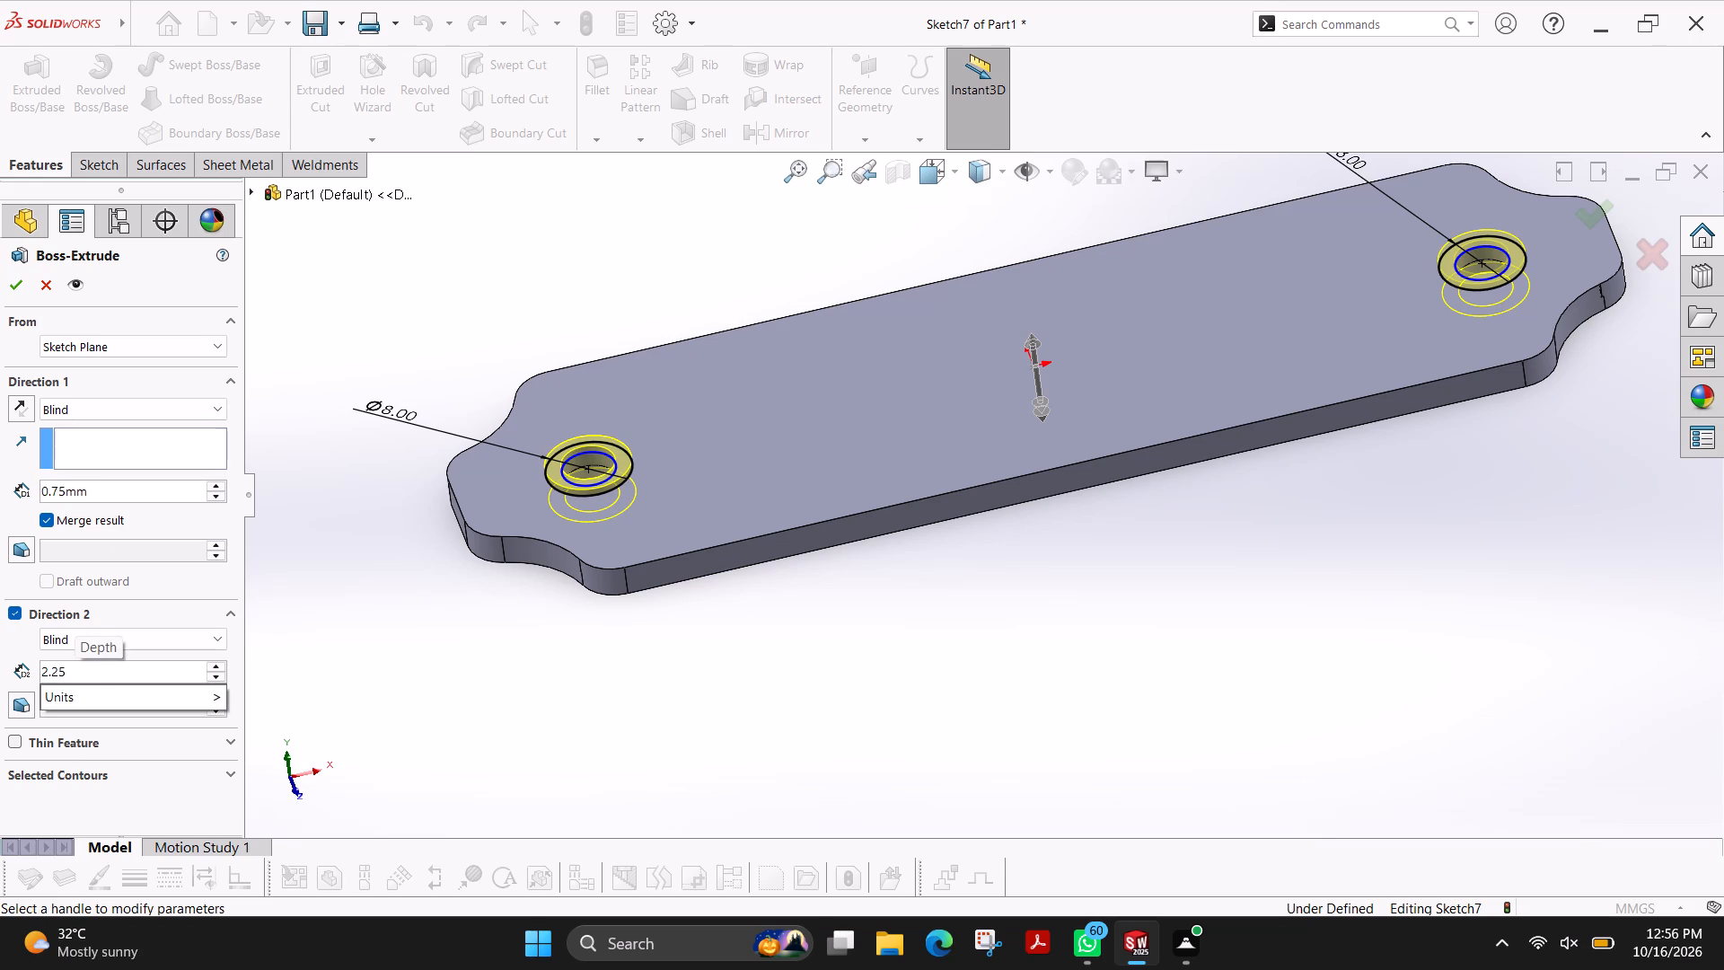
click(25, 278)
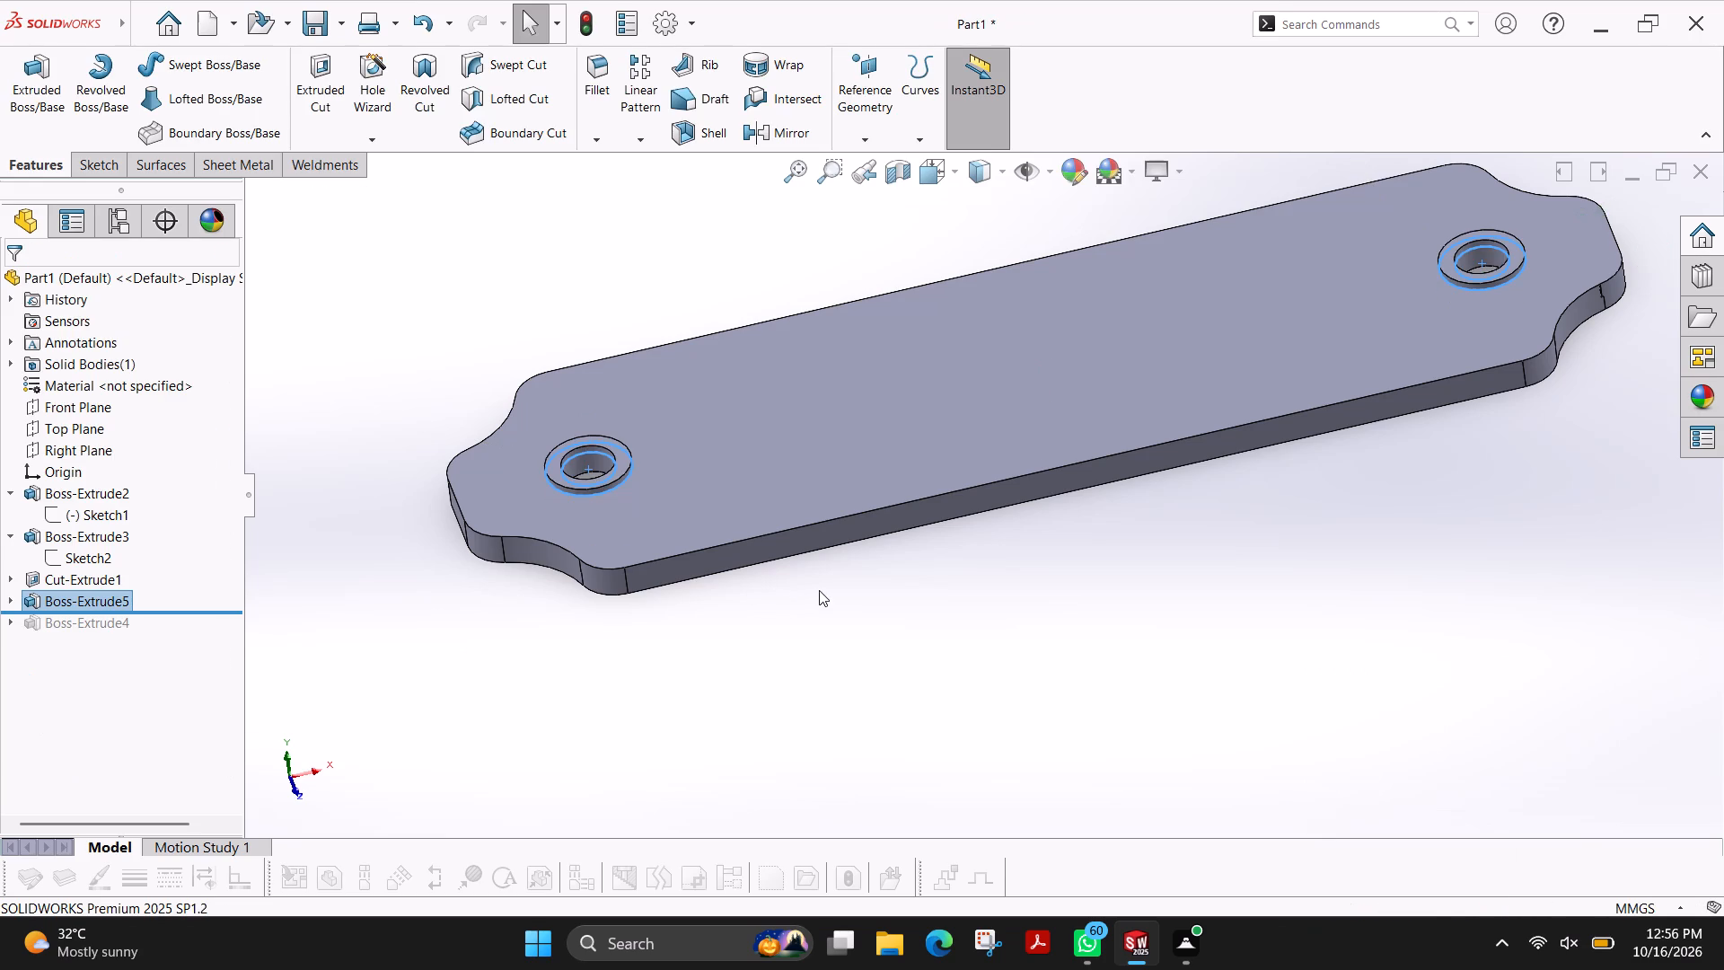
Examine the ring bosses around the holes from both faces of the plate, ending with a straight-on view of the recessed face.
ctrl+shift+middle_drag(819, 590, 722, 412)
key(Escape)
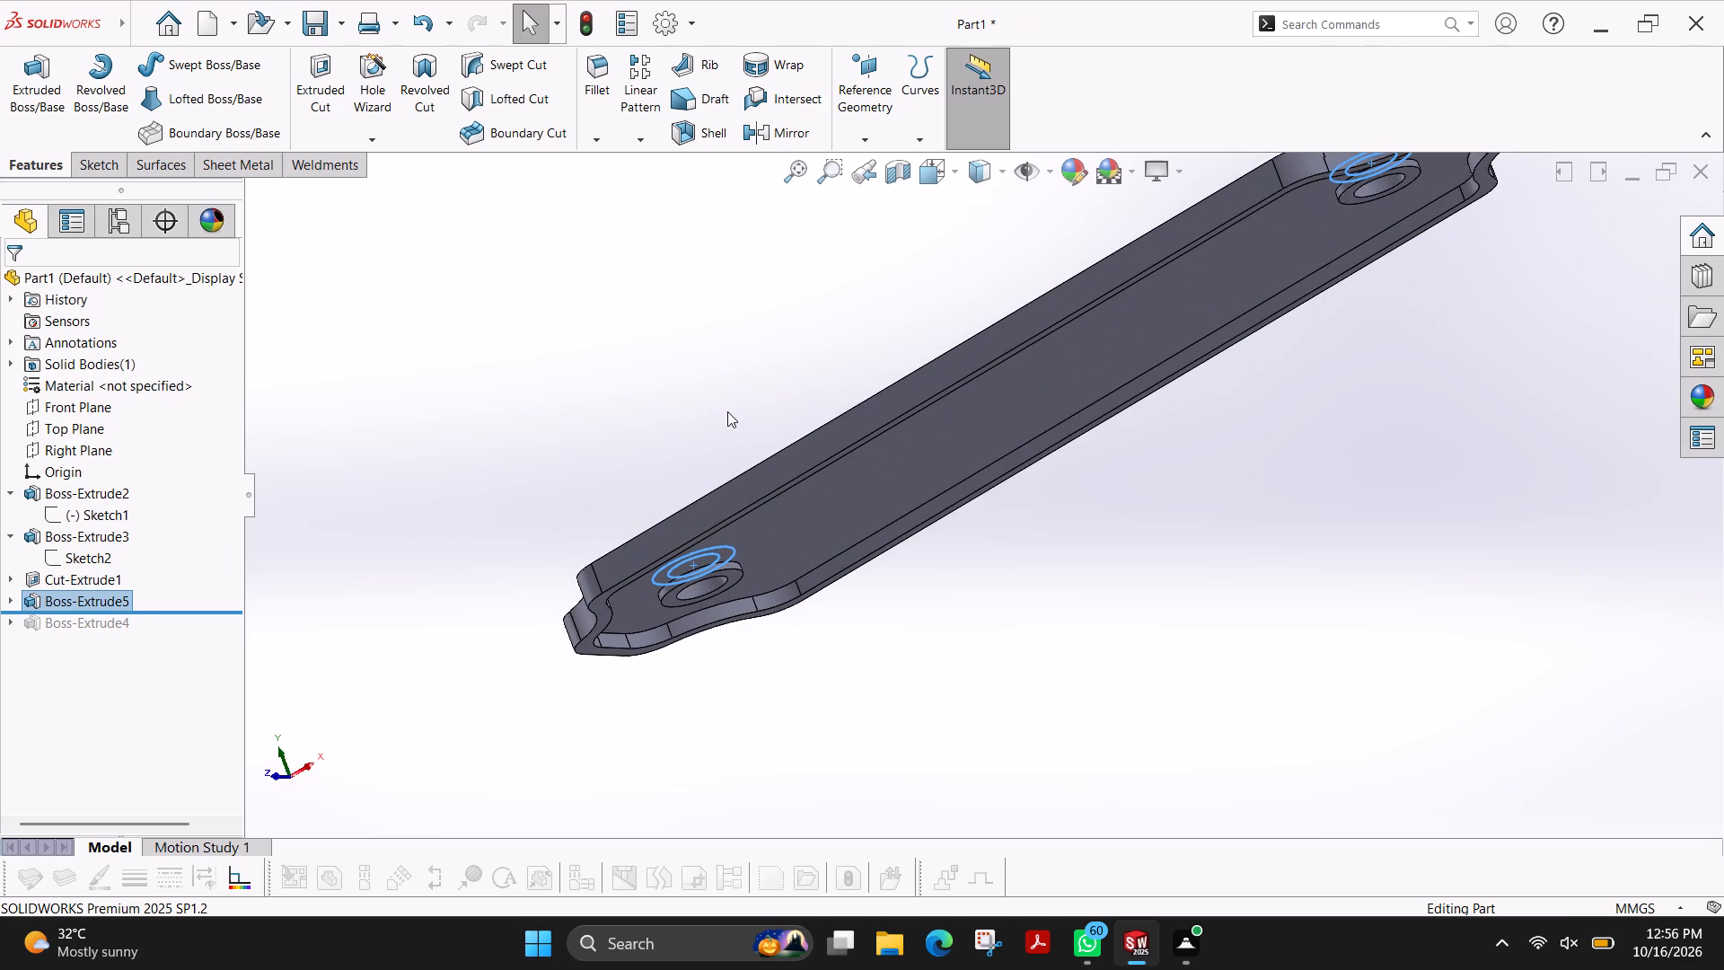
ctrl+shift+middle_drag(709, 385, 719, 412)
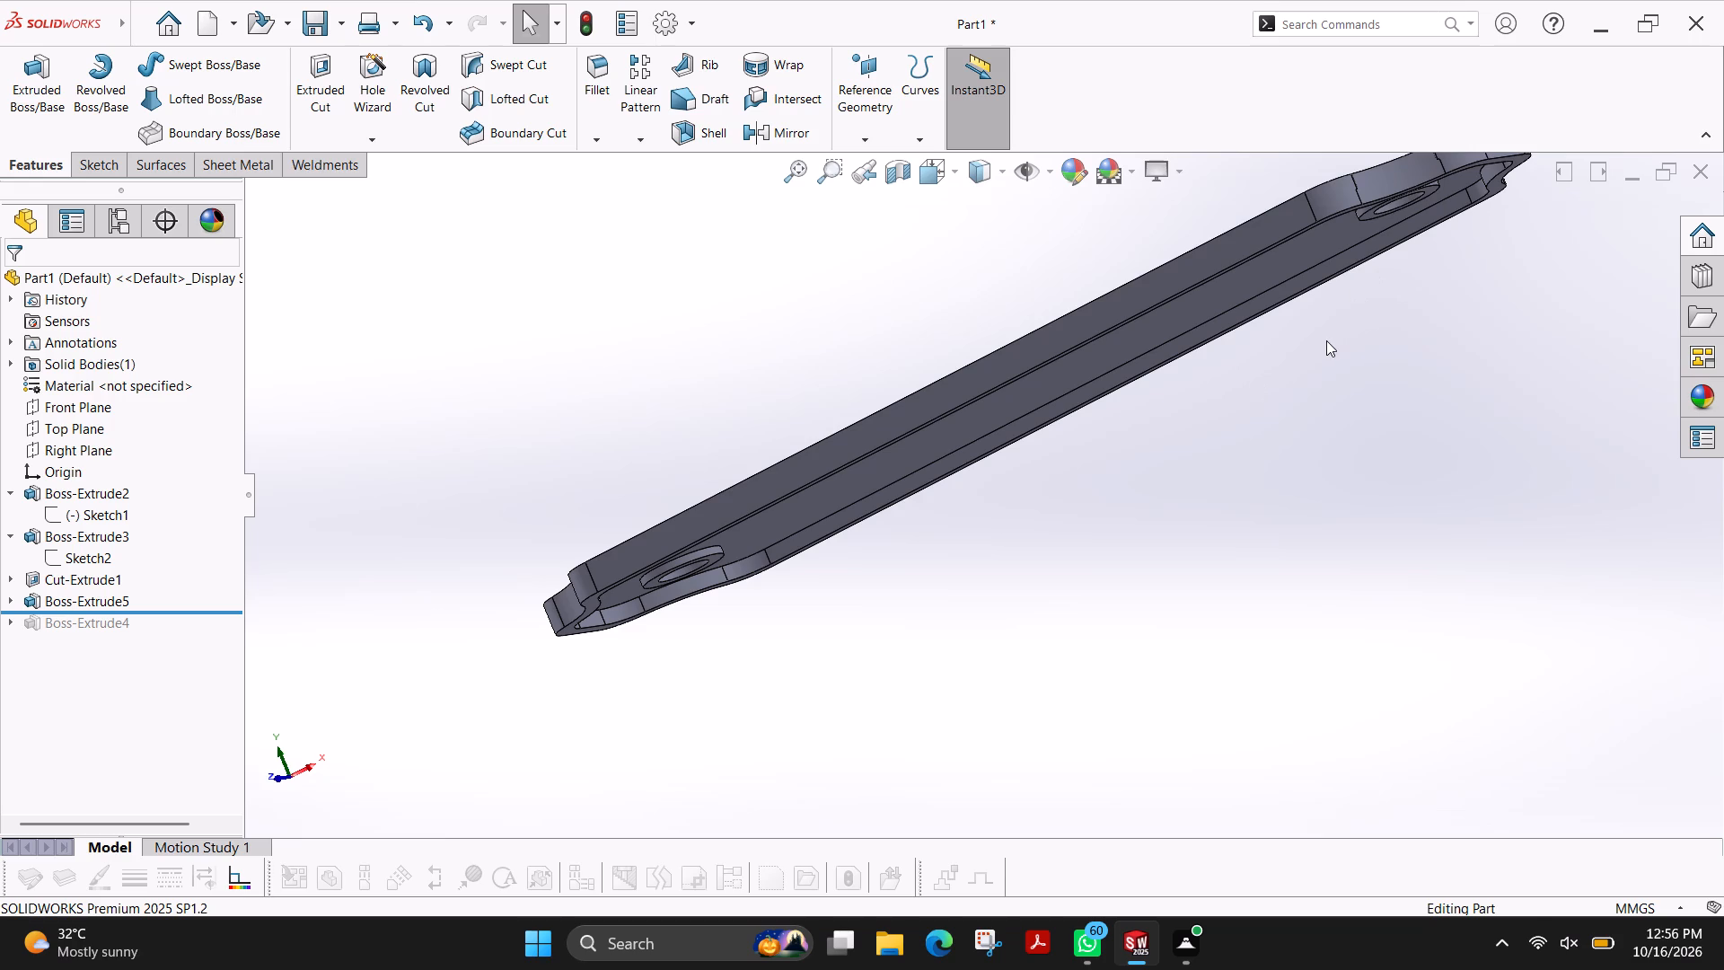
scroll(1325, 340, up, 3)
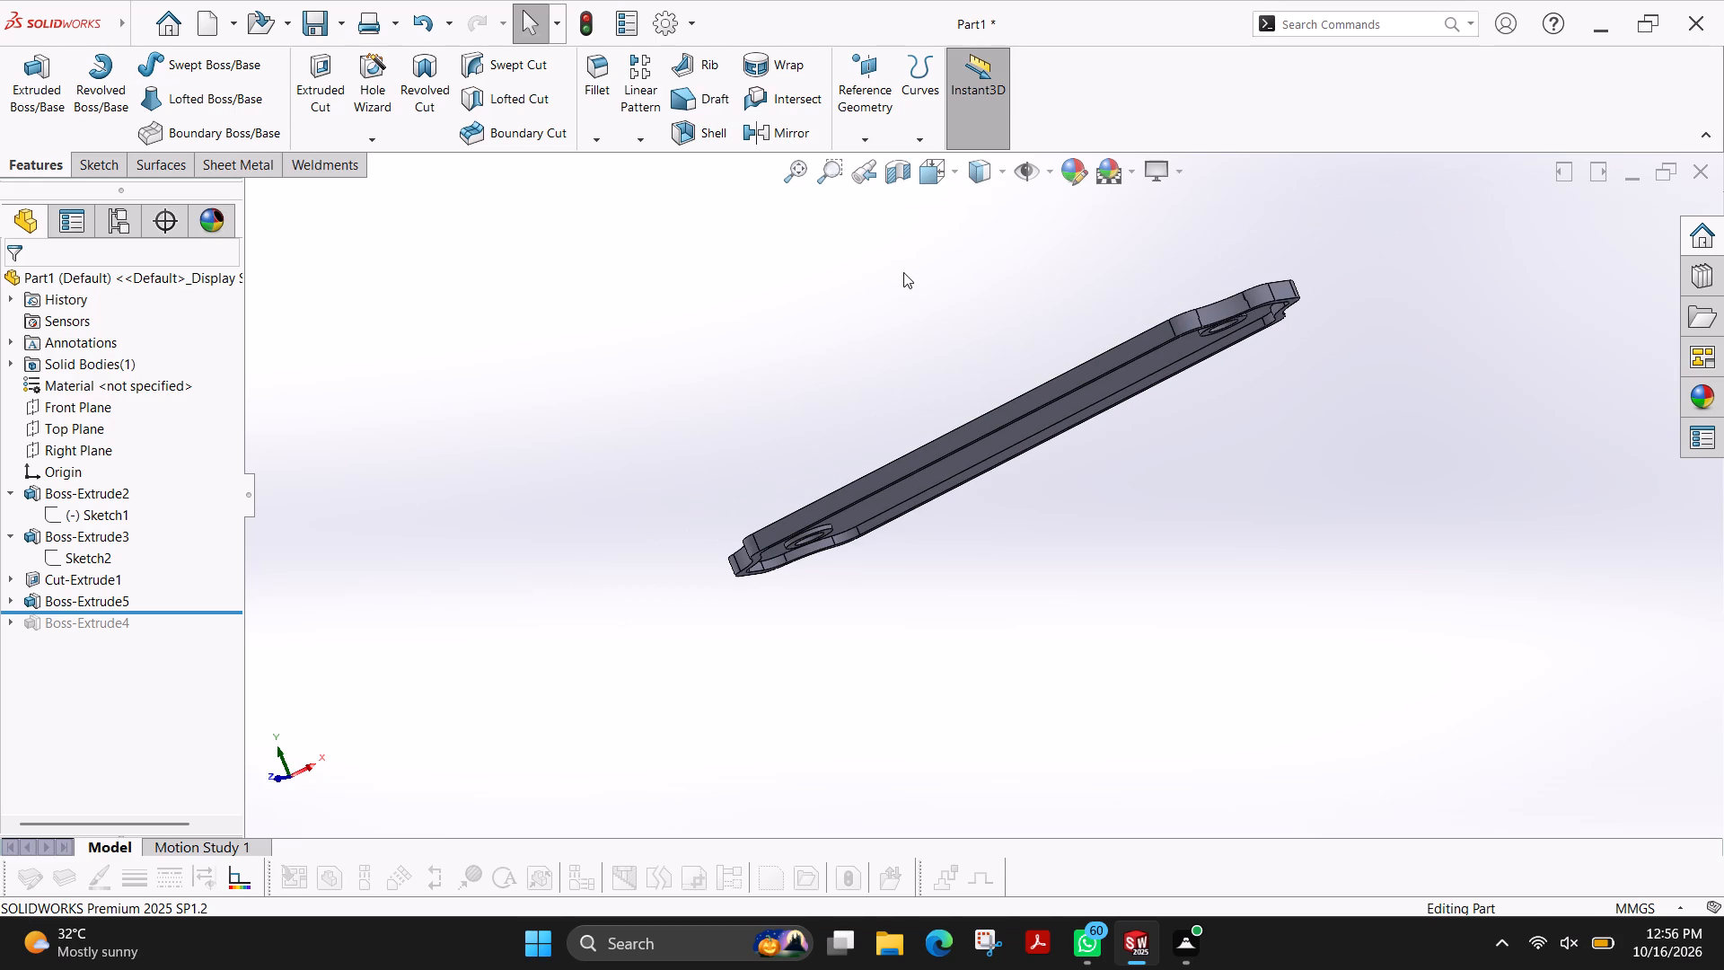
ctrl+shift+middle_drag(792, 473, 831, 677)
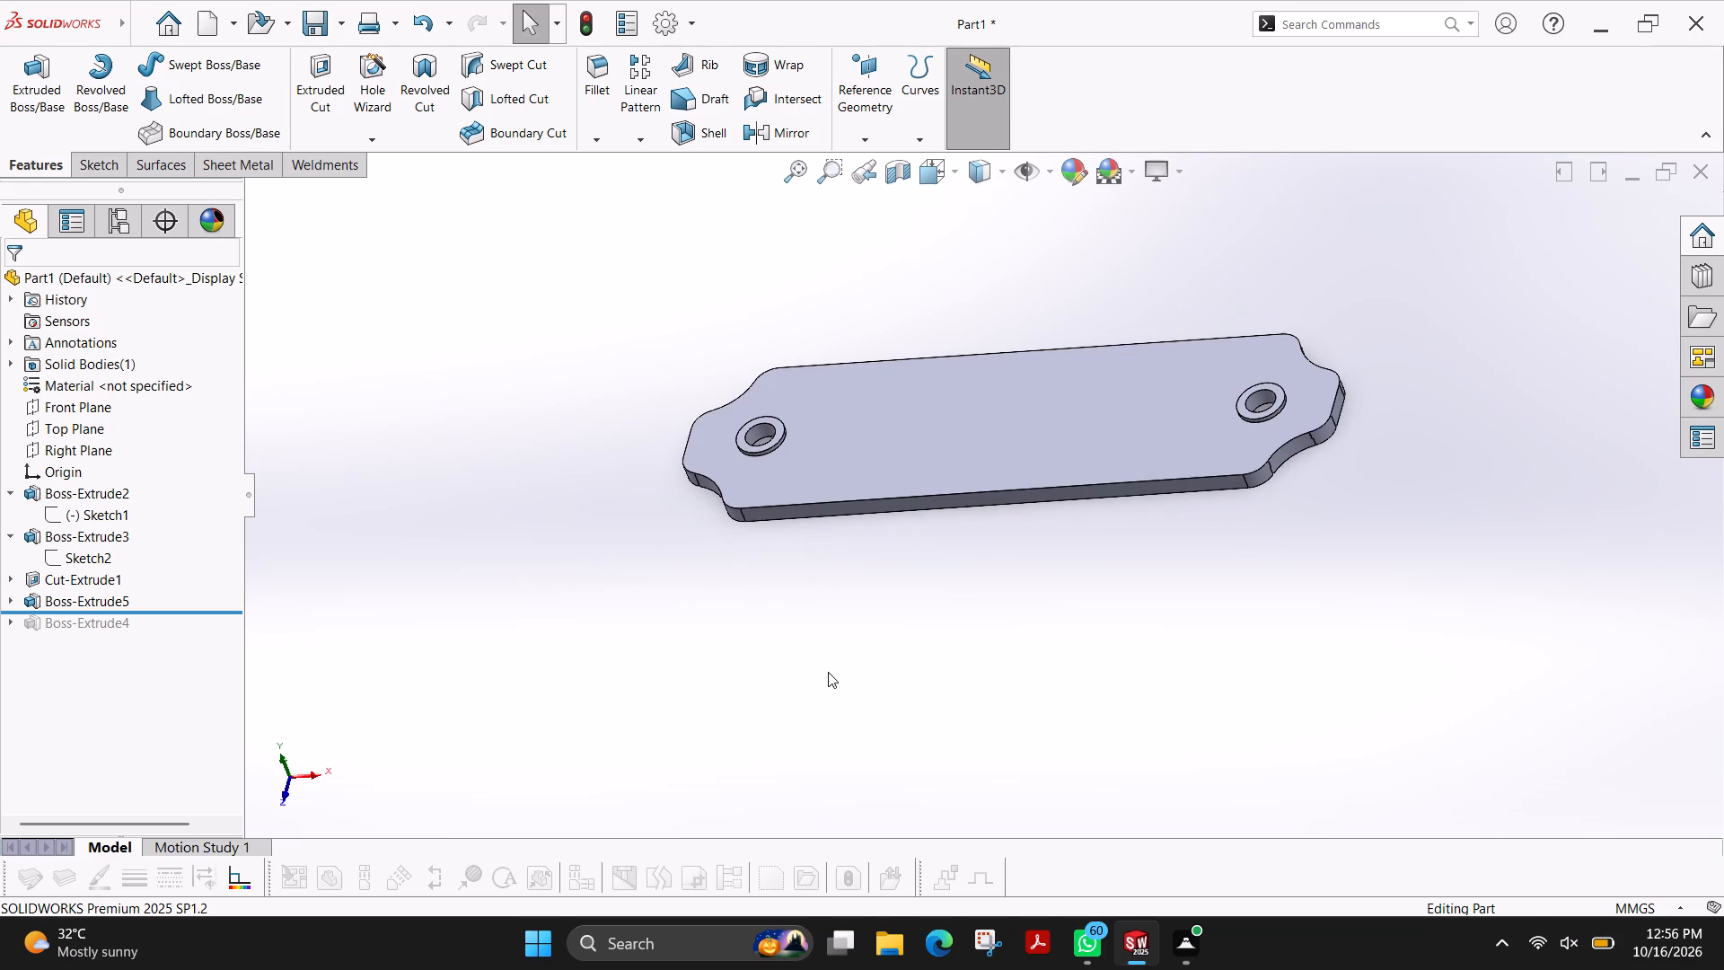
ctrl+shift+middle_drag(822, 568, 799, 327)
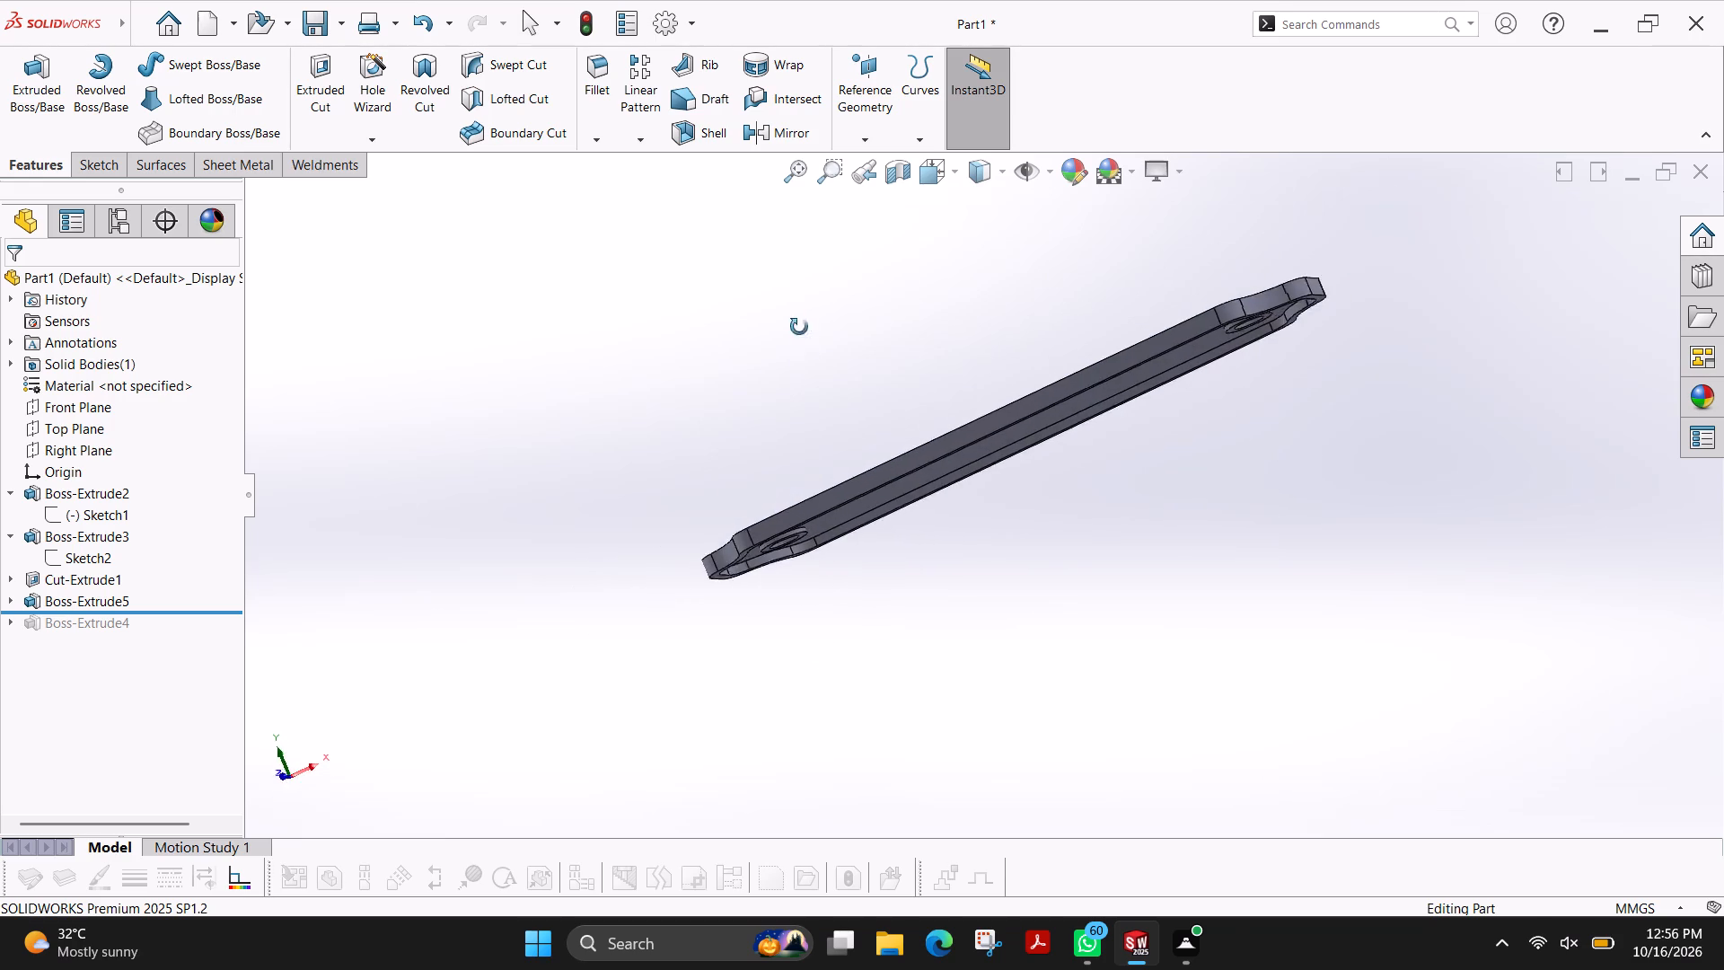
ctrl+shift+middle_drag(799, 327, 764, 271)
click(929, 172)
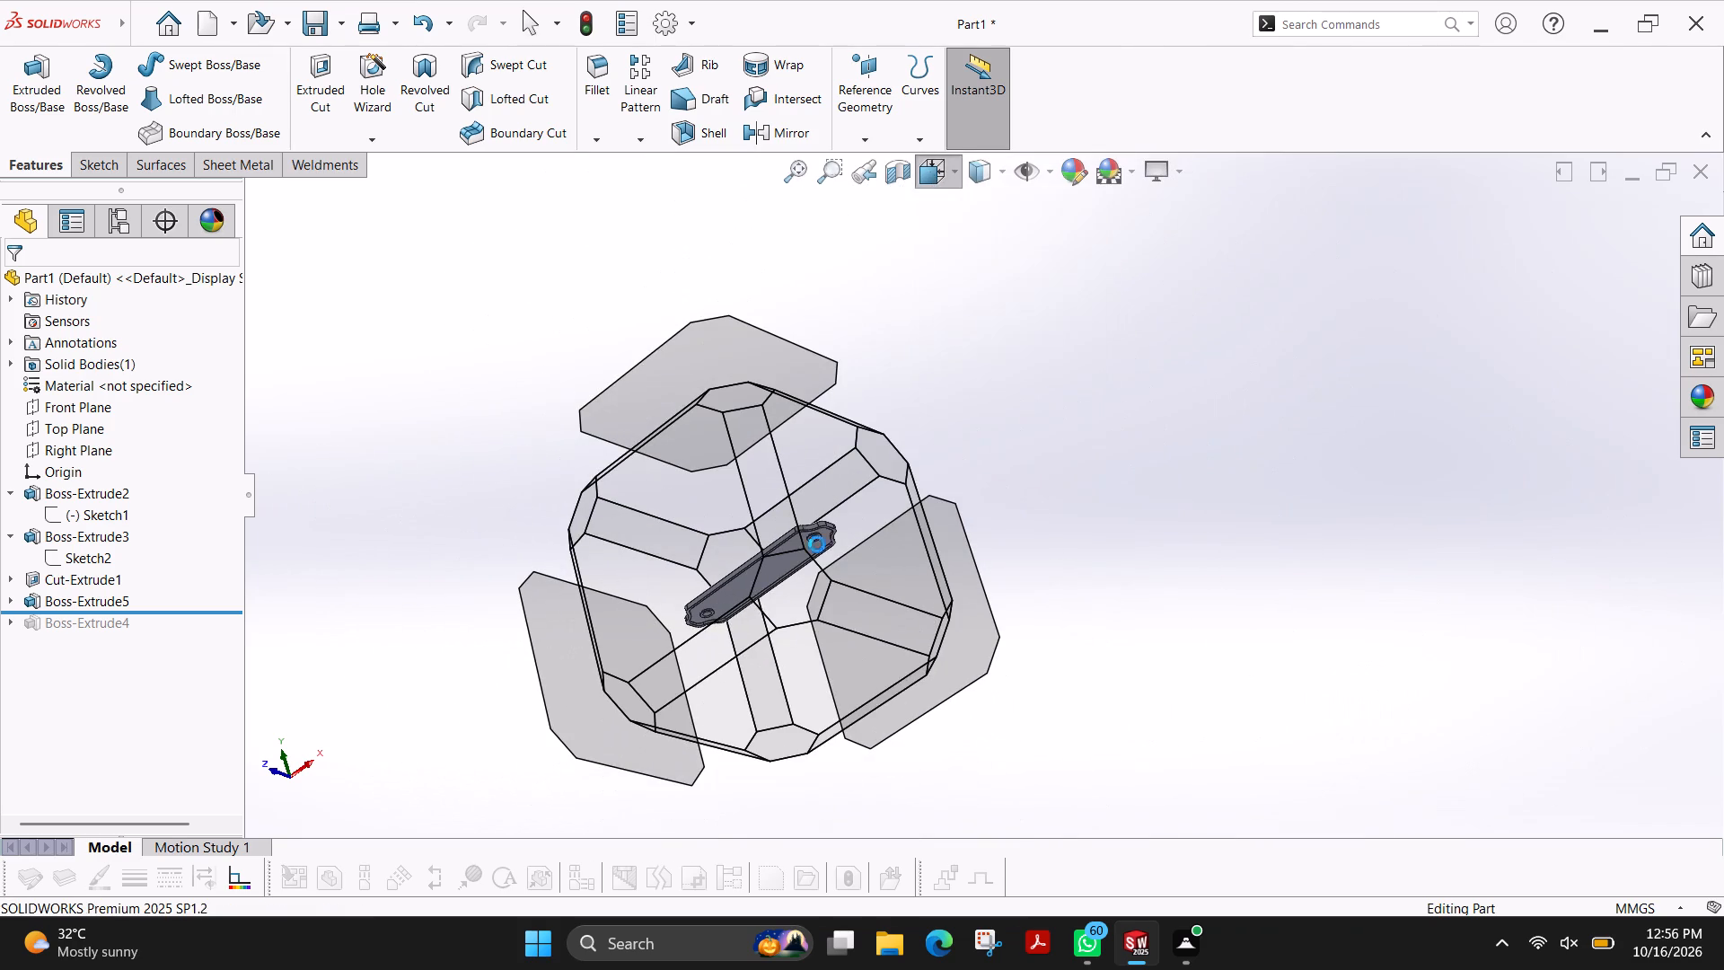
click(793, 664)
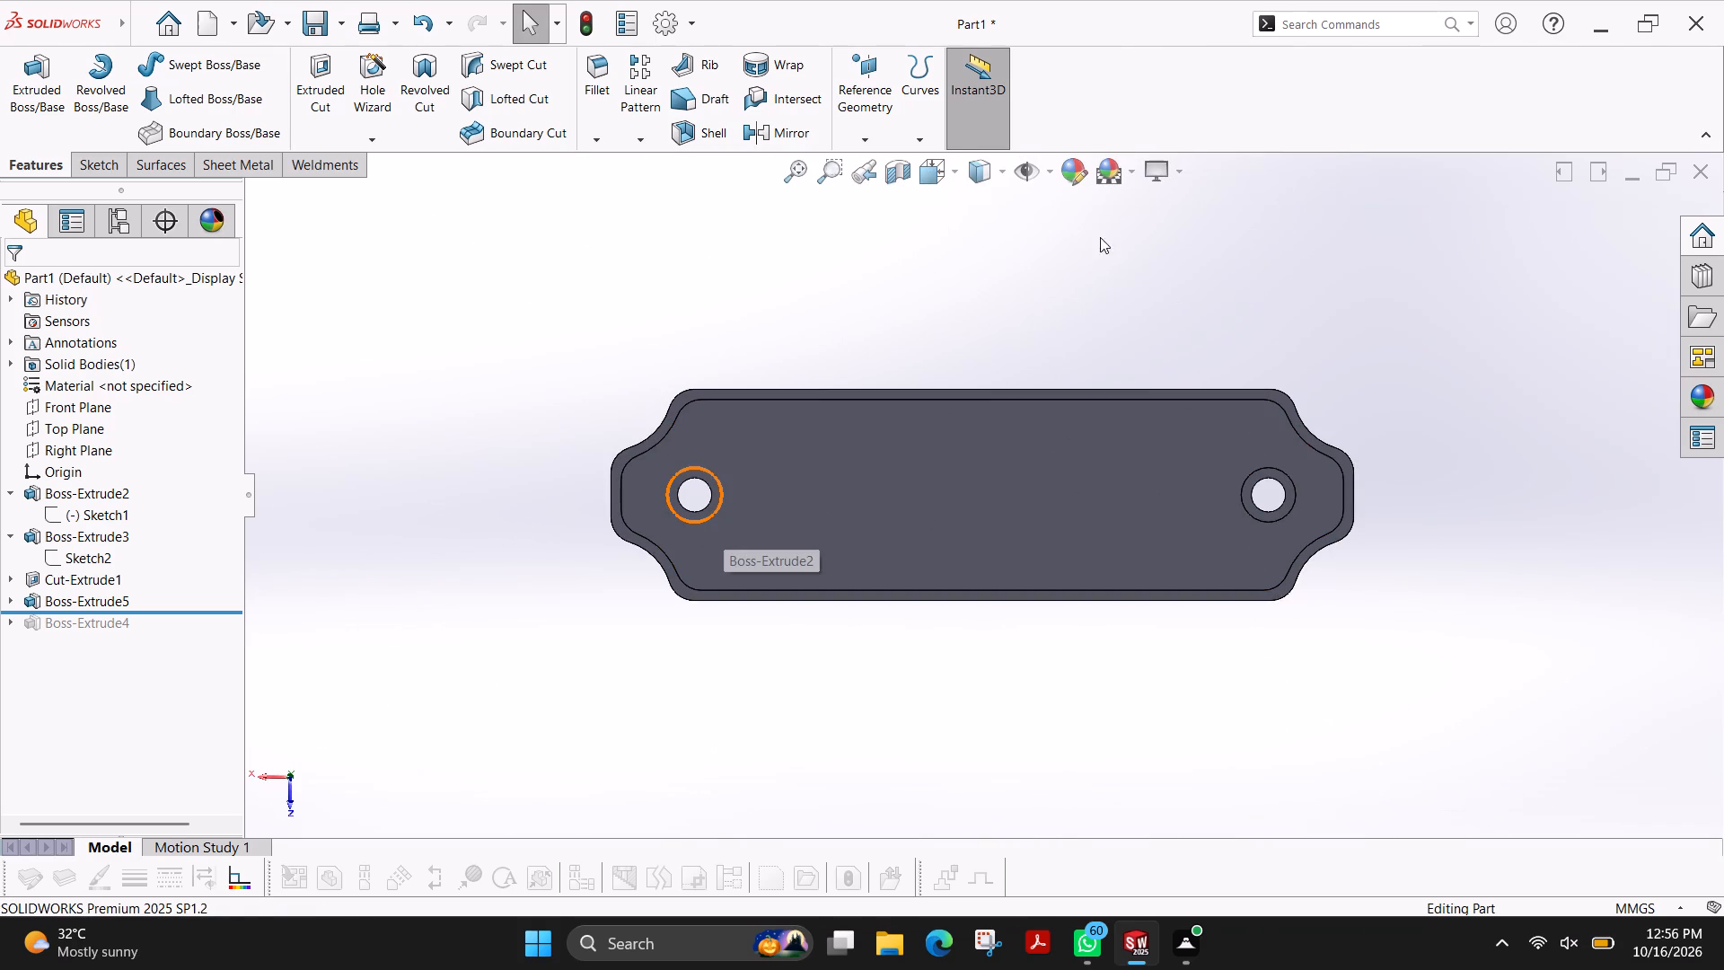
Inspect the plate from several orientations around the view cube, ending with the flat and recessed faces straight on.
click(949, 167)
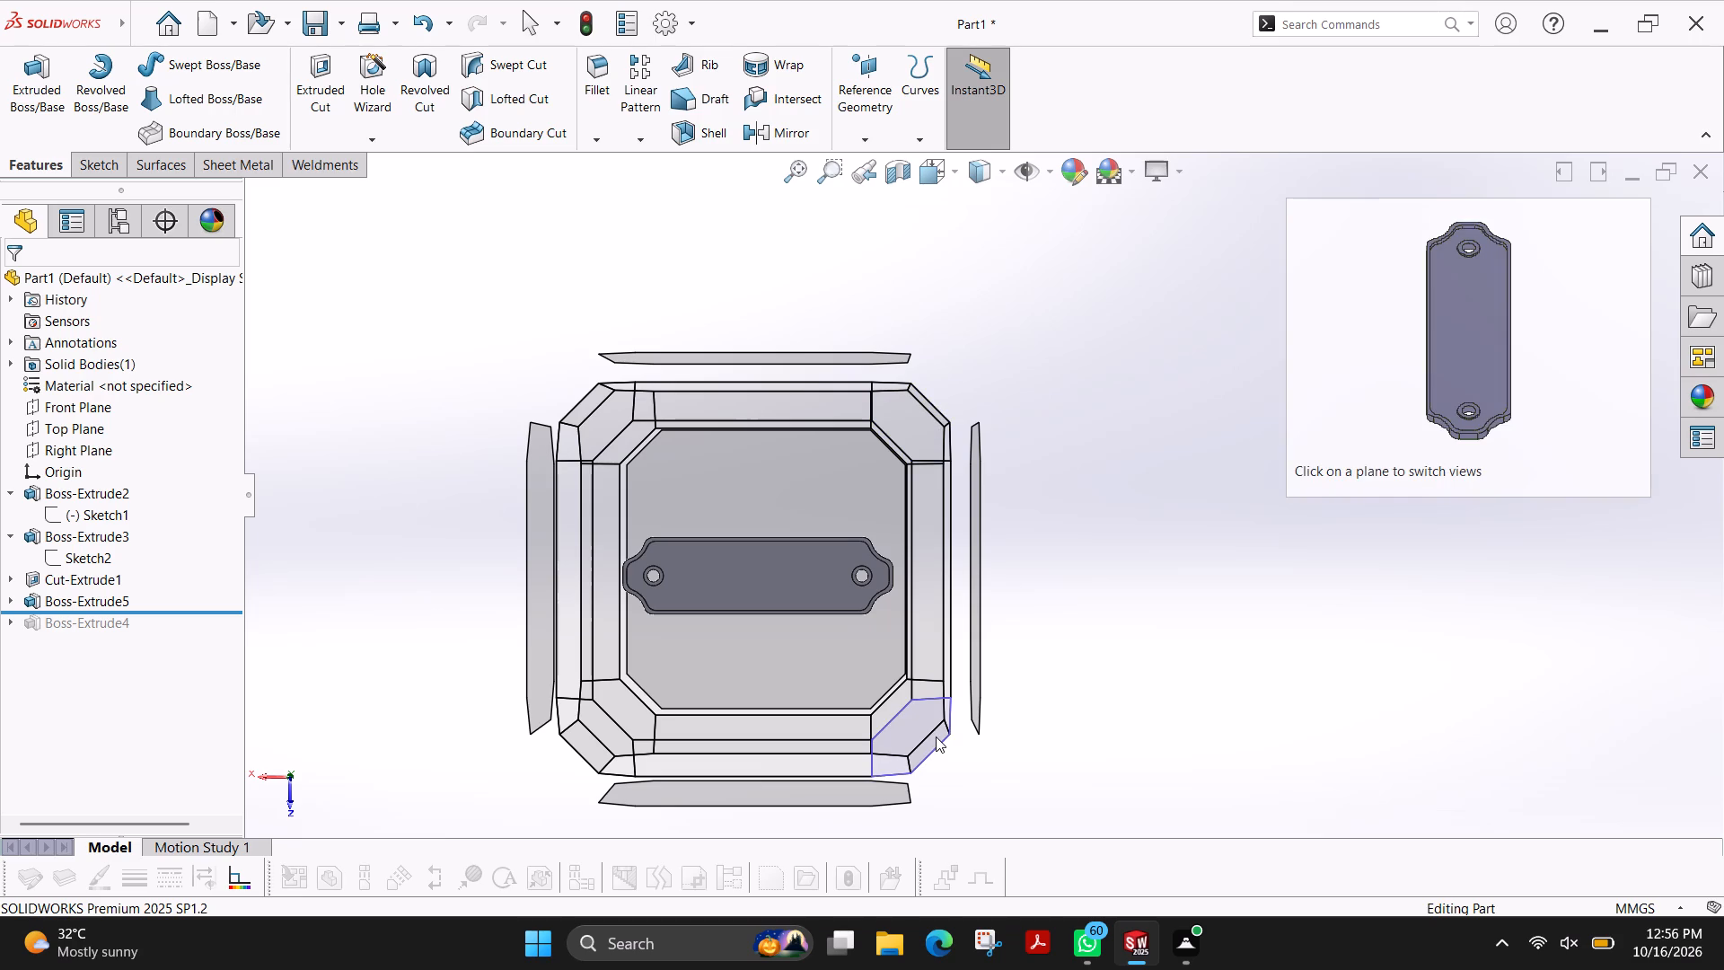
ctrl+shift+middle_drag(1048, 459, 1047, 492)
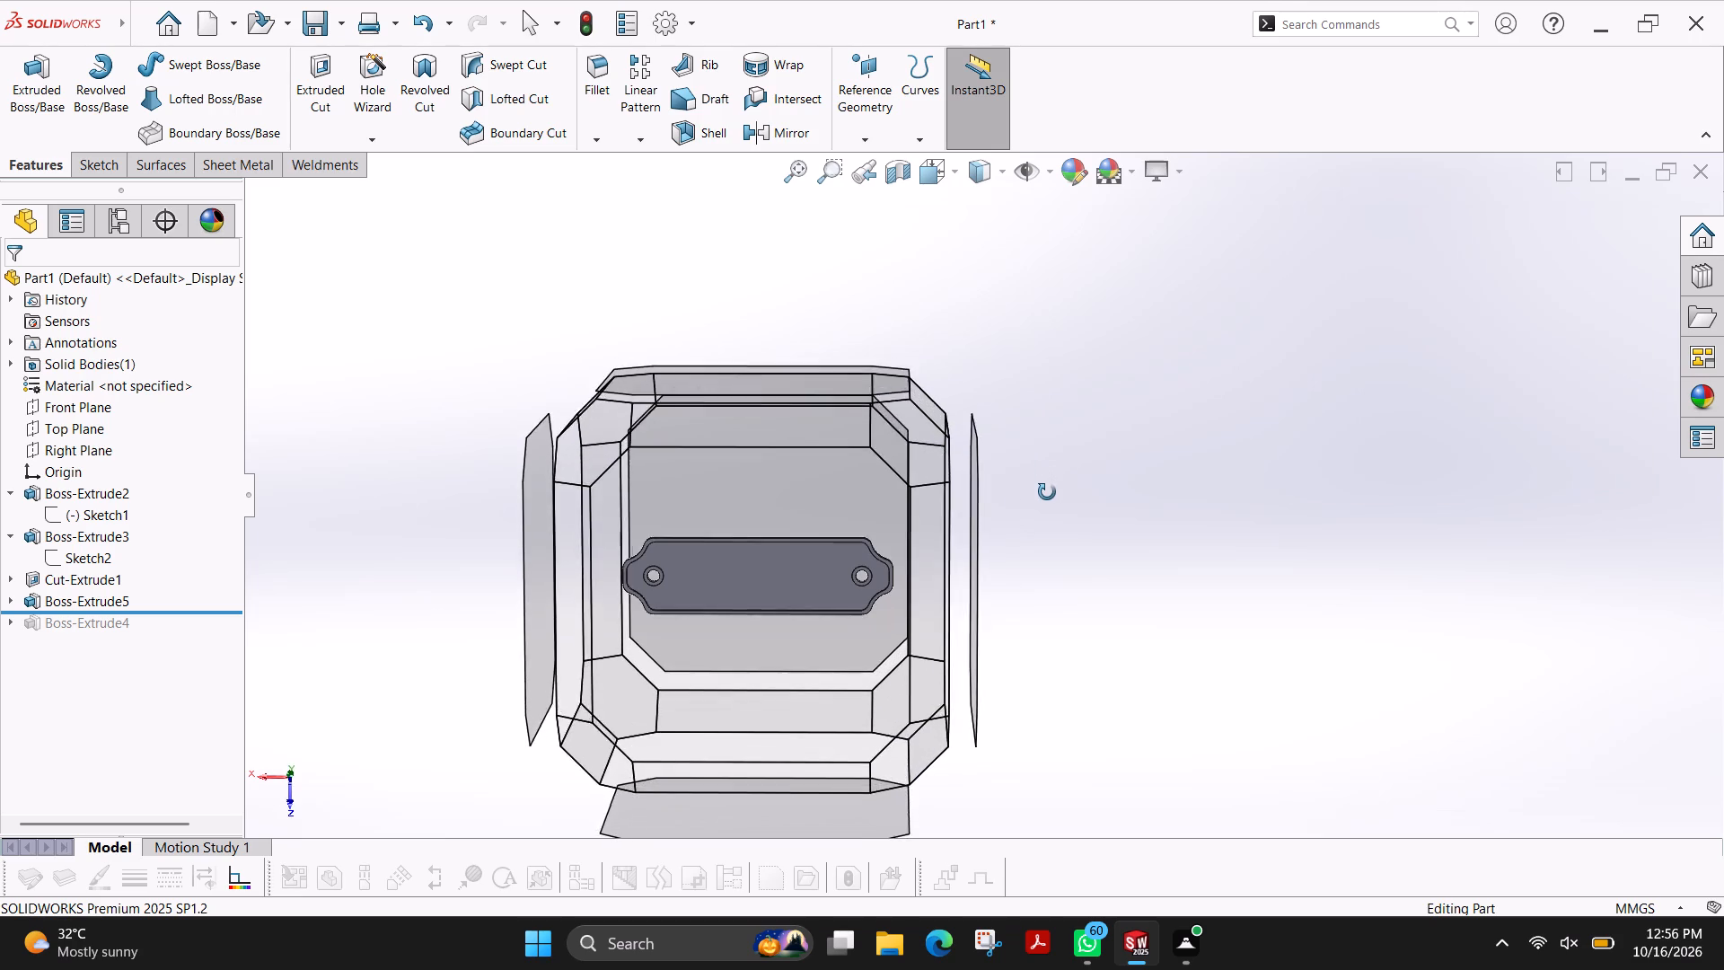
ctrl+shift+middle_drag(1047, 492, 1003, 493)
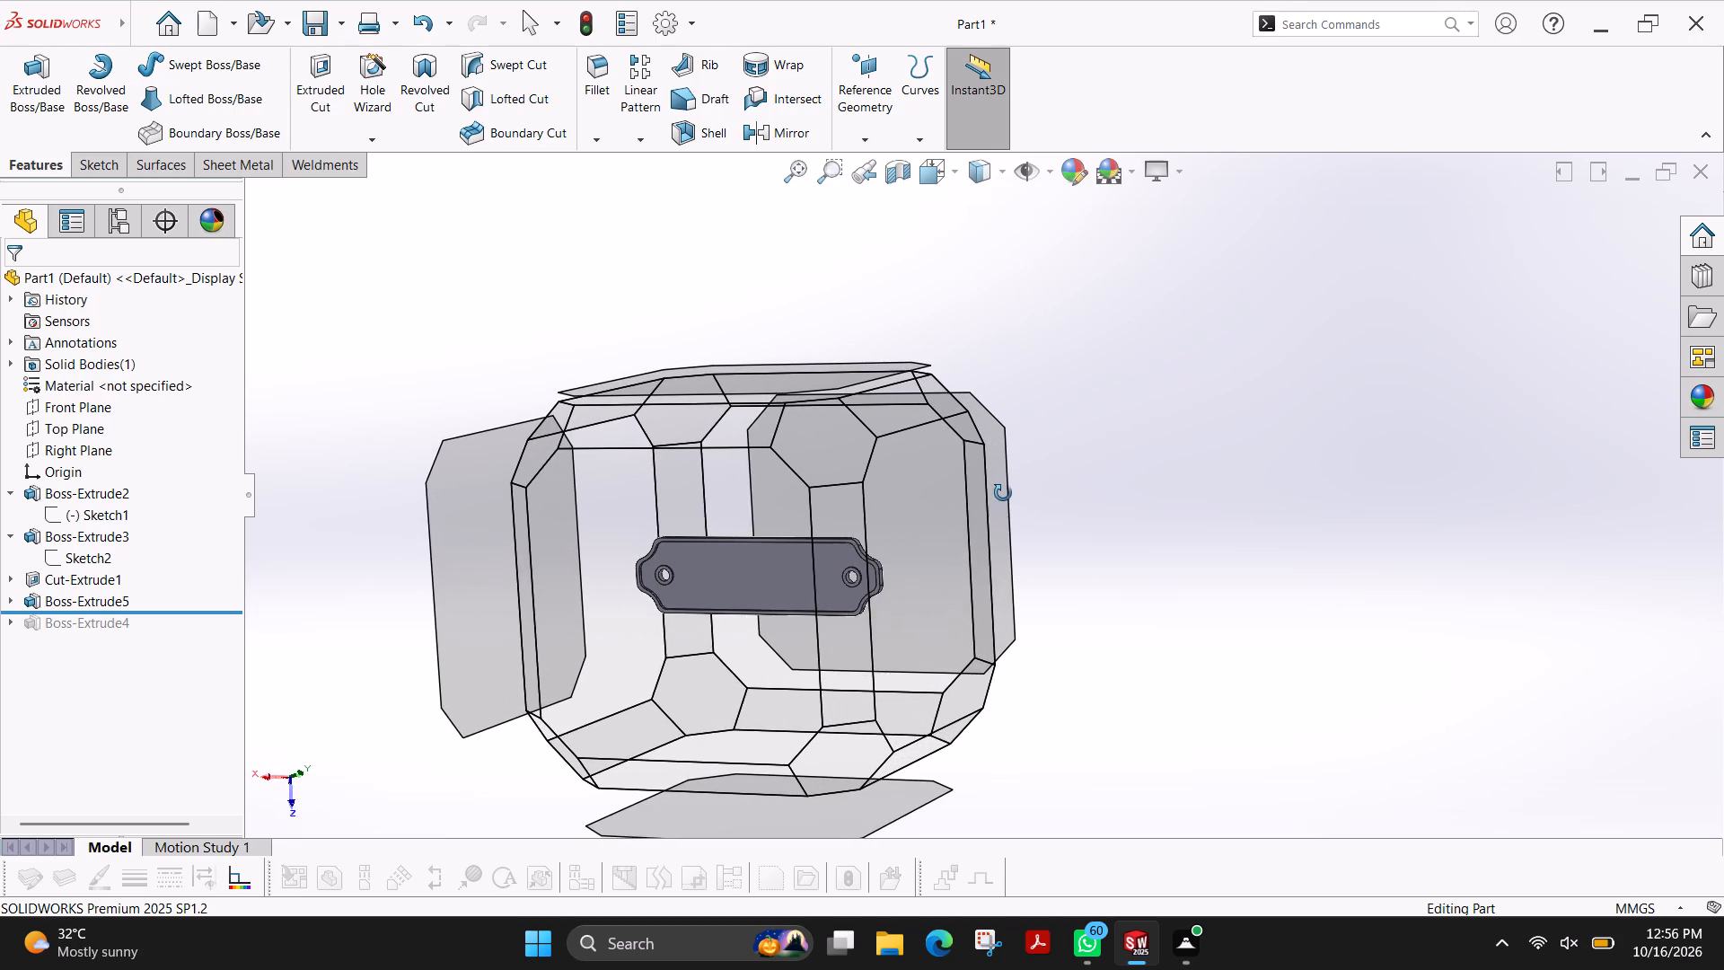
ctrl+shift+middle_drag(1003, 493, 1011, 523)
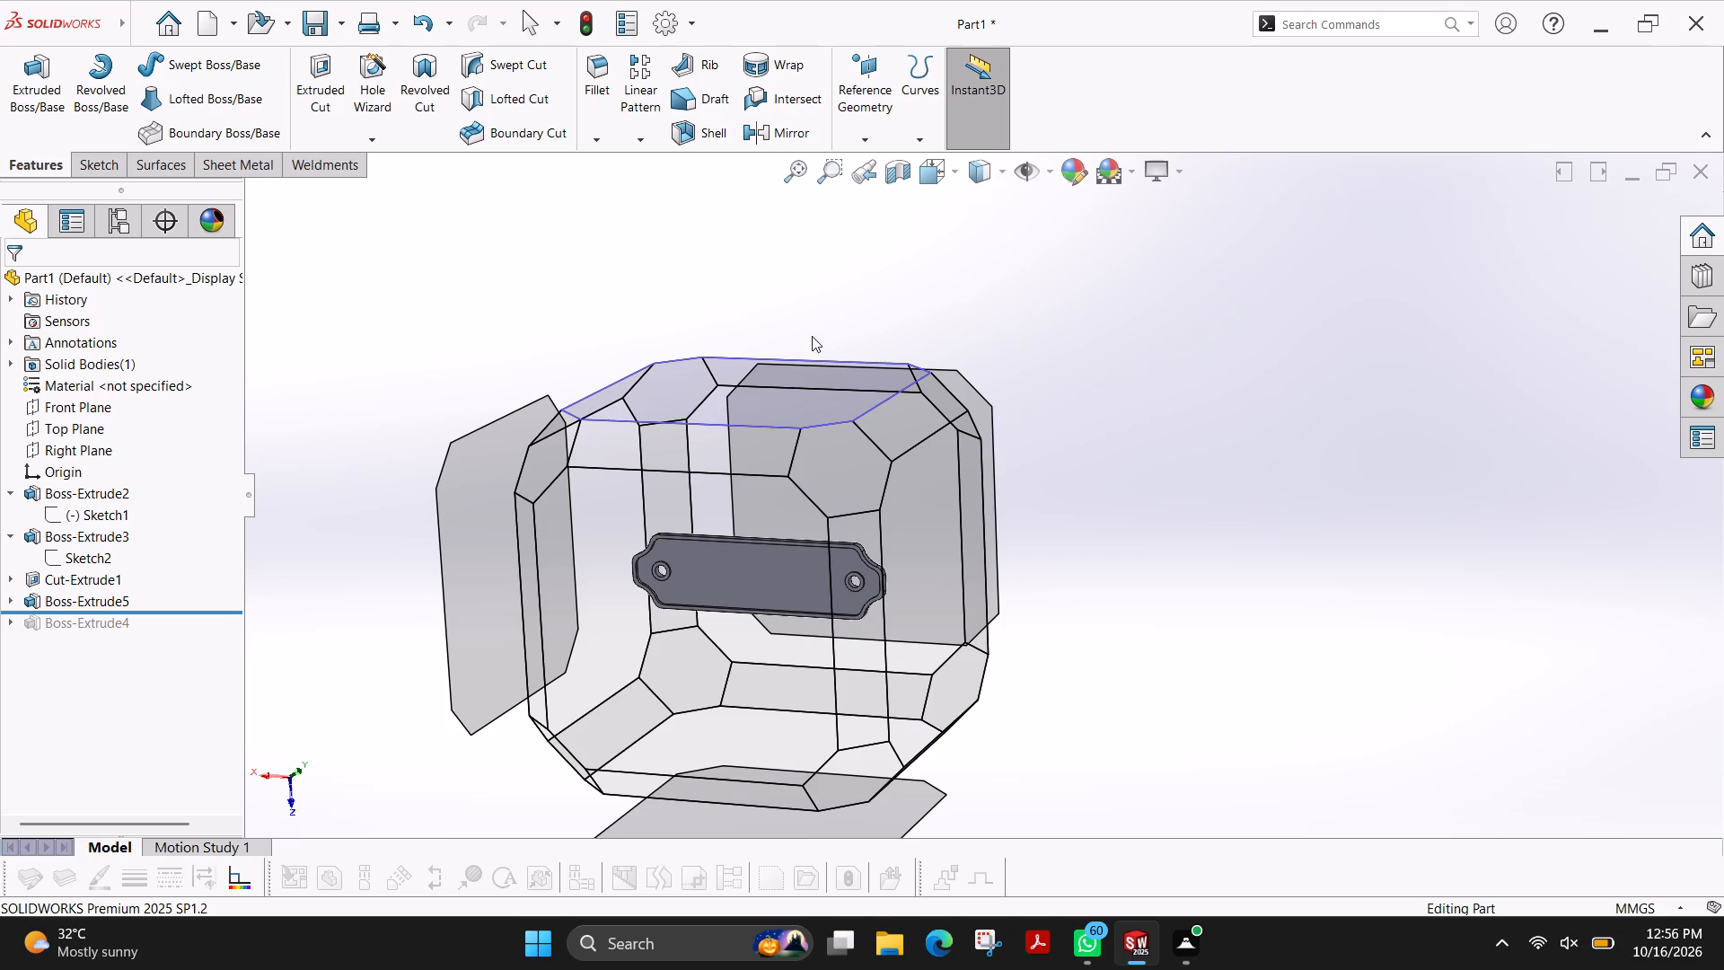
ctrl+shift+middle_click(806, 334)
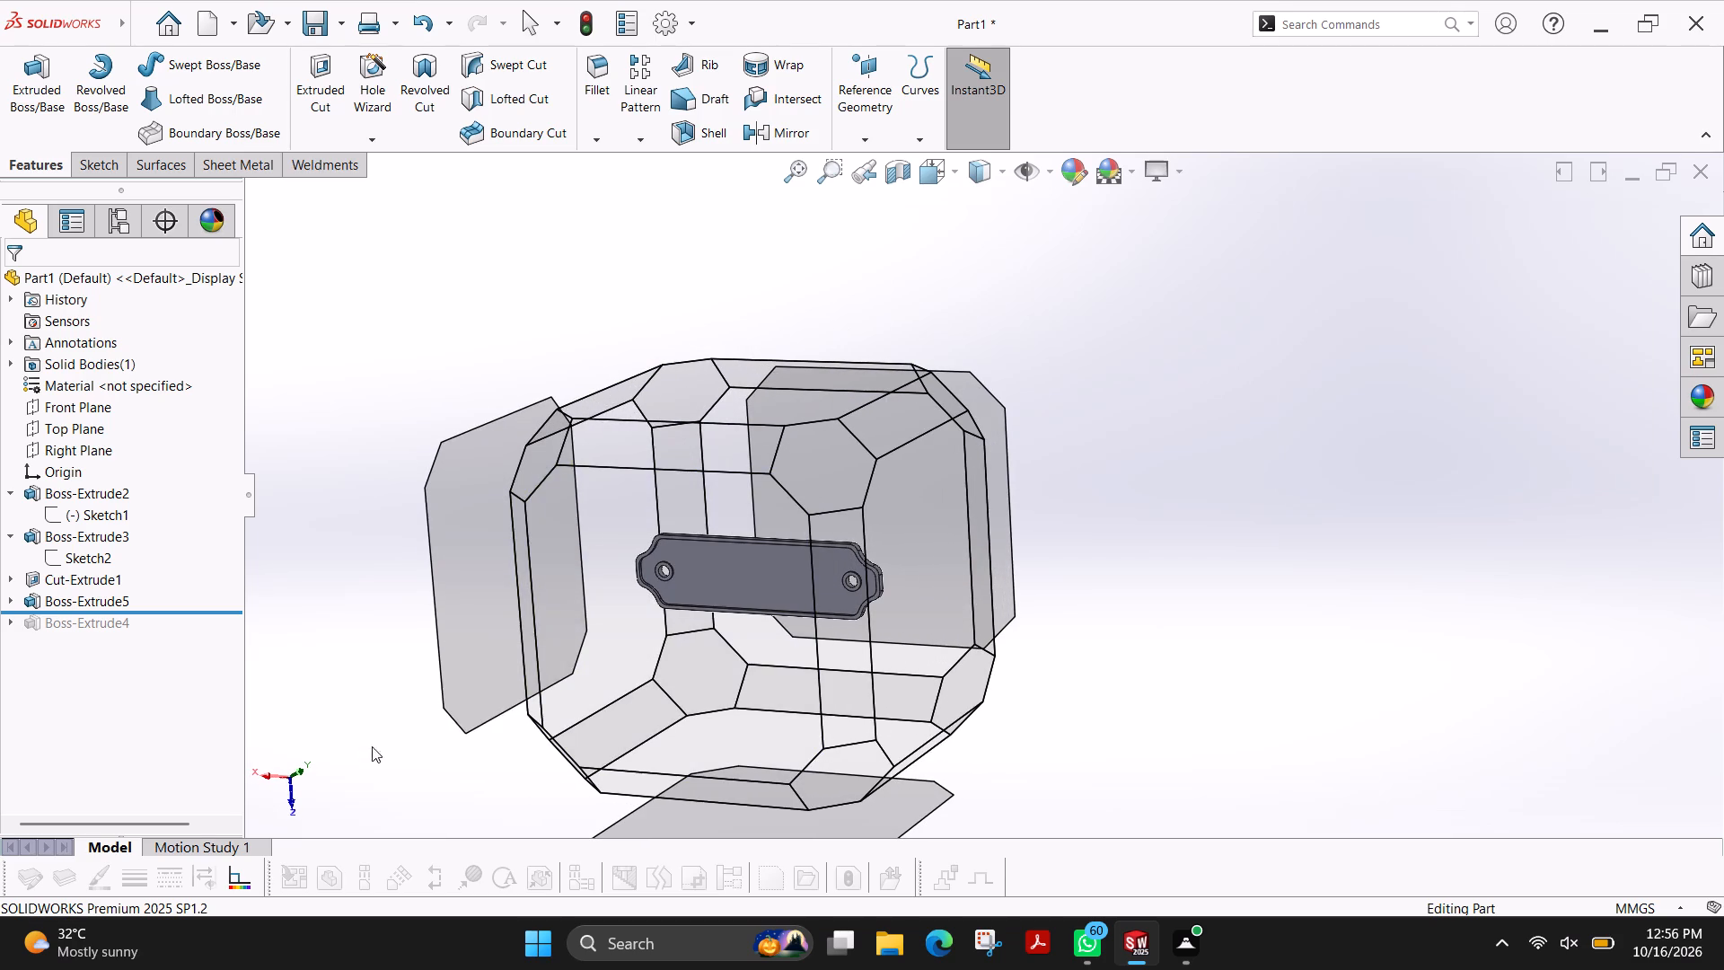
ctrl+shift+middle_drag(436, 754, 433, 660)
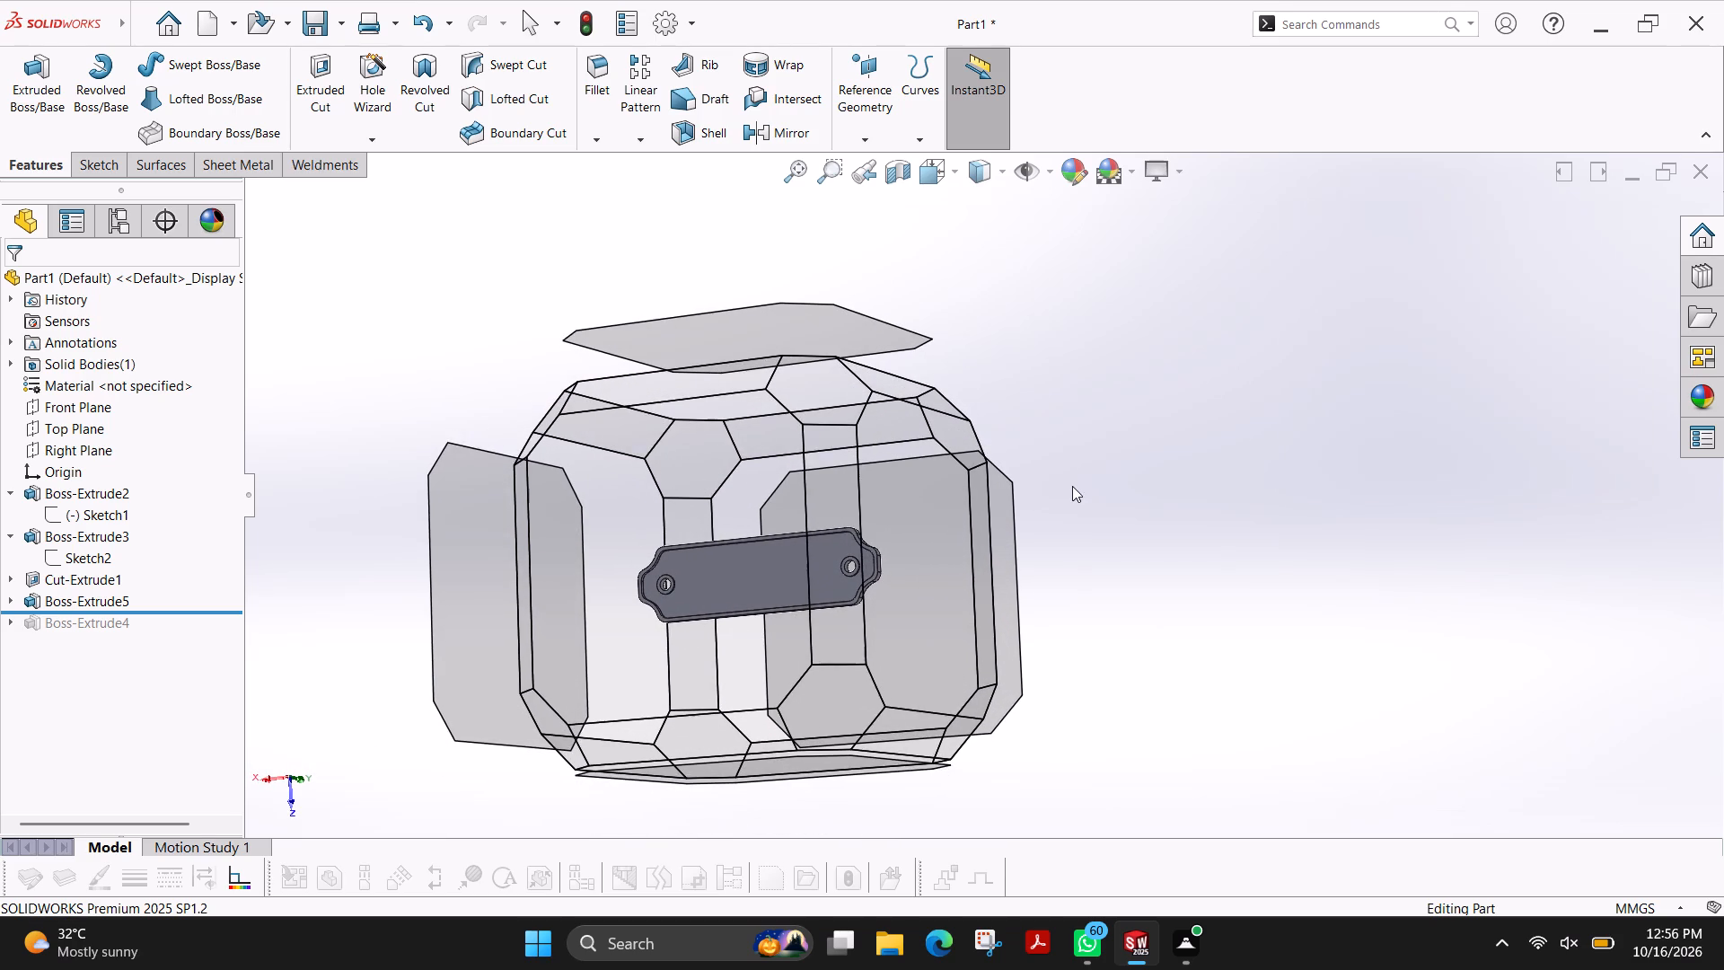
ctrl+shift+middle_drag(1075, 486, 1068, 629)
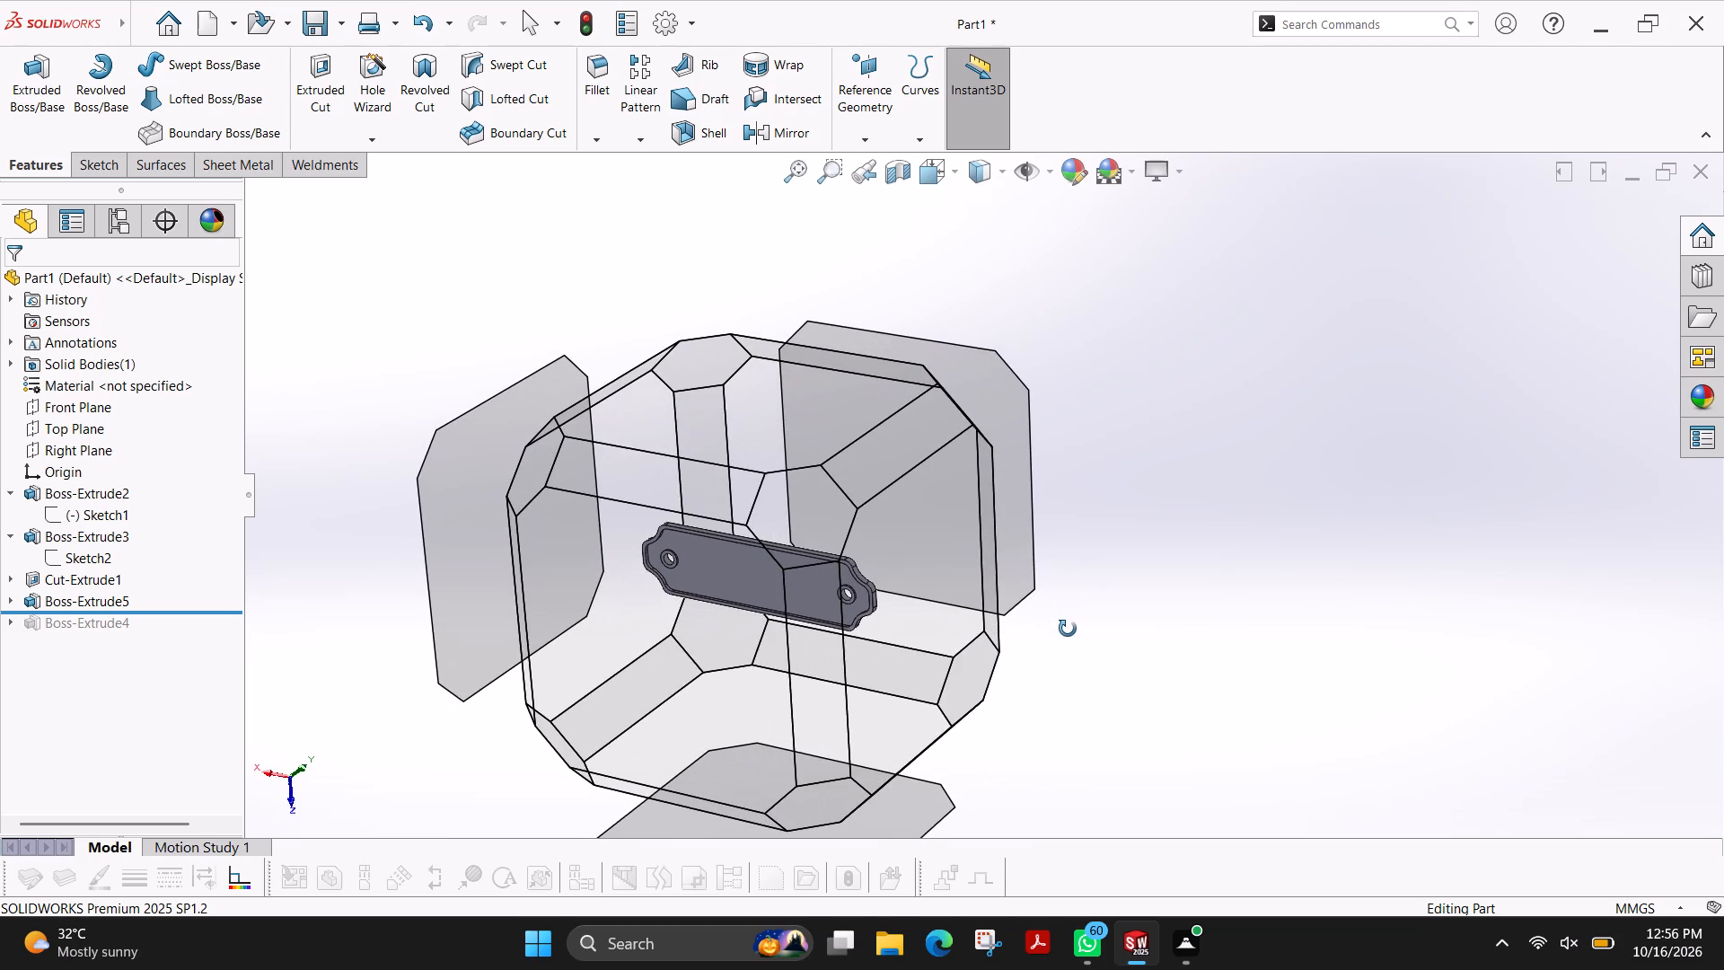
ctrl+shift+middle_drag(1068, 629, 1044, 640)
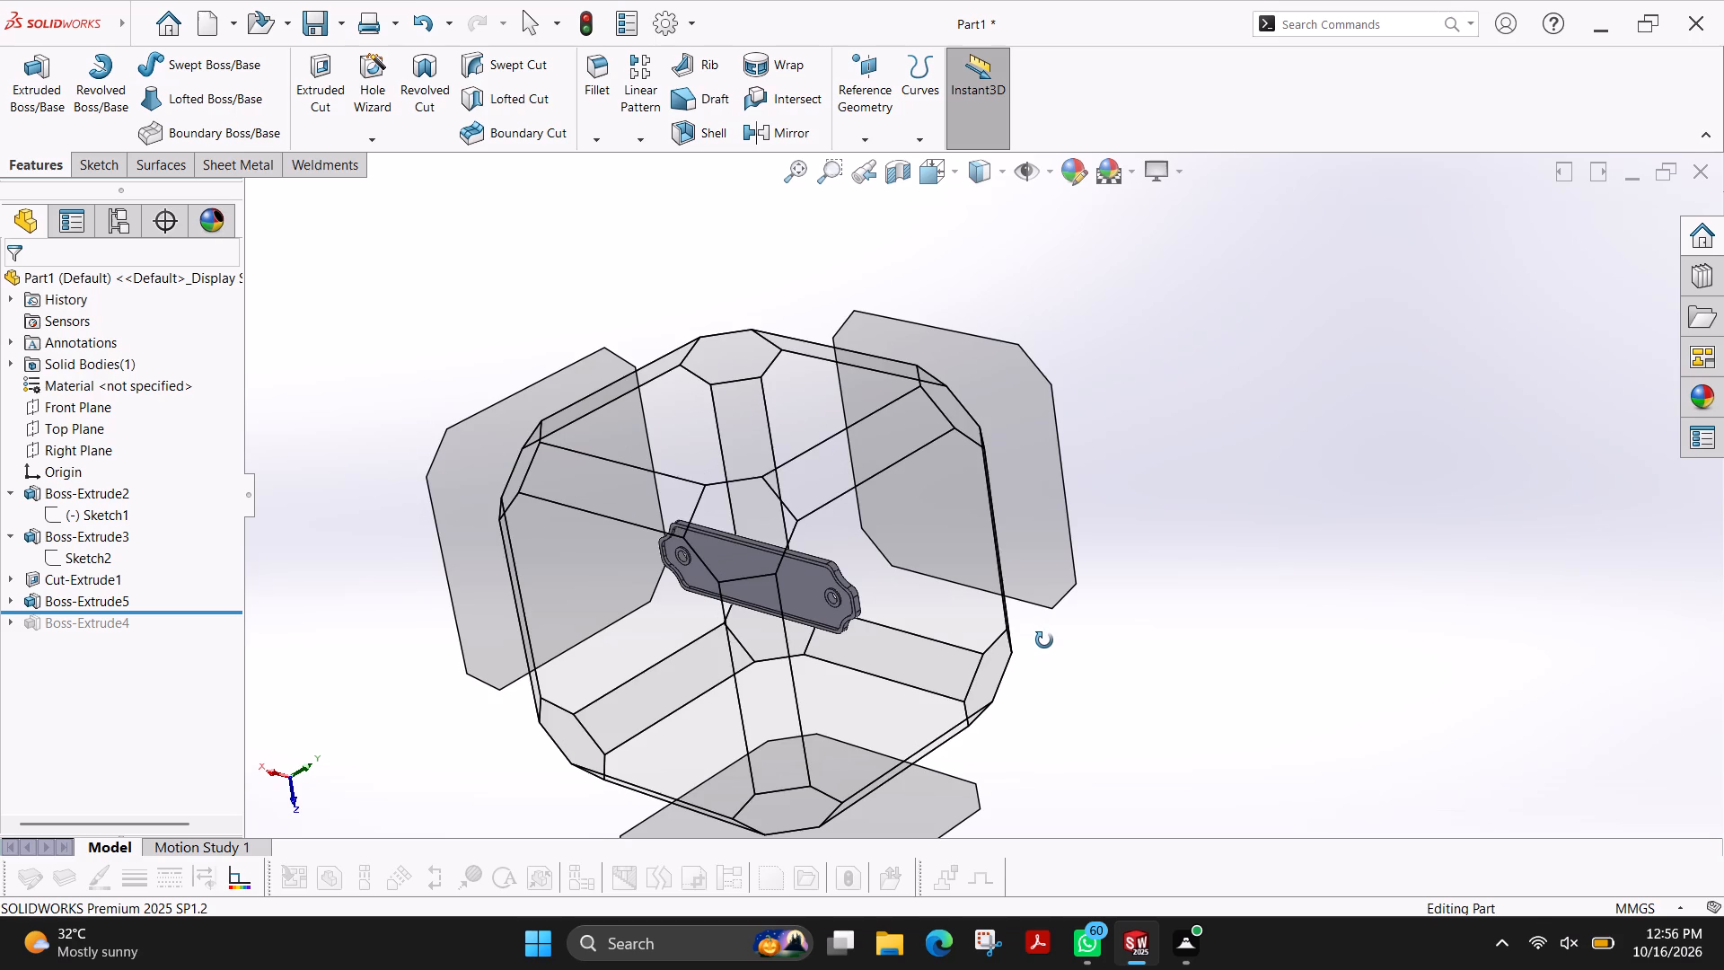
ctrl+shift+middle_drag(1044, 640, 1037, 643)
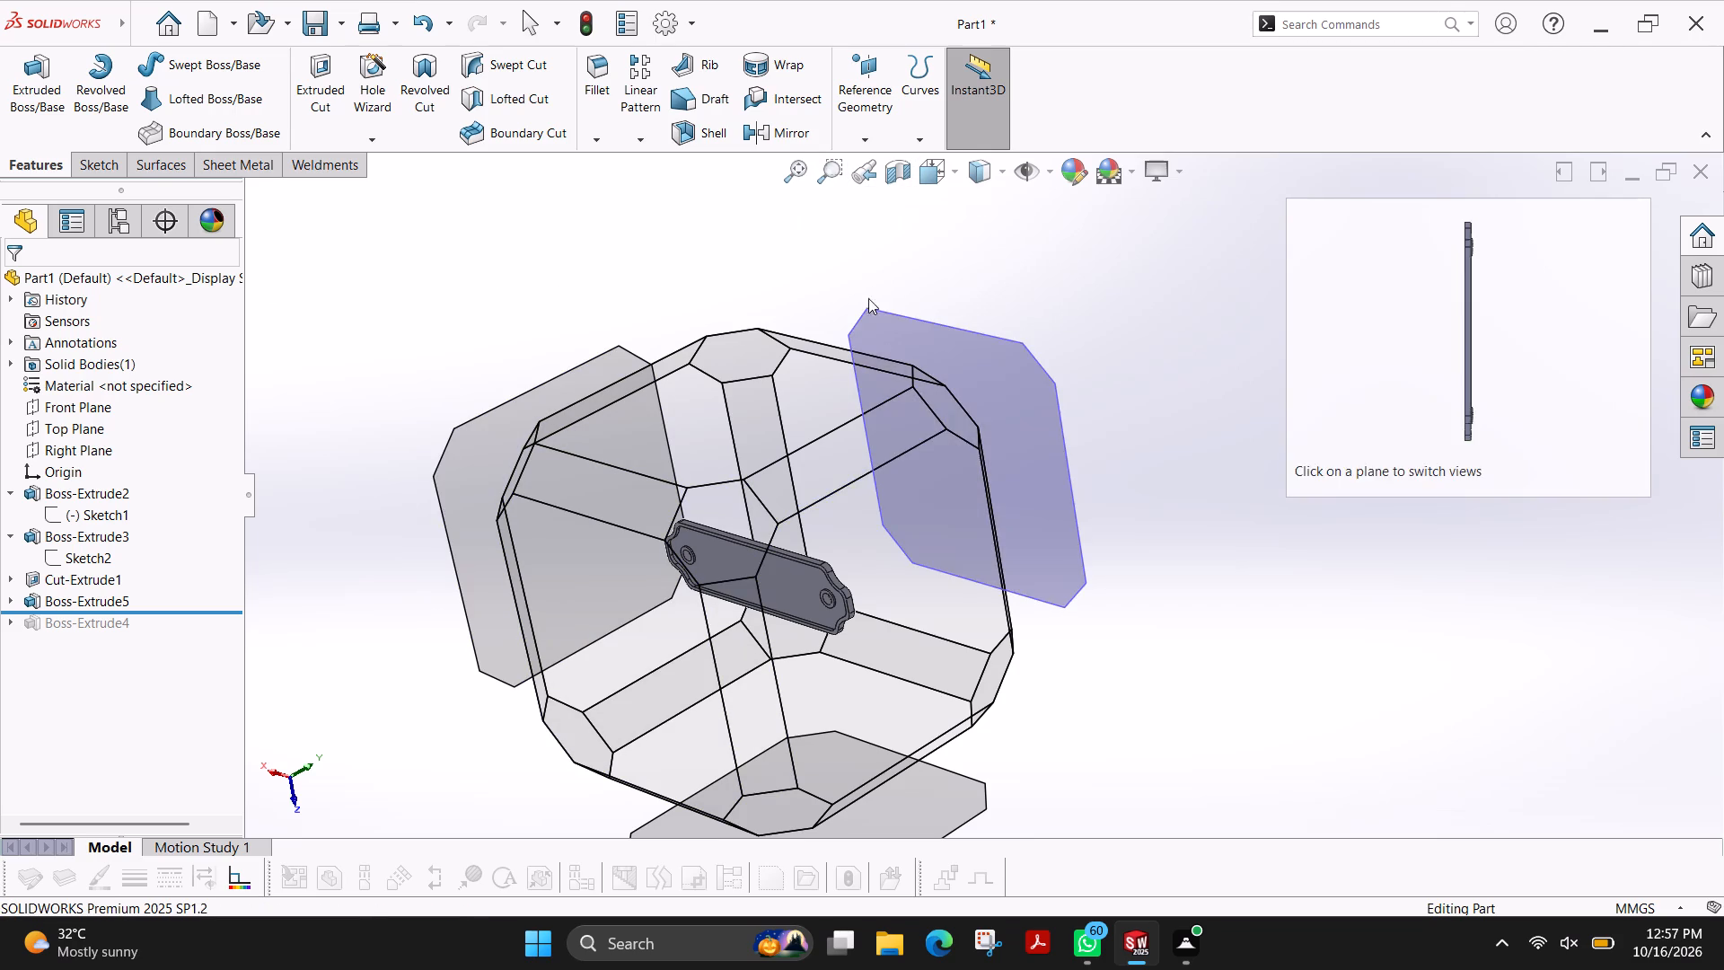
scroll(743, 596, down, 2)
click(953, 186)
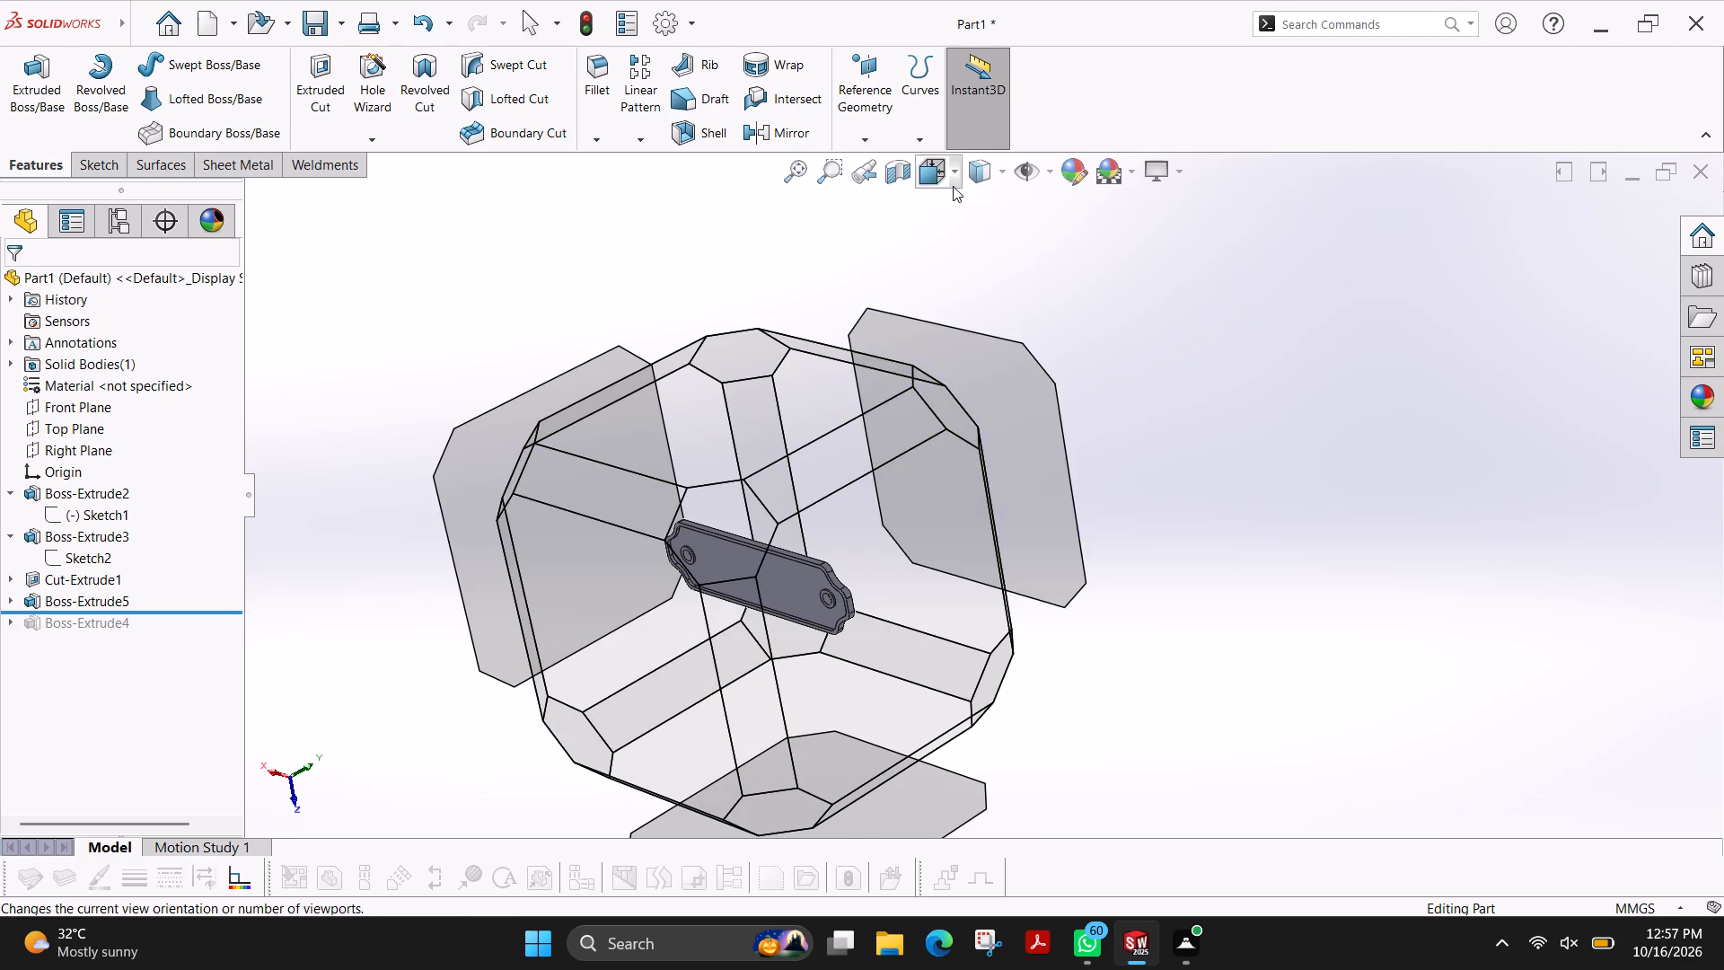
click(1075, 317)
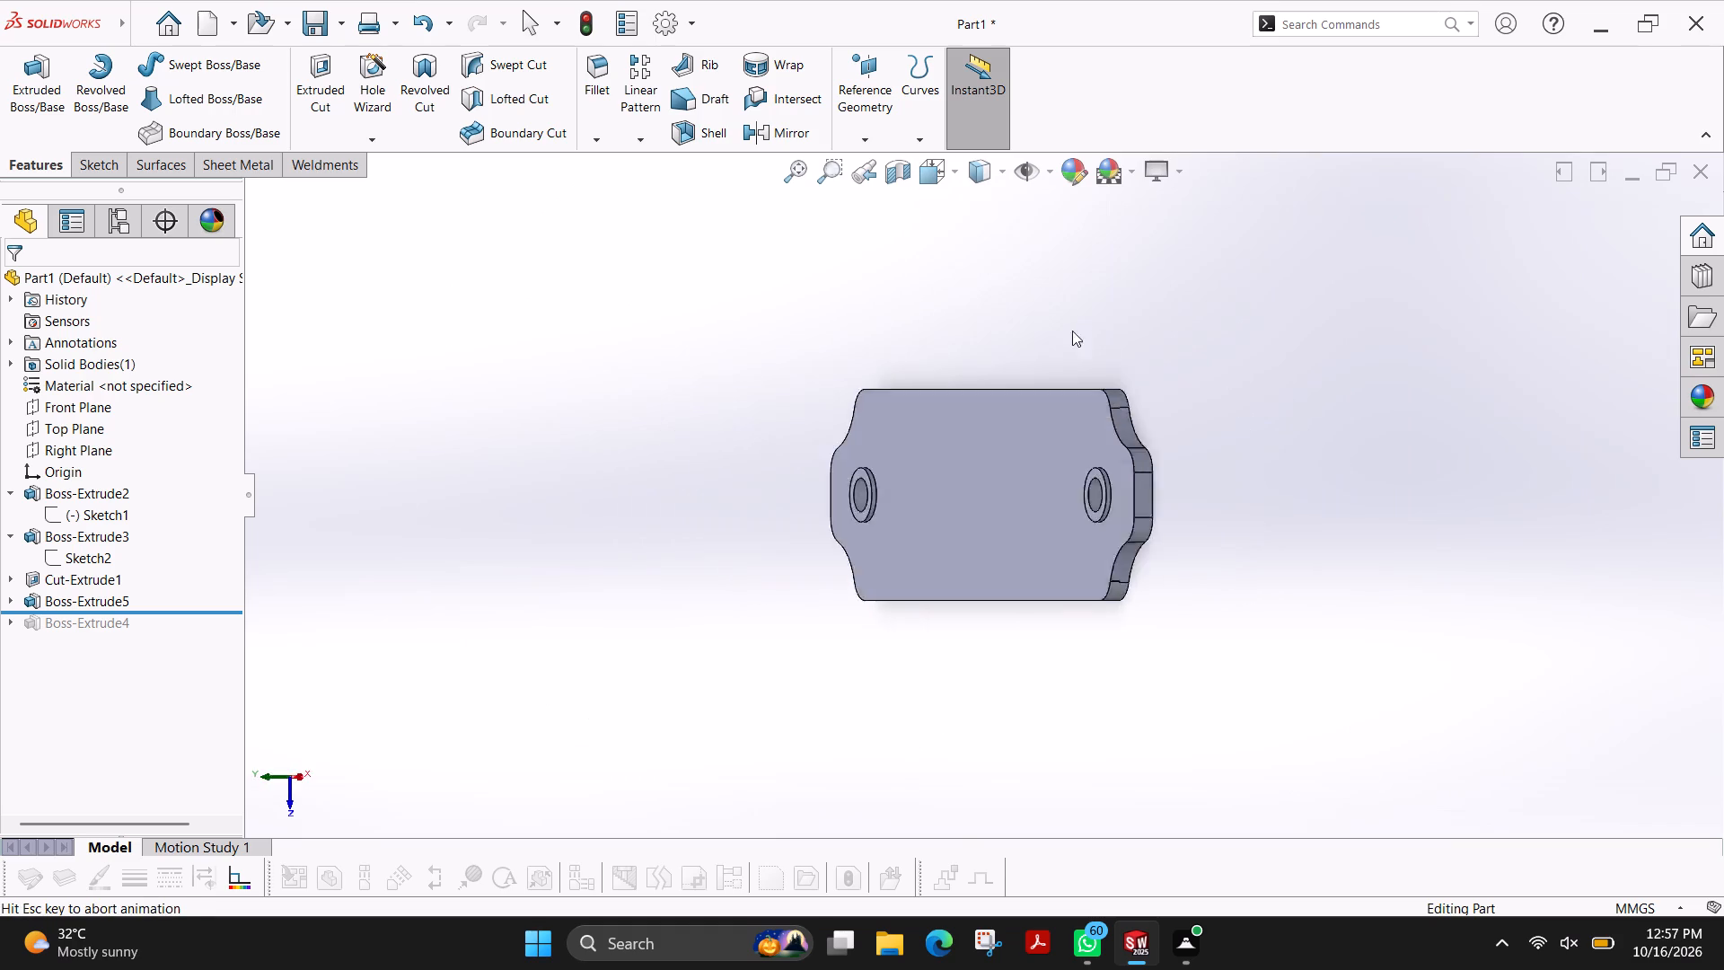
click(949, 186)
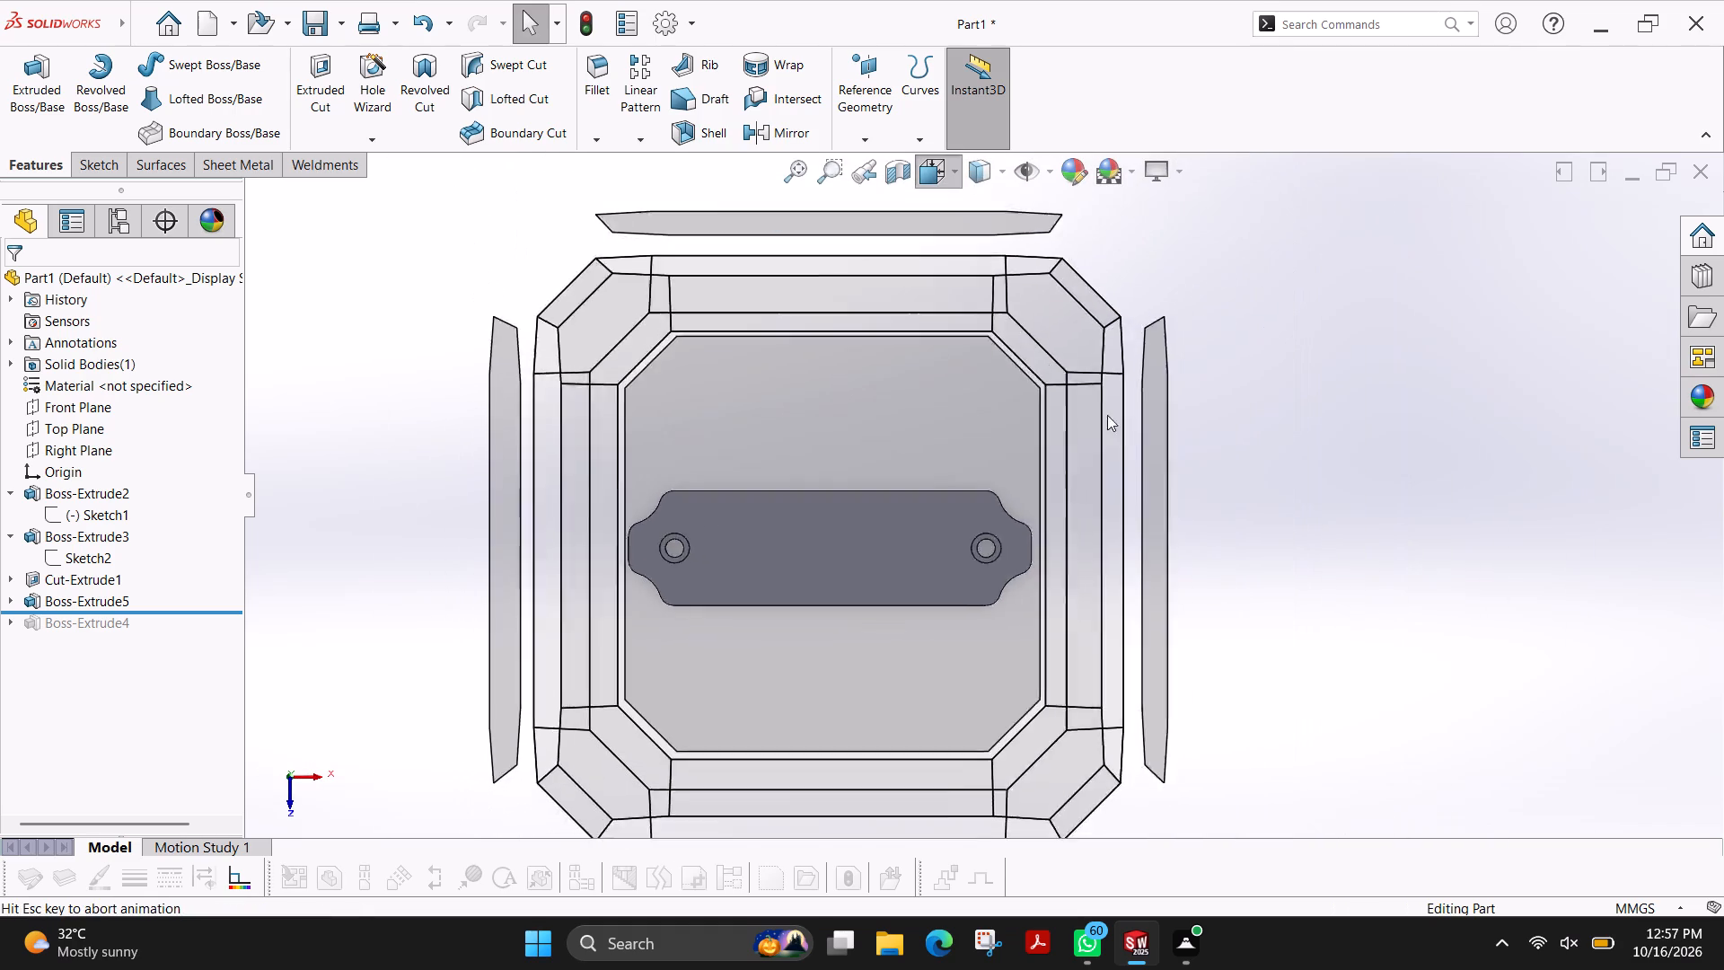
click(1077, 317)
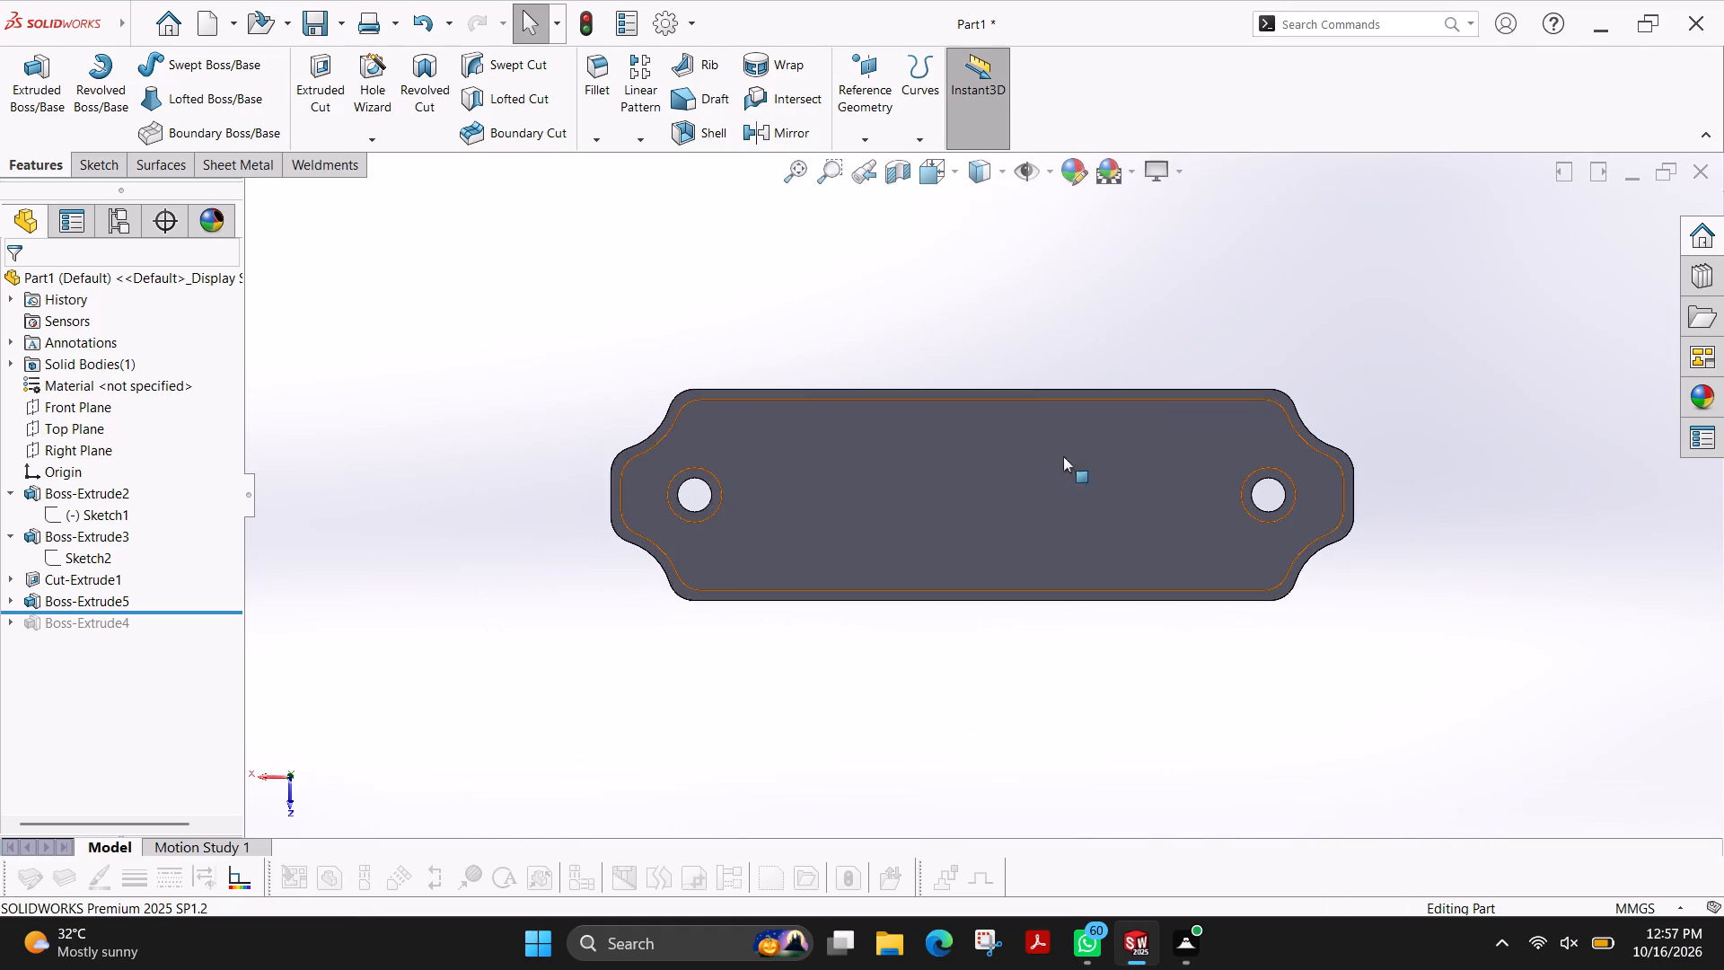
Examine the rim, recess and ring bosses on the plate's recessed face at oblique angles.
ctrl+shift+middle_drag(1403, 429, 1337, 508)
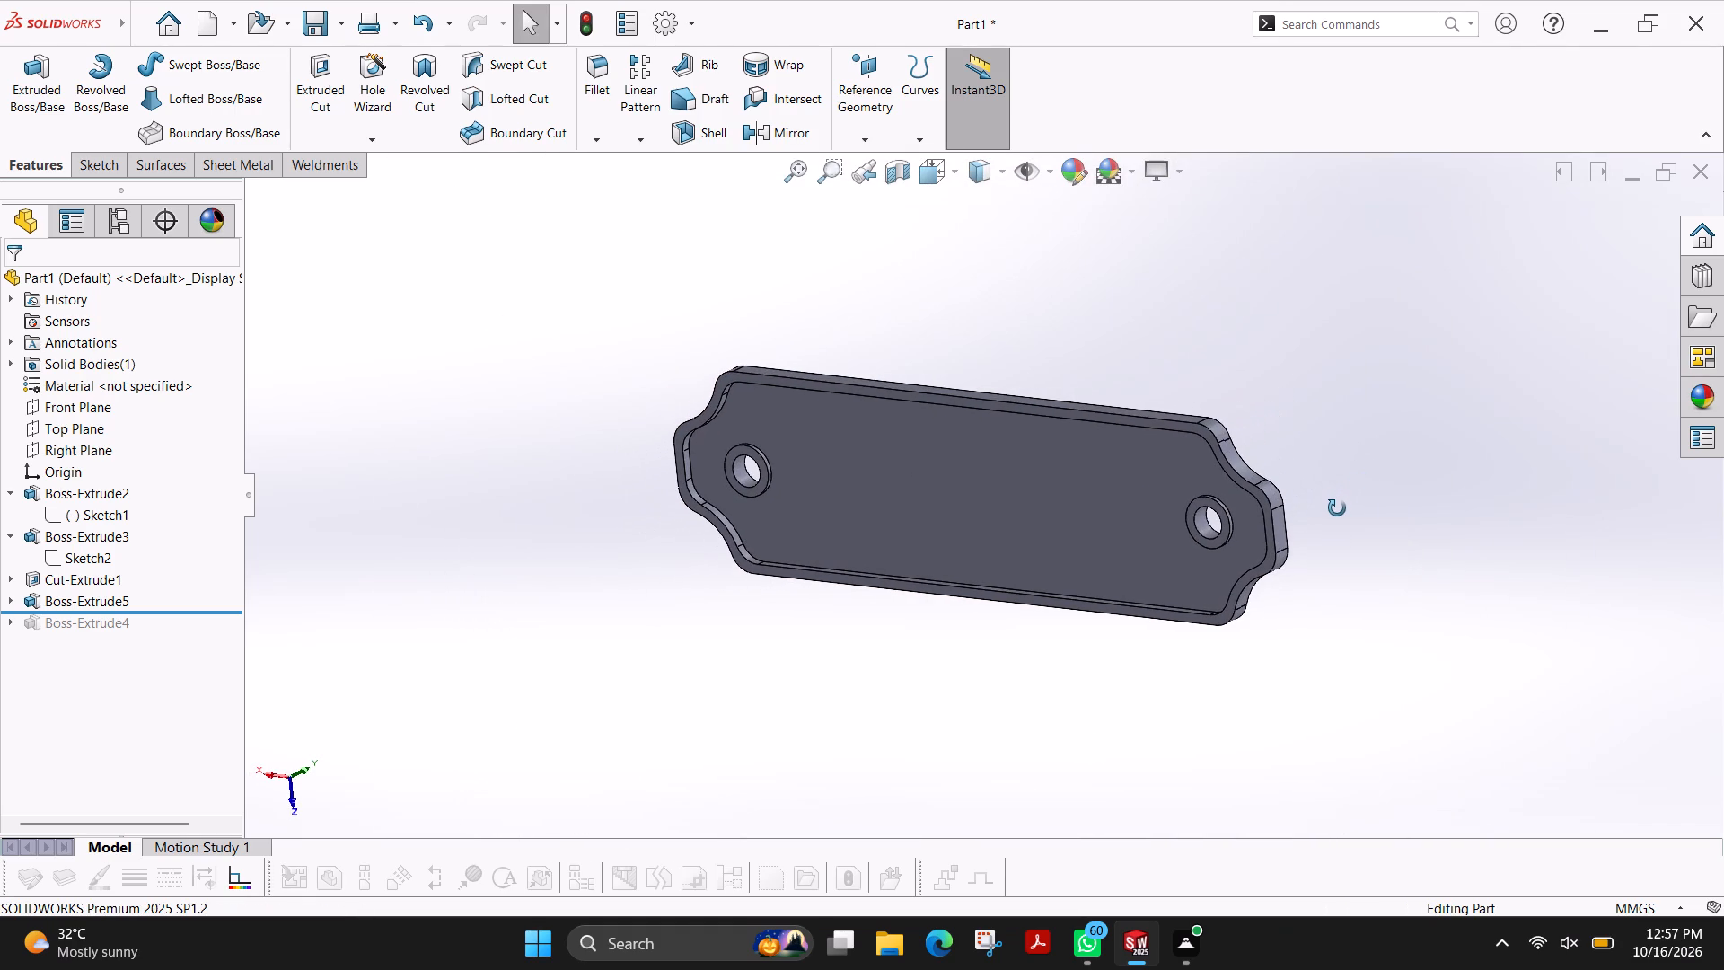
ctrl+shift+middle_drag(1337, 508, 1332, 511)
ctrl+shift+middle_drag(1332, 511, 1321, 516)
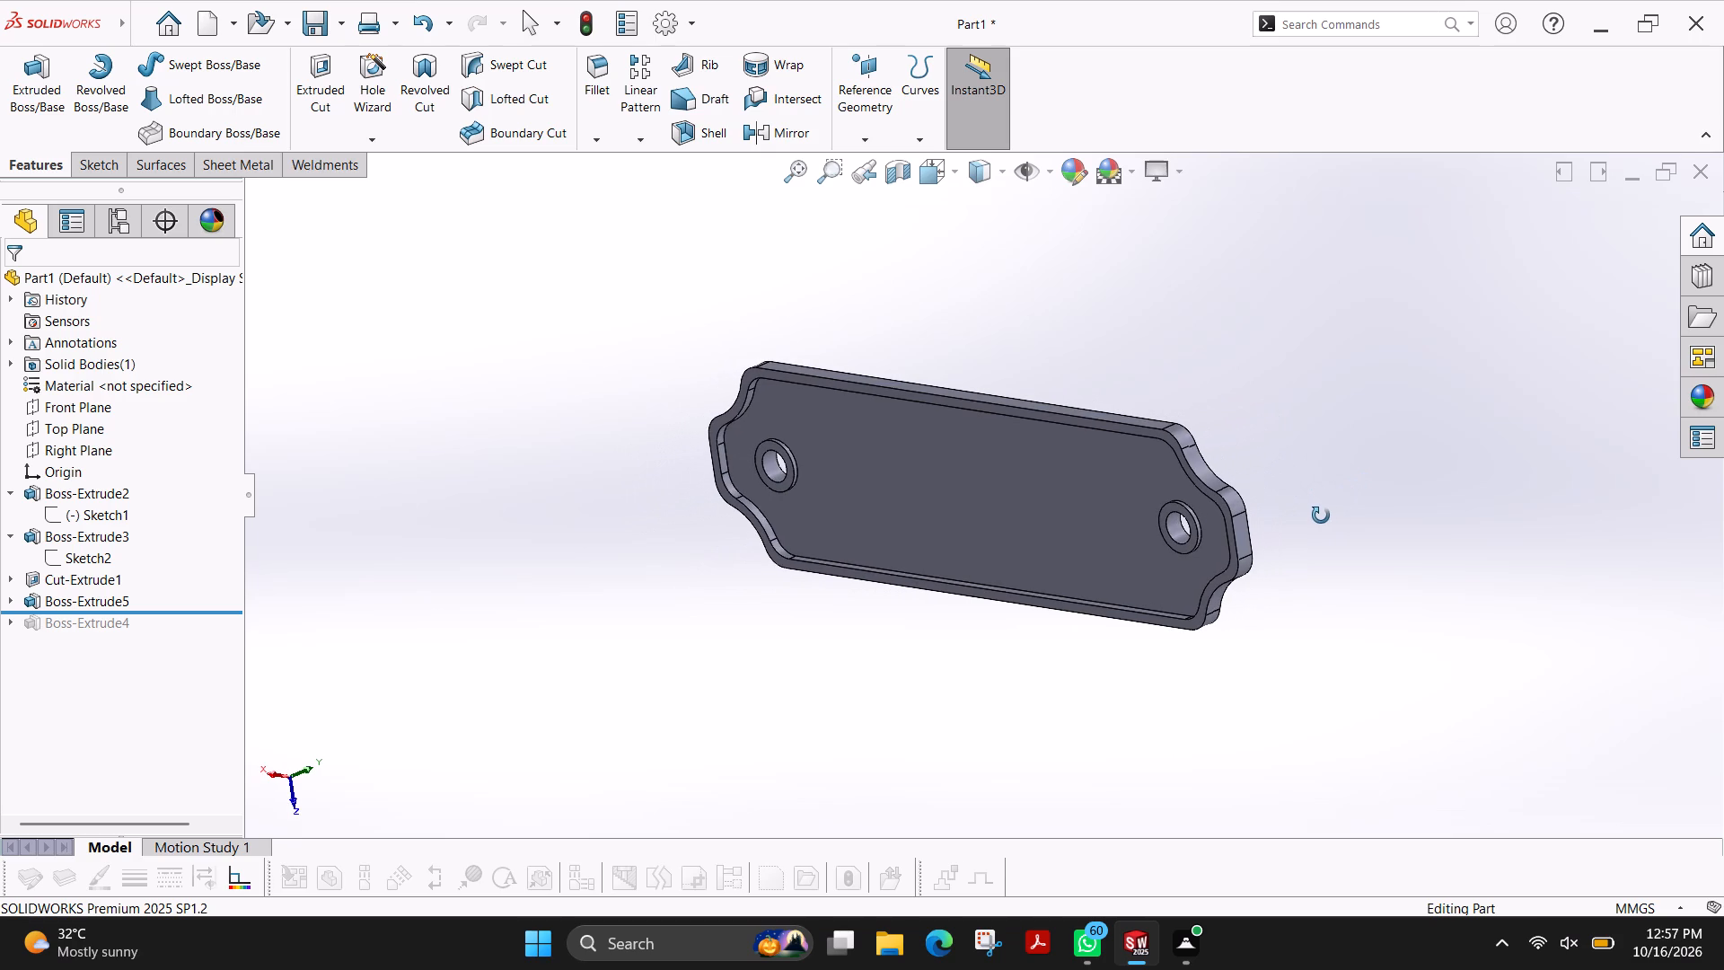
ctrl+shift+middle_drag(1321, 516, 1340, 516)
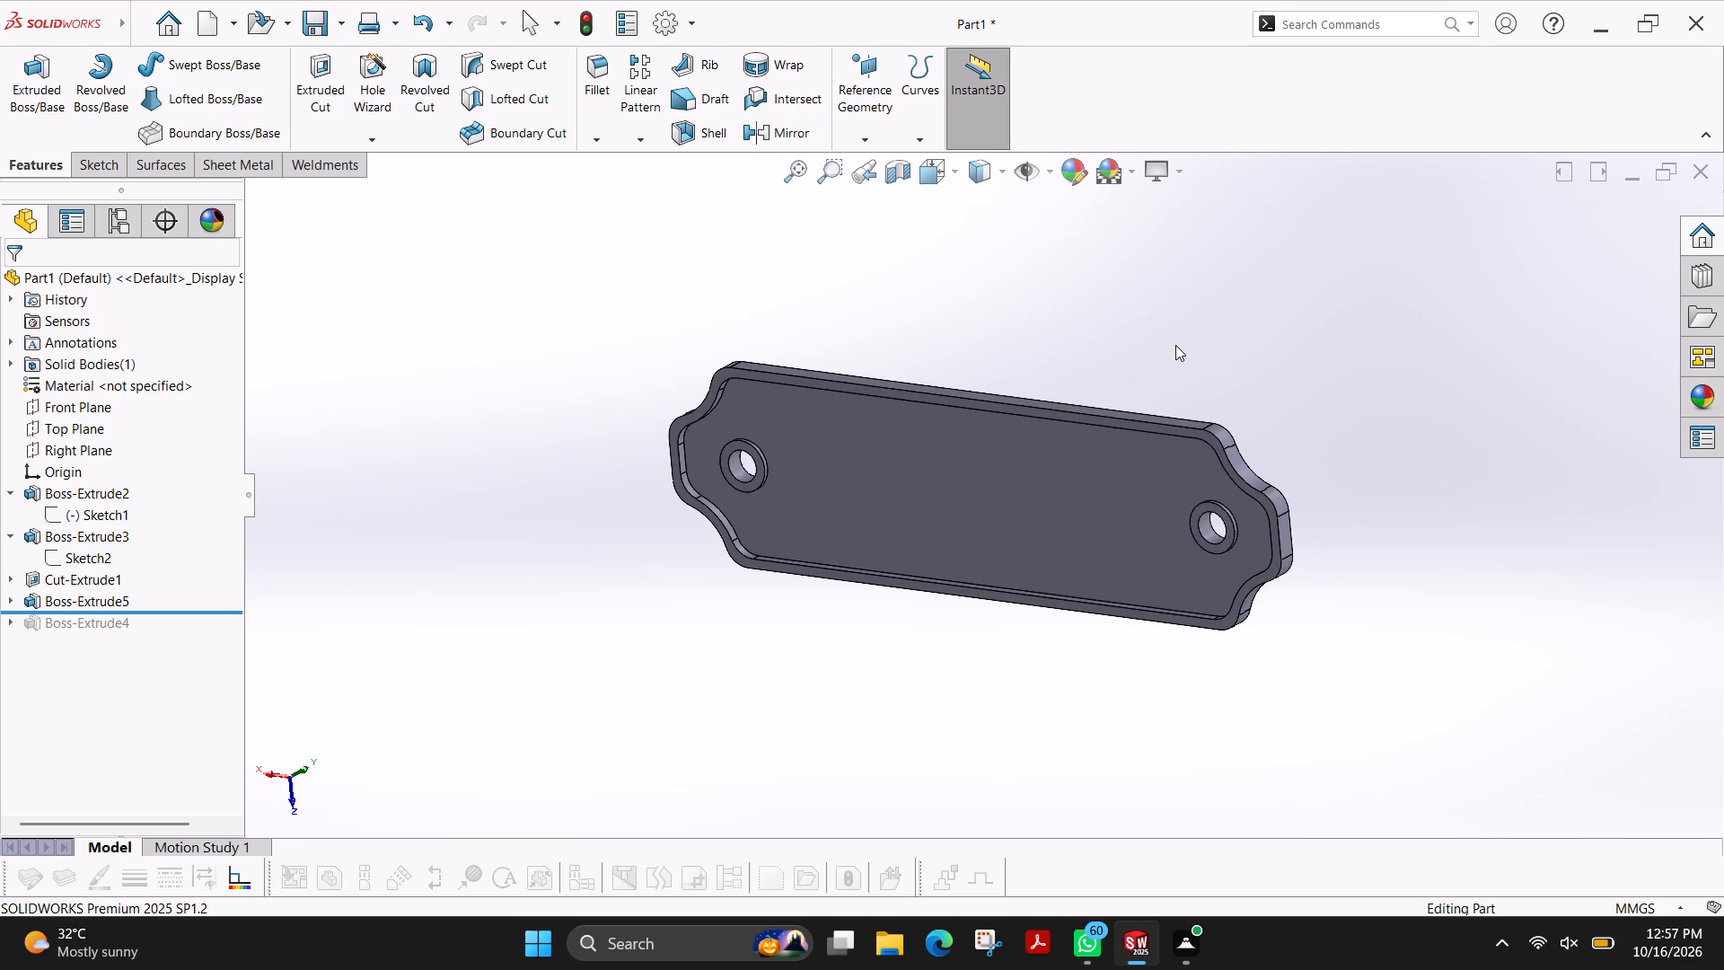
ctrl+shift+middle_drag(1223, 359, 1222, 410)
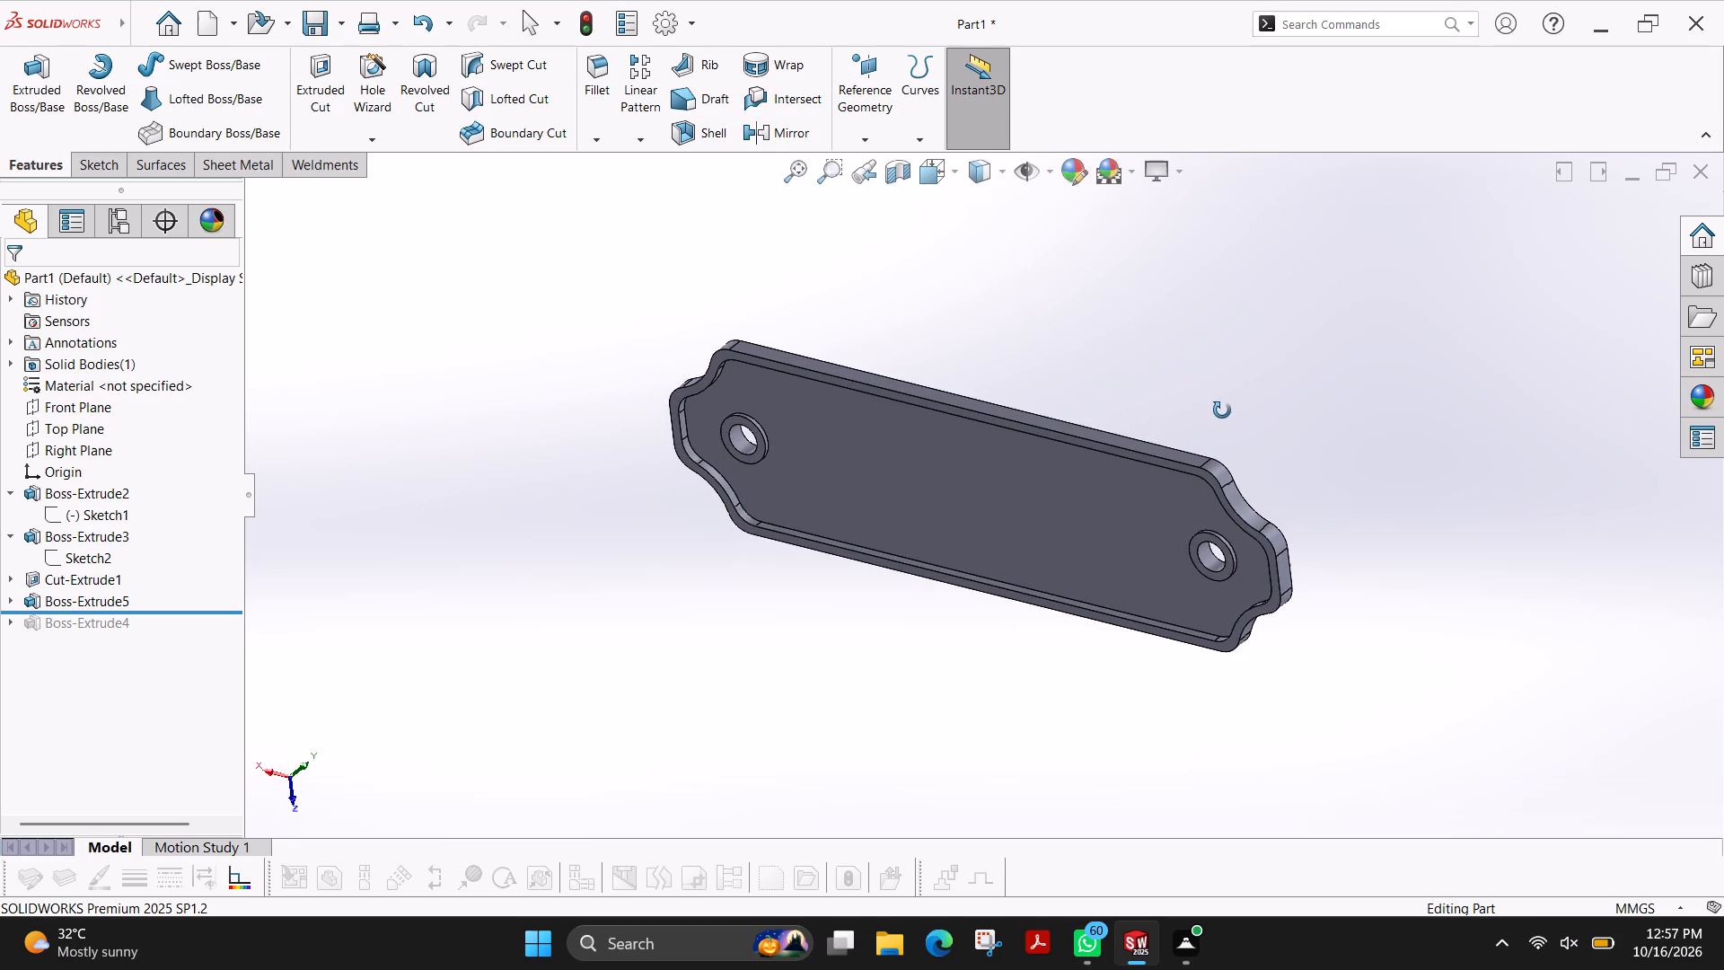
ctrl+shift+middle_drag(1222, 410, 1206, 411)
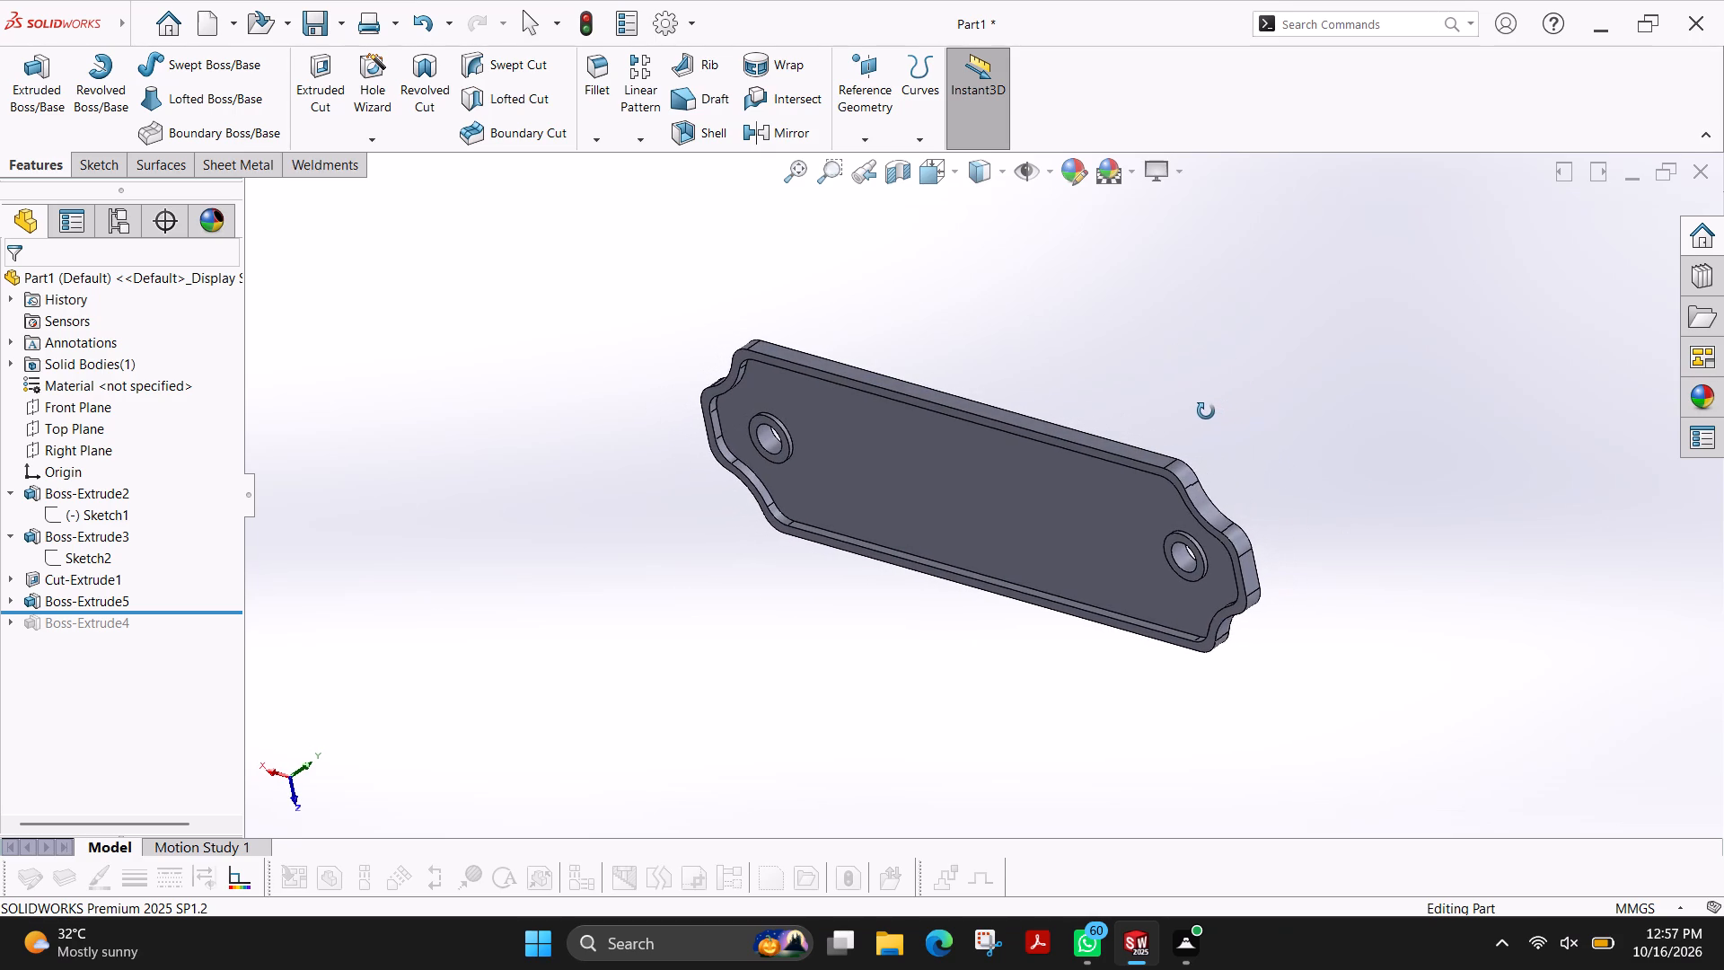
ctrl+shift+middle_drag(1206, 411, 1198, 411)
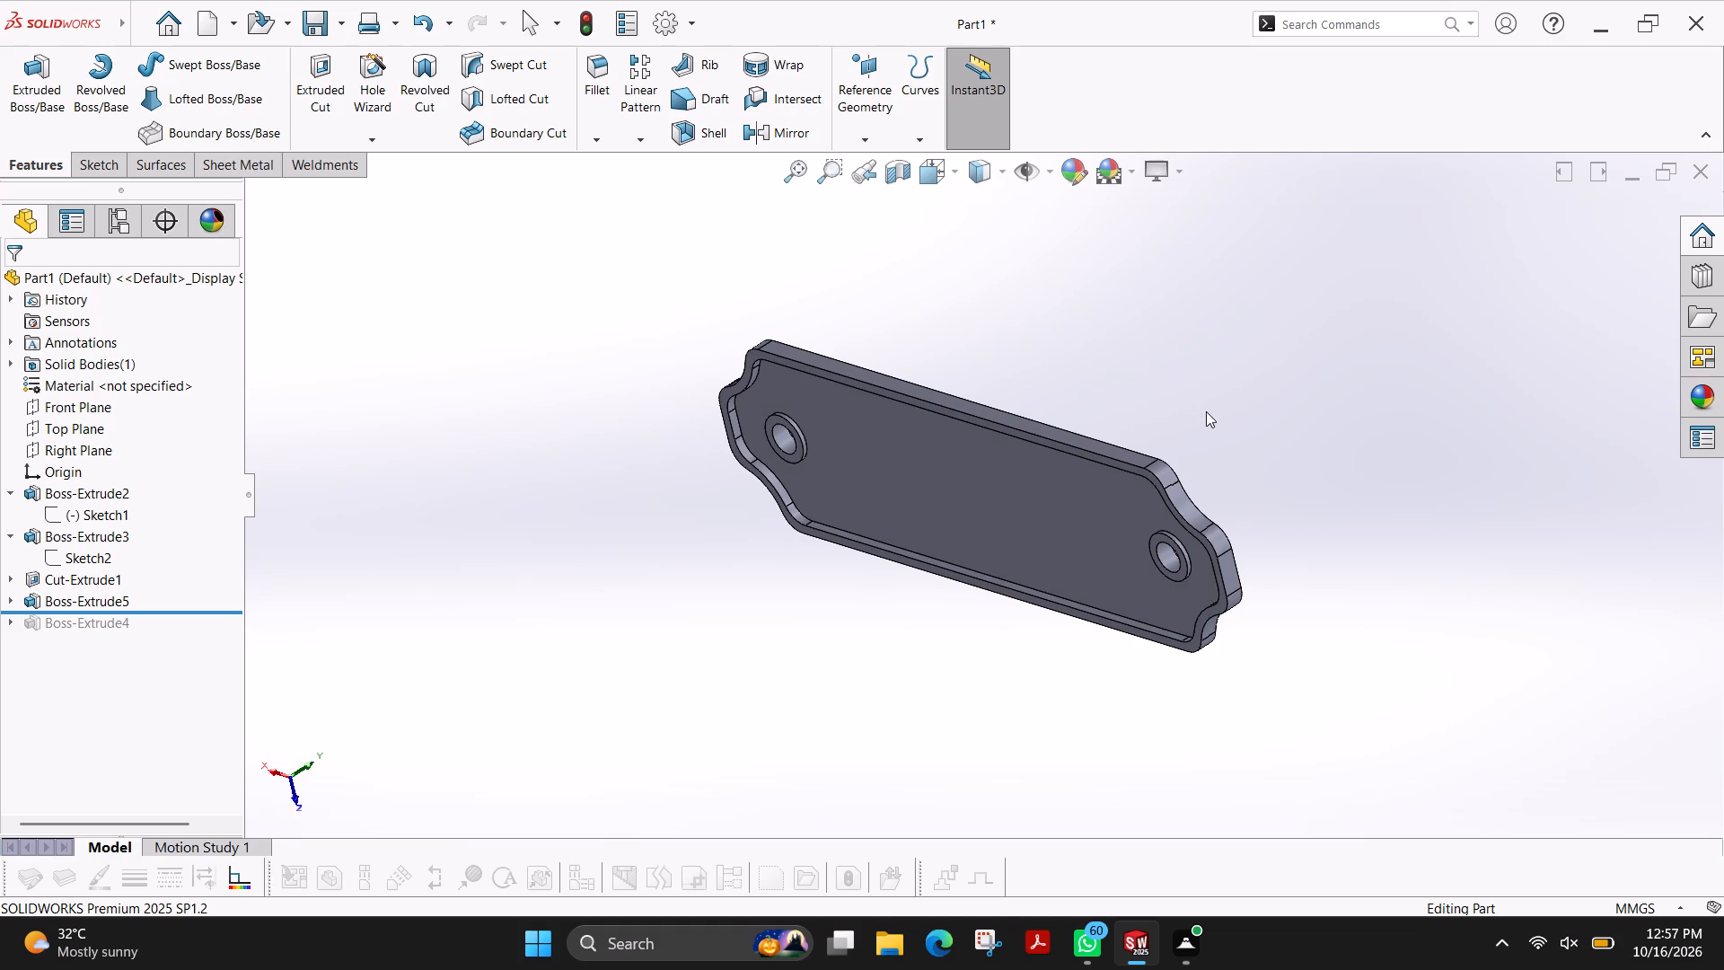
ctrl+shift+middle_drag(1160, 390, 1158, 378)
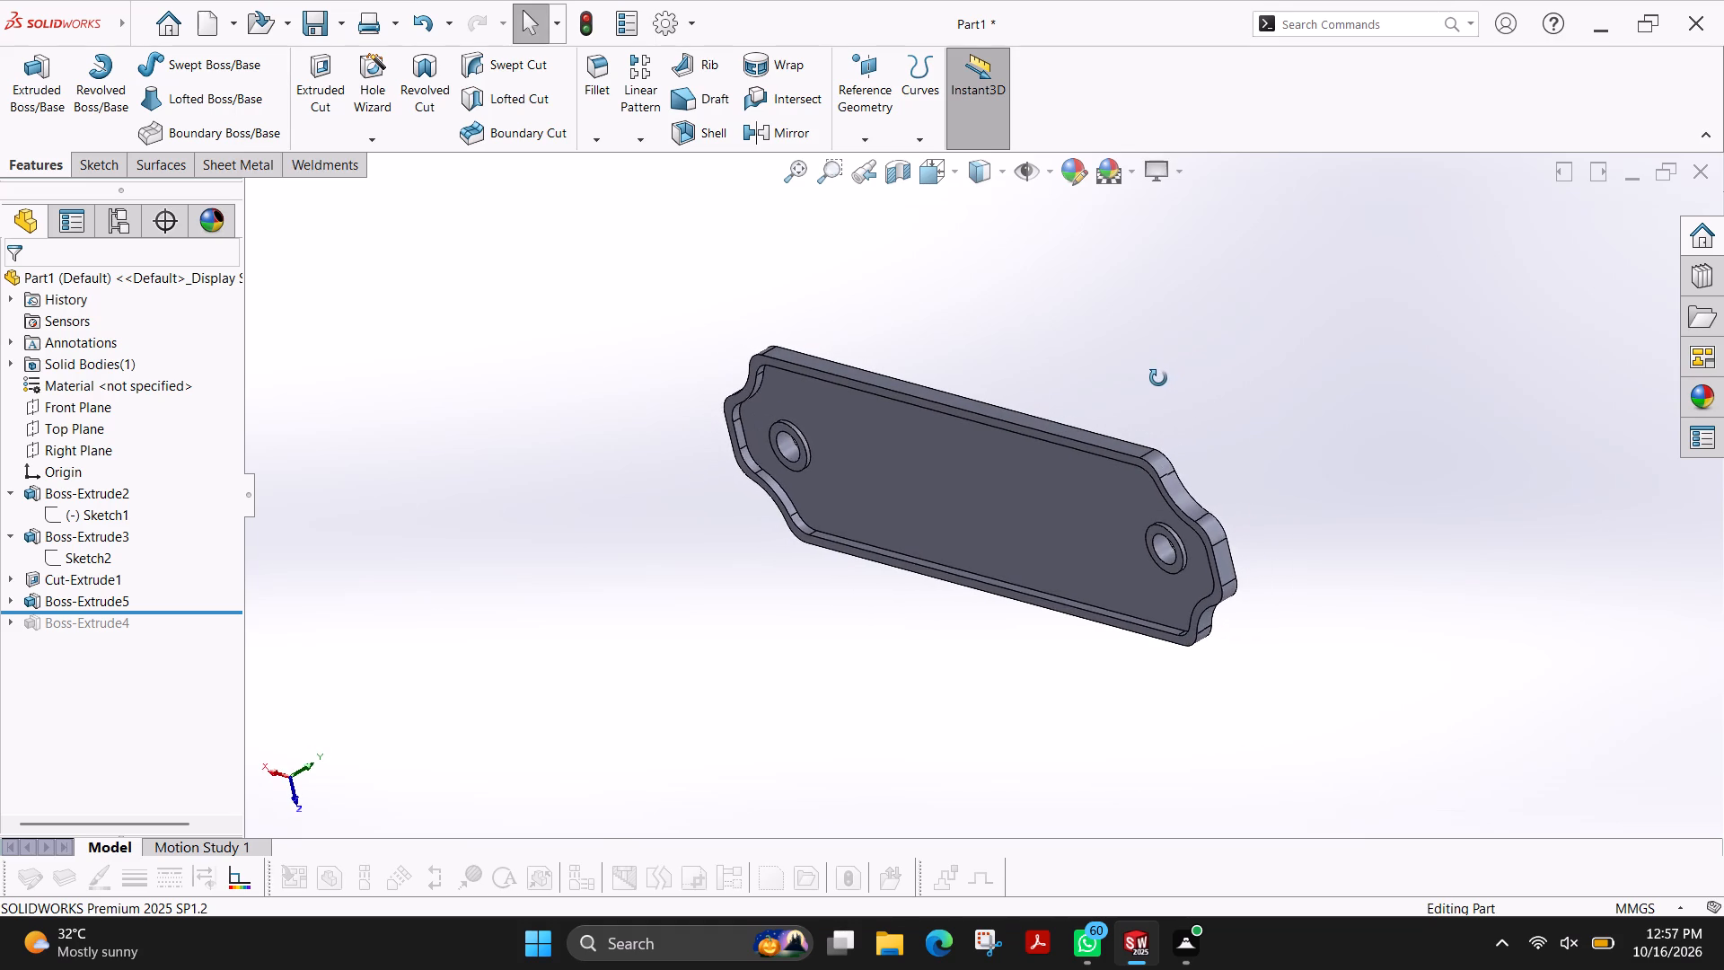
ctrl+shift+middle_drag(1158, 378, 1156, 375)
ctrl+shift+scroll(1189, 640, down, 1)
ctrl+shift+scroll(1178, 649, up, 1)
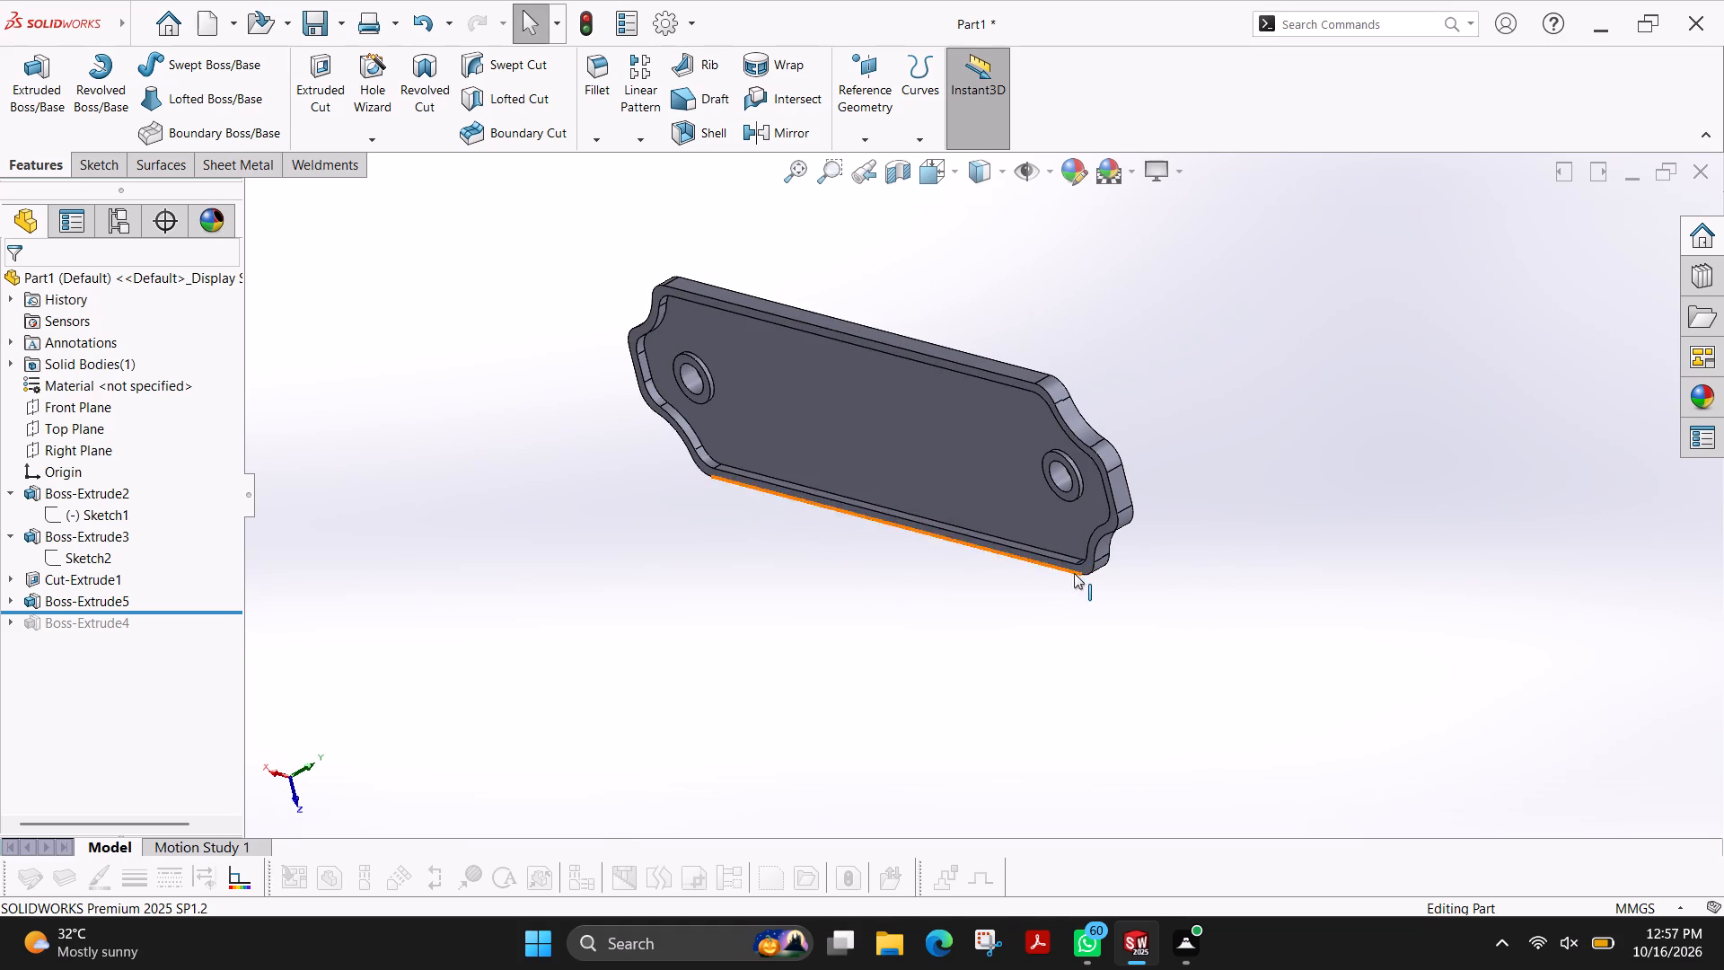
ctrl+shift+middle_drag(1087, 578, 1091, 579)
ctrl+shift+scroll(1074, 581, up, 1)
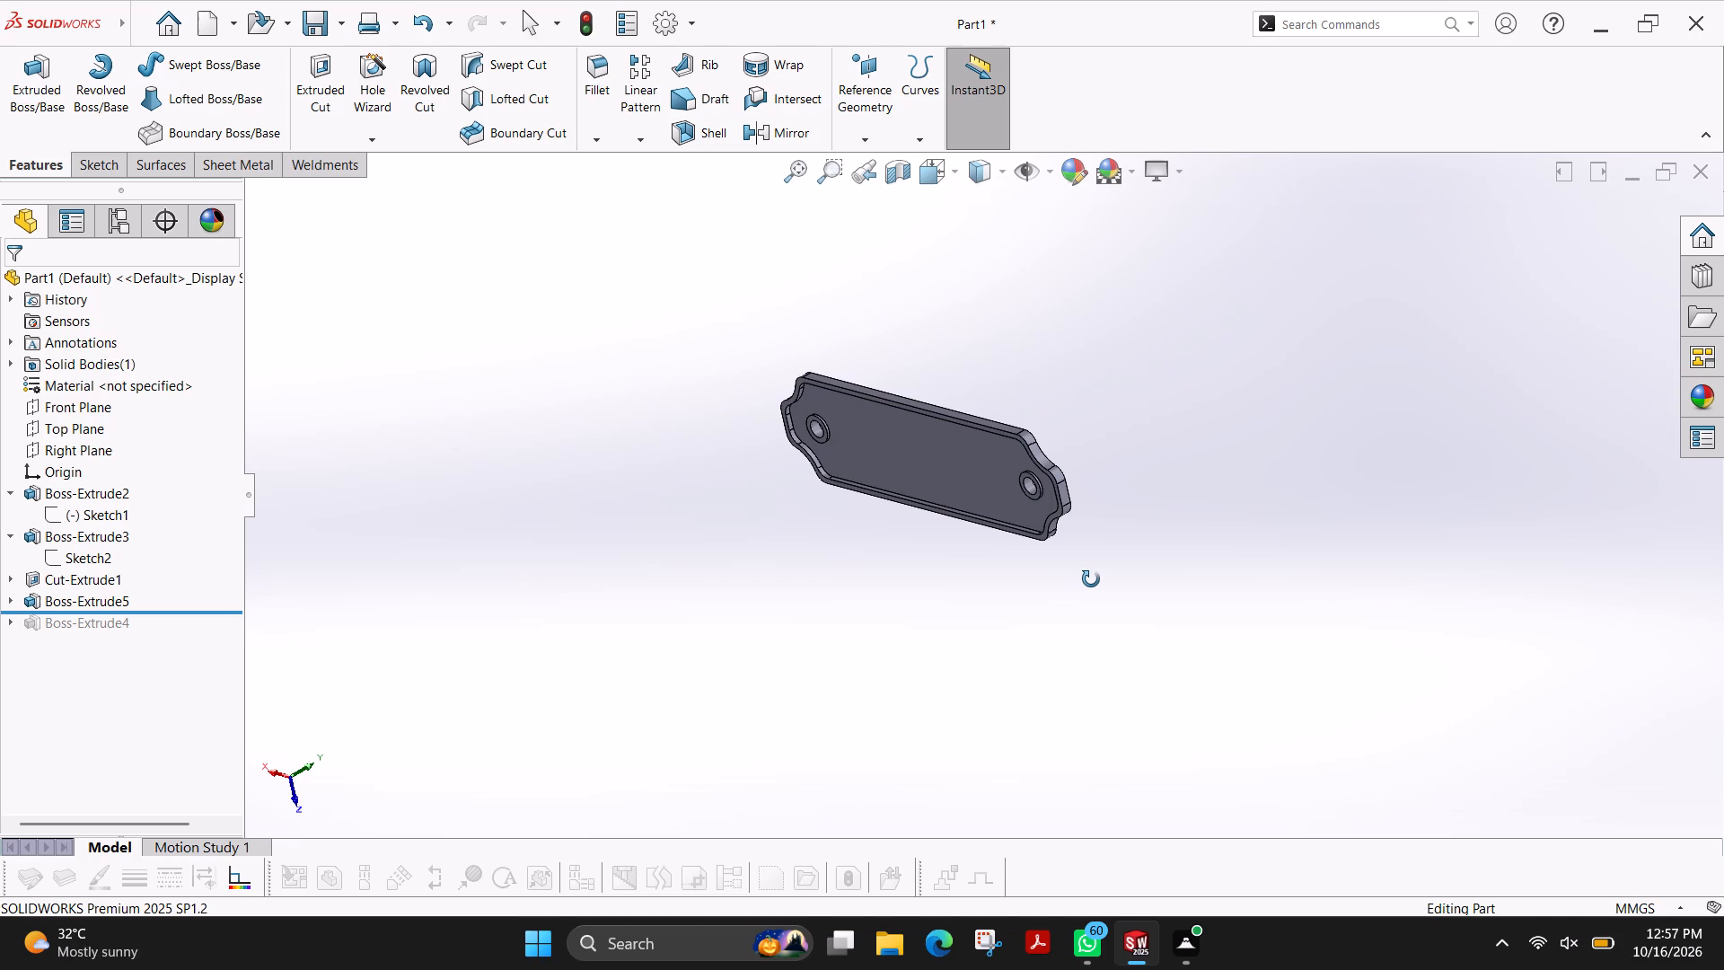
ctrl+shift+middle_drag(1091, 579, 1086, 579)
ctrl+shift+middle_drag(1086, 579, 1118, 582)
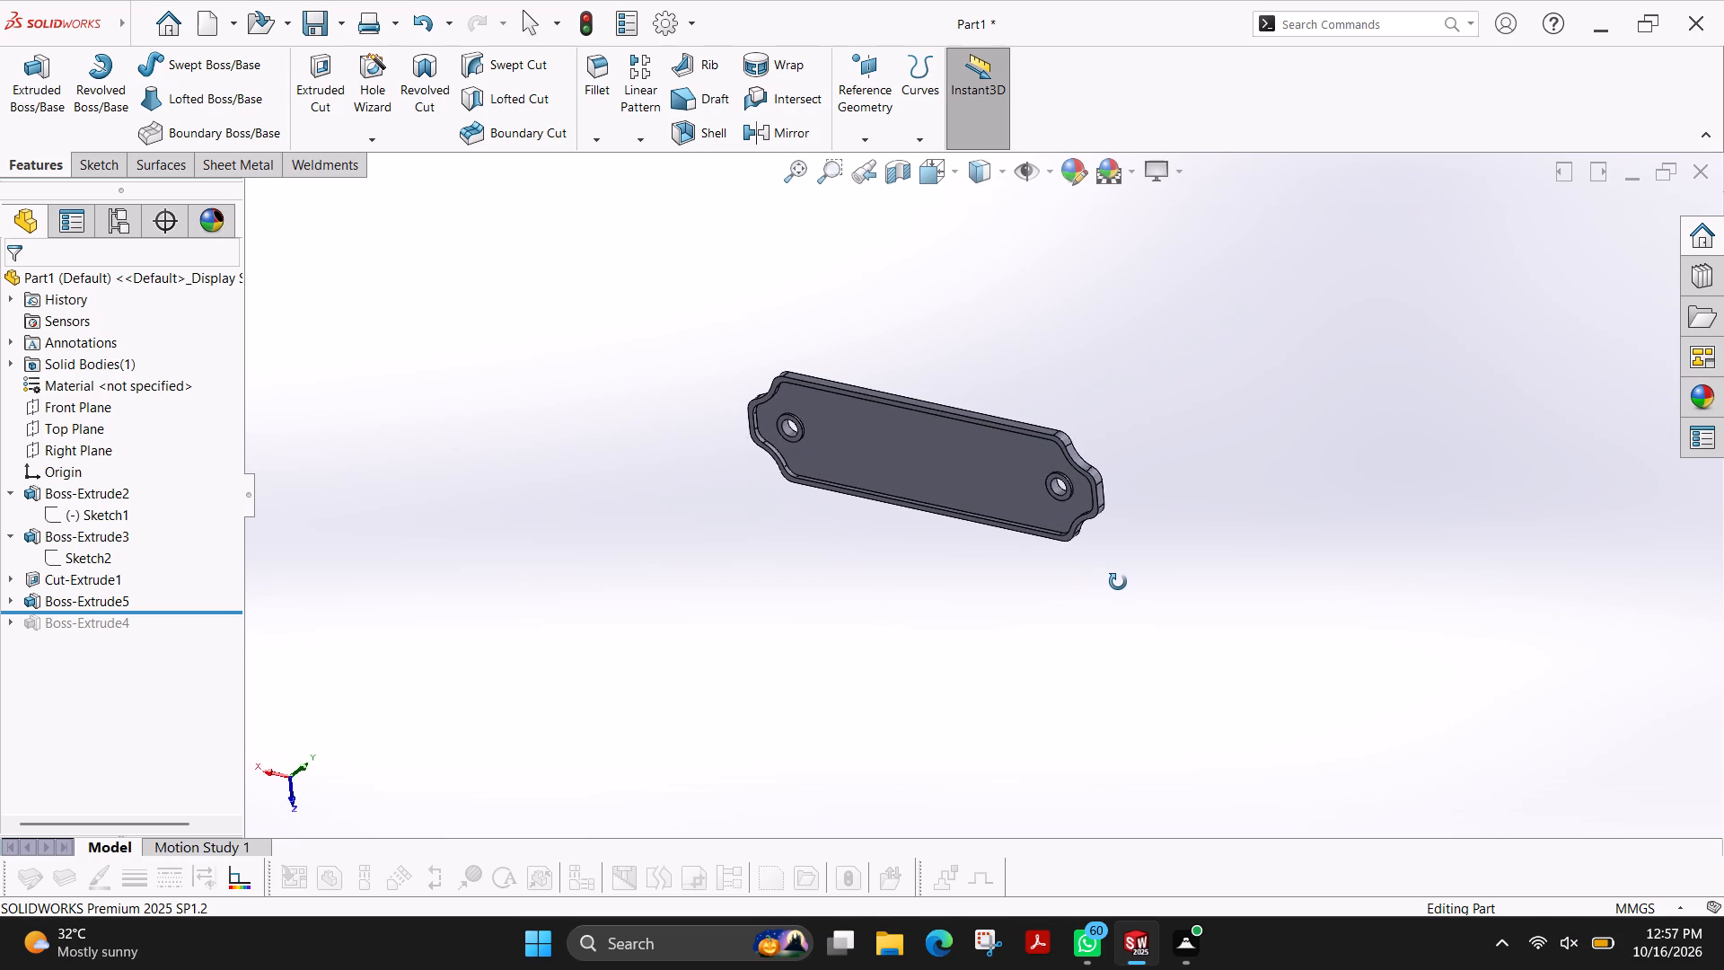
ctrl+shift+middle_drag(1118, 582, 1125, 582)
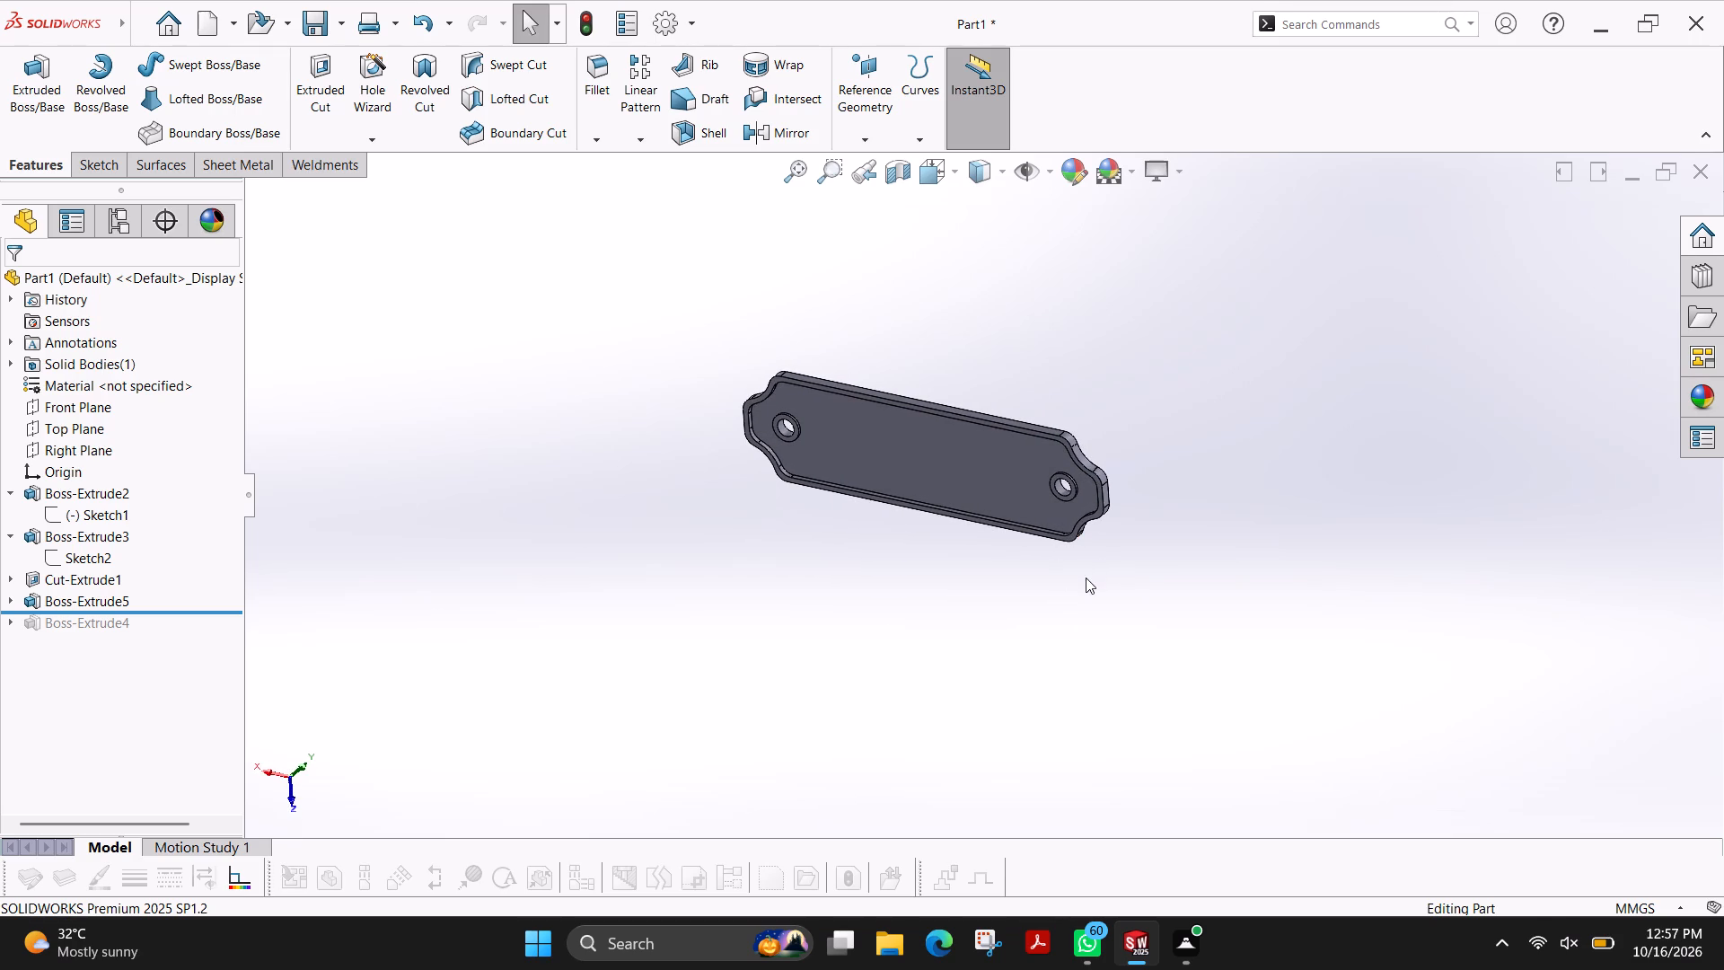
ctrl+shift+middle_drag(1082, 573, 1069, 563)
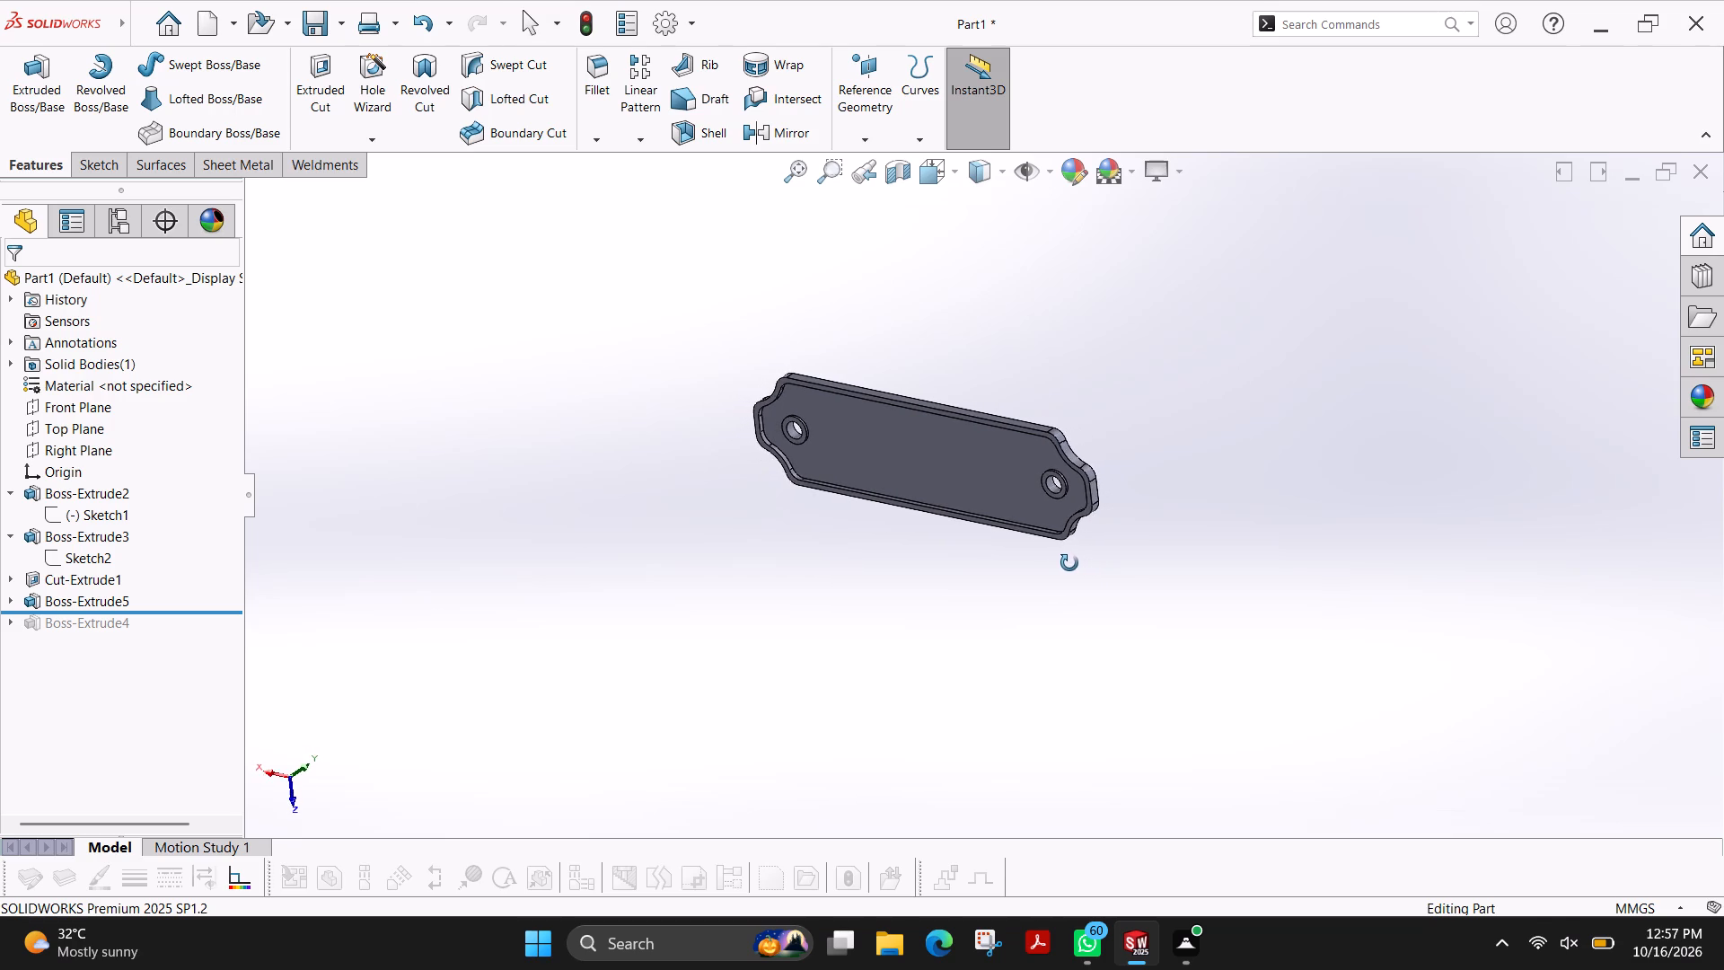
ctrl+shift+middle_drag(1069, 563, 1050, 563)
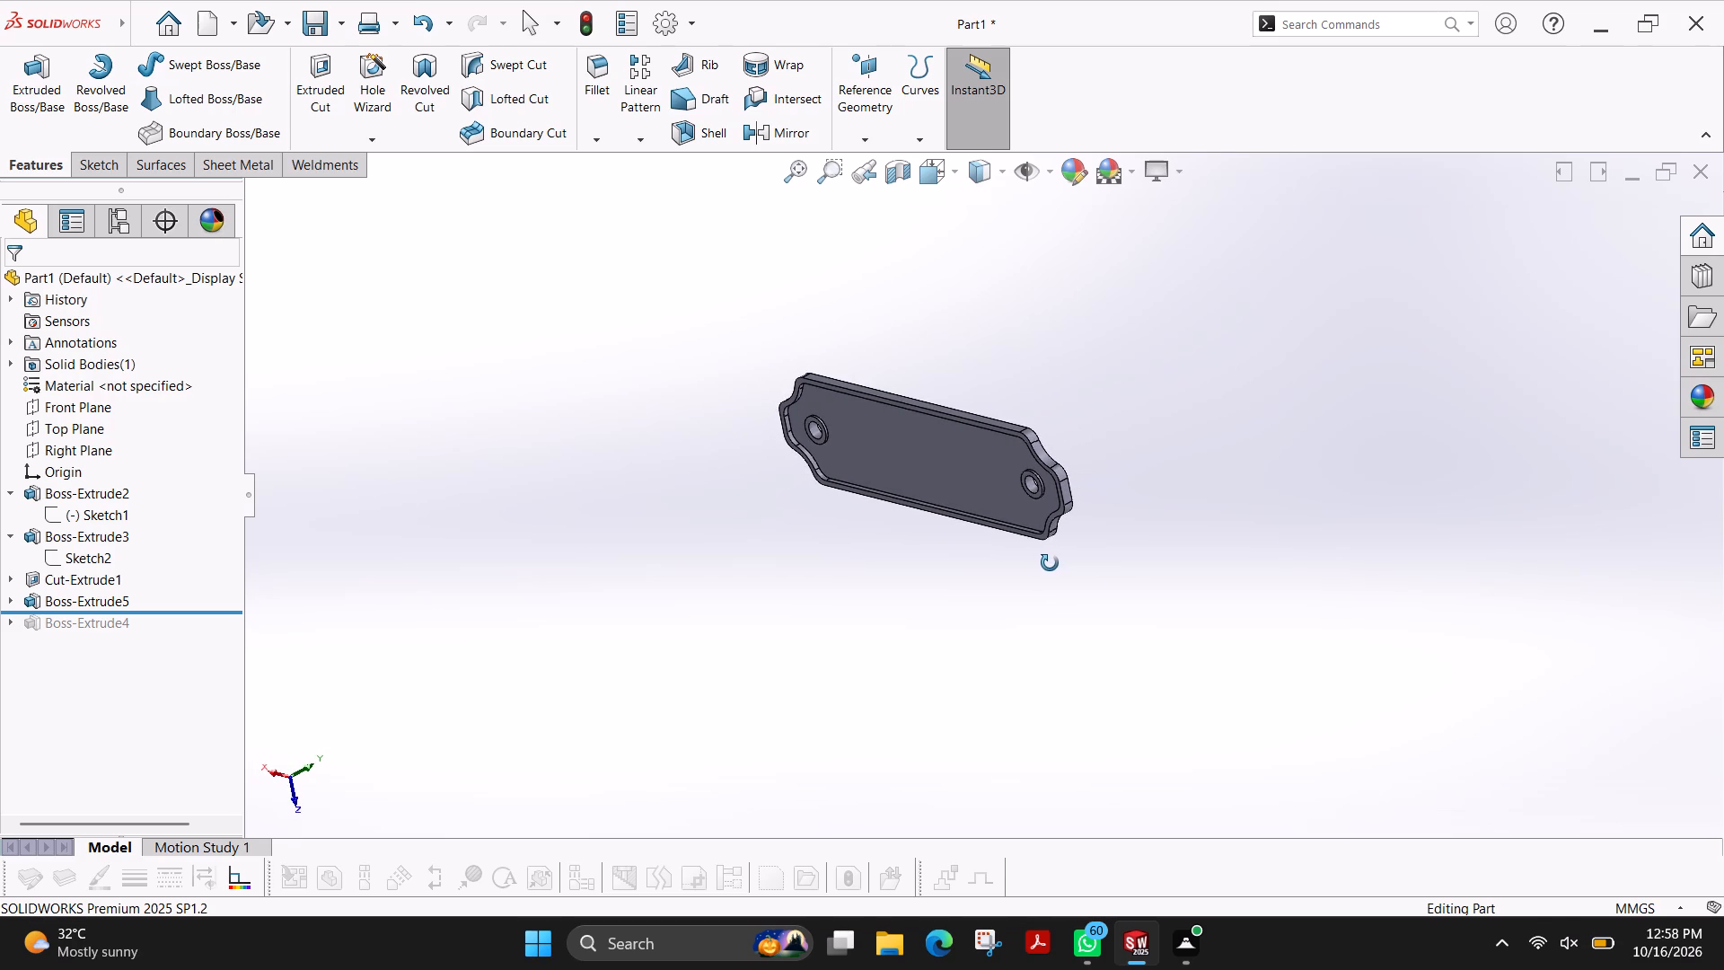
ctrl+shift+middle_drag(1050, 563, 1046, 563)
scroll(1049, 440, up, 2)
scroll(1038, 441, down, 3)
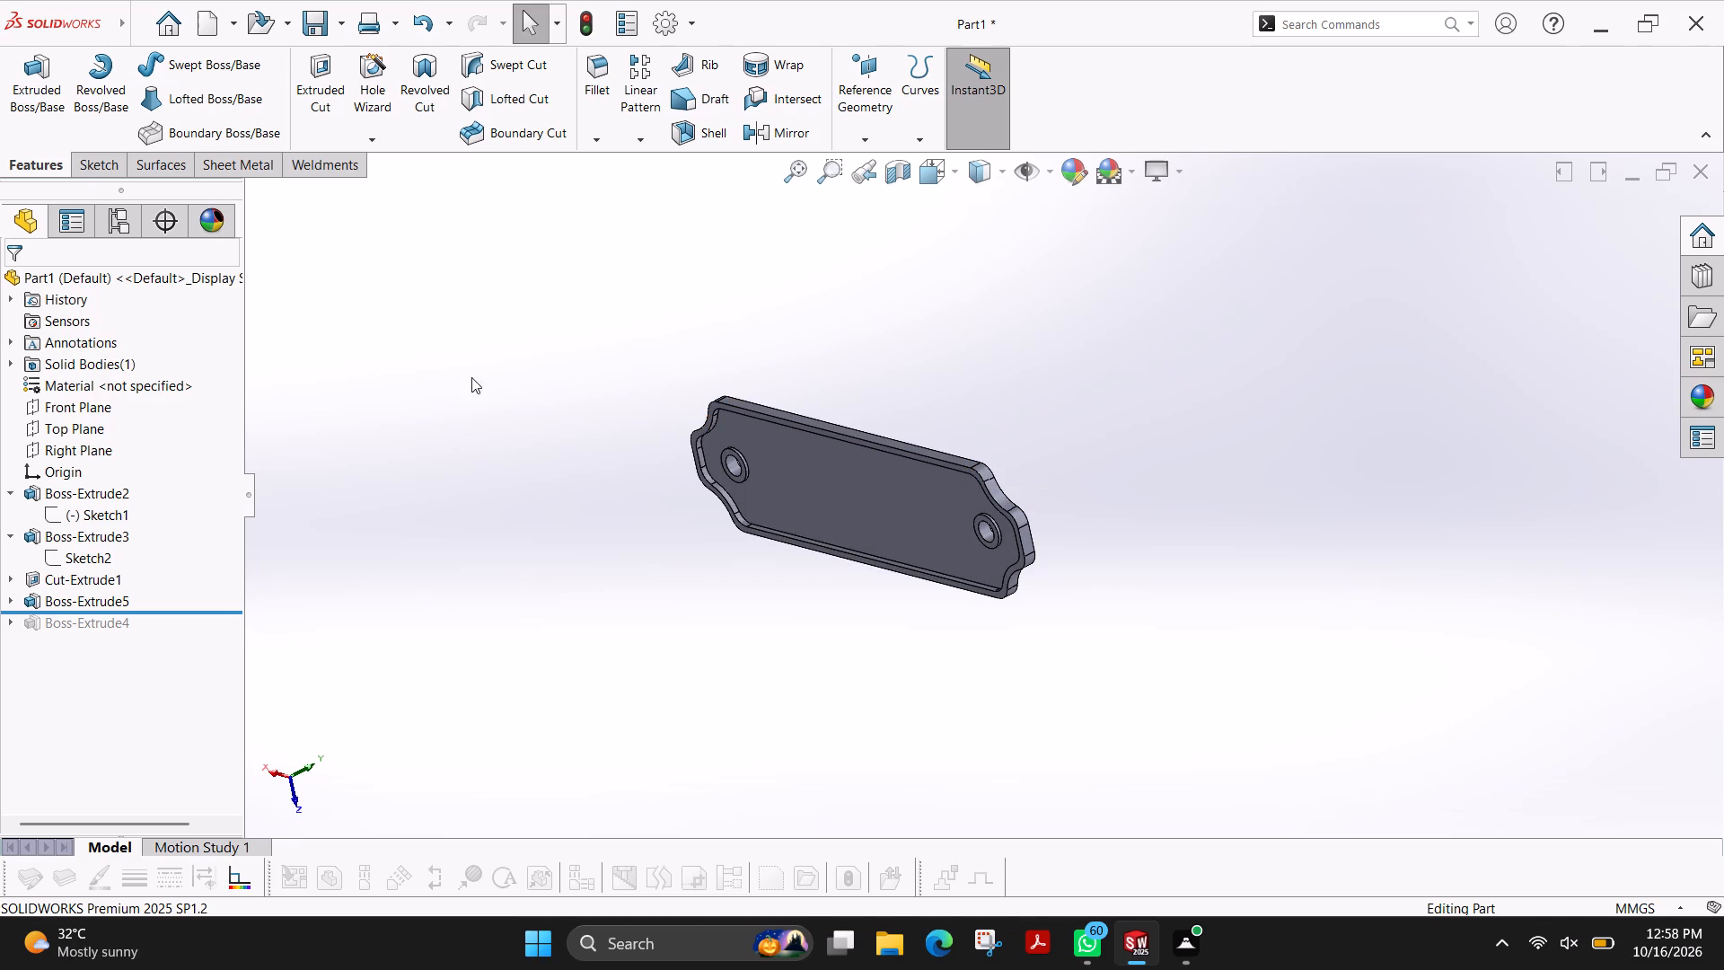
Save the part as fujiPart40 in the solidworks folder.
key(ctrl+s)
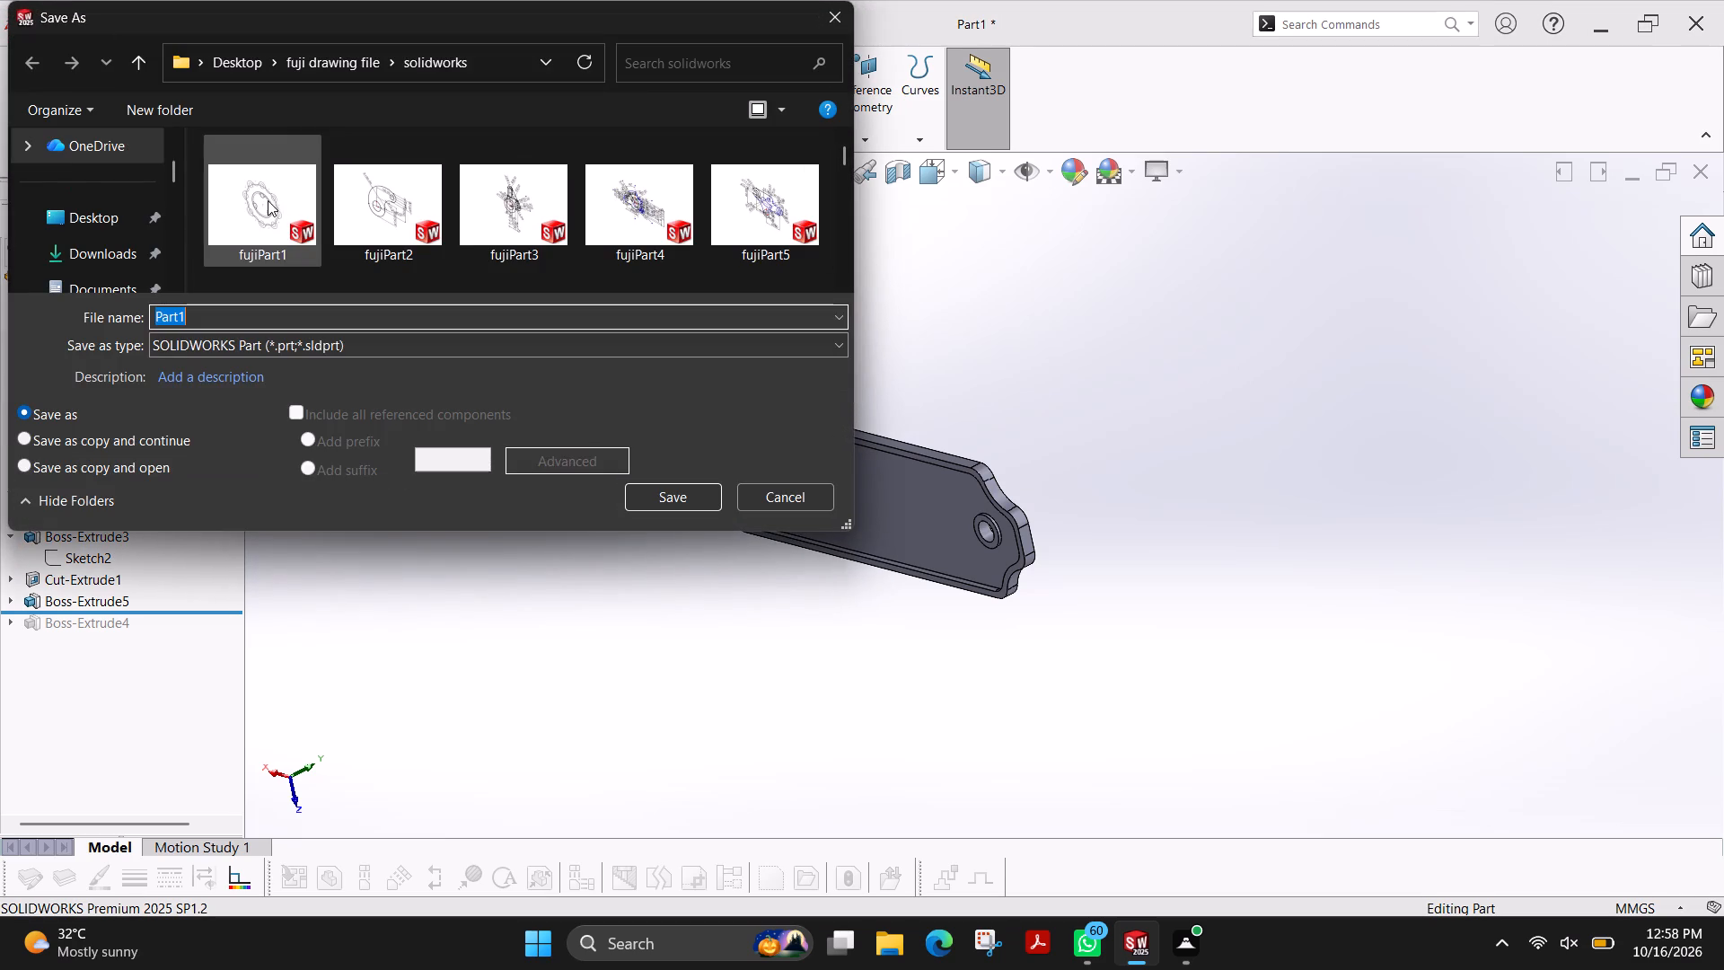
scroll(518, 194, down, 17)
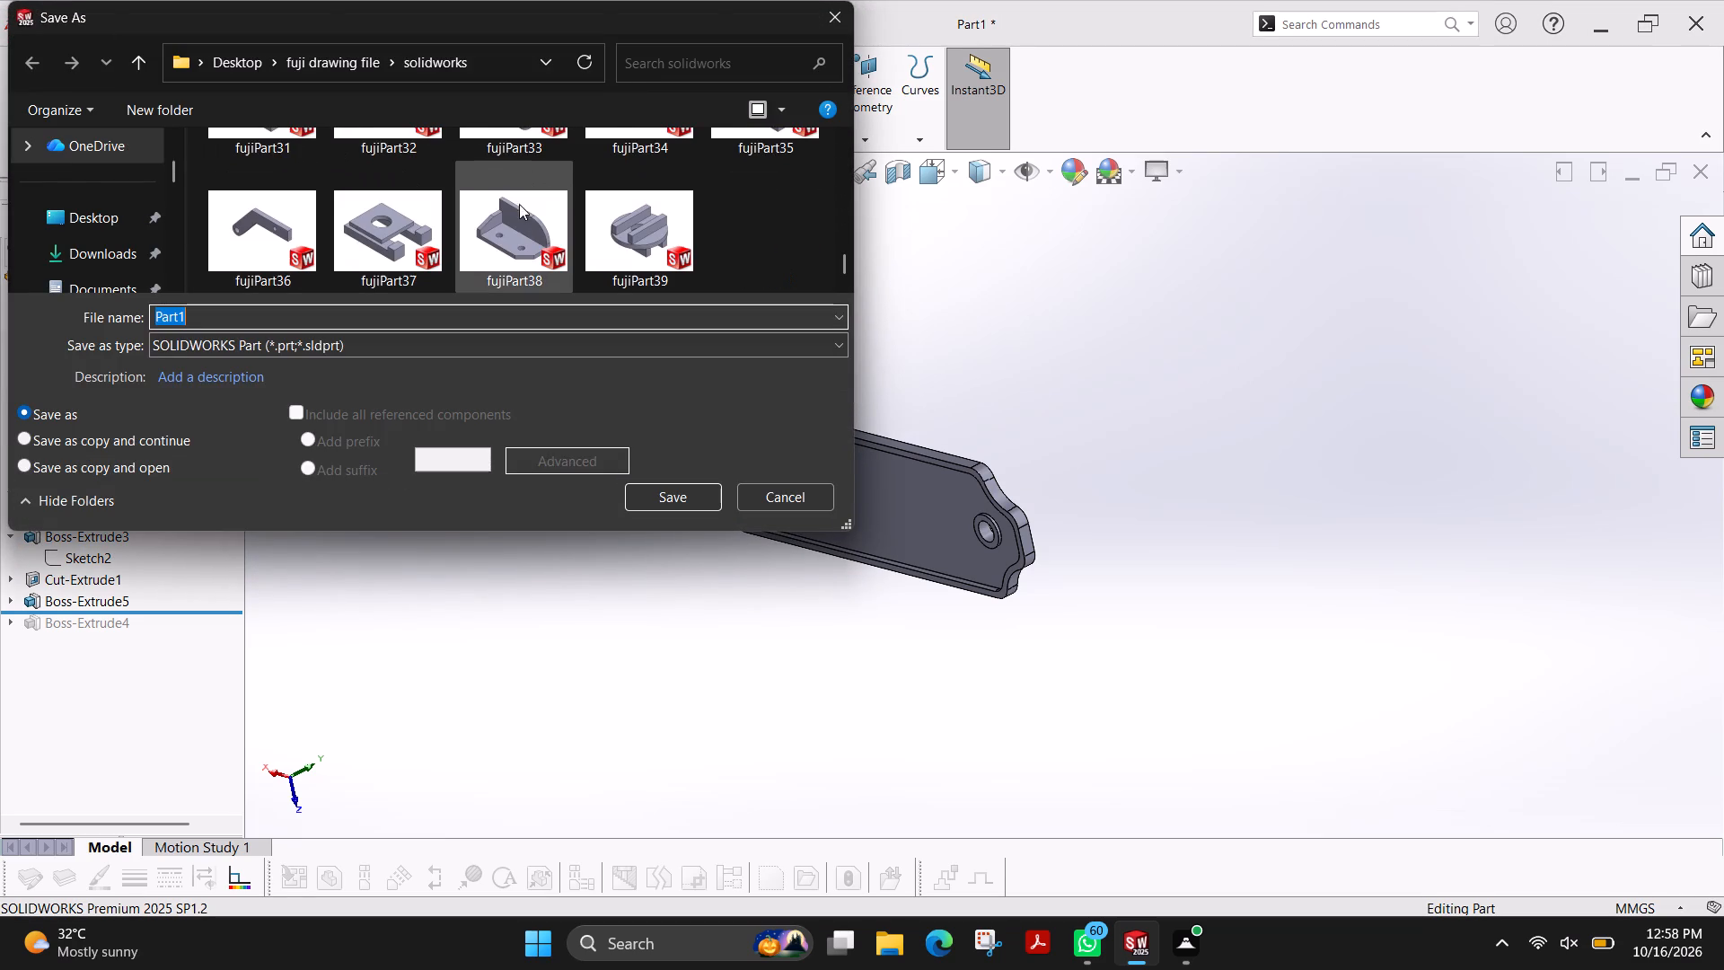
scroll(519, 204, down, 7)
click(265, 321)
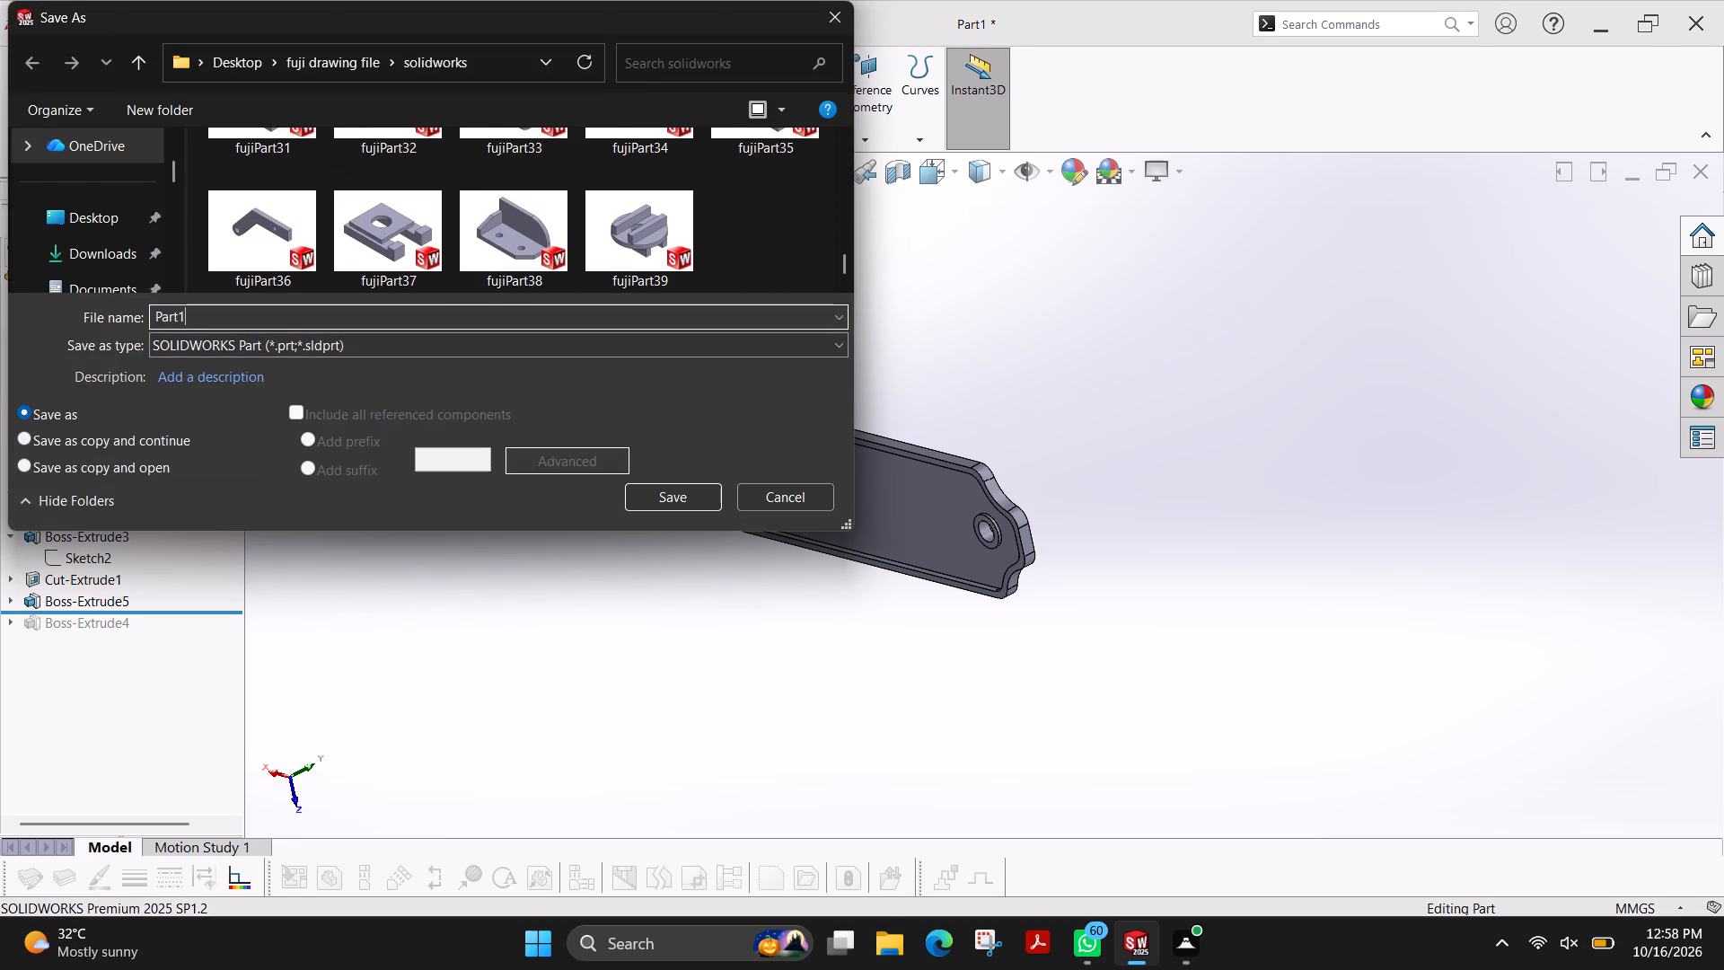
key(Right)
key(BackSpace)
text(40)
key(Left)
key(Left)
key(Left)
key(Left)
key(Left)
key(Left)
key(Left)
key(Left)
key(Left)
key(Left)
key(Left)
key(Left)
key(Left)
key(Left)
key(Left)
key(Left)
text(fuji)
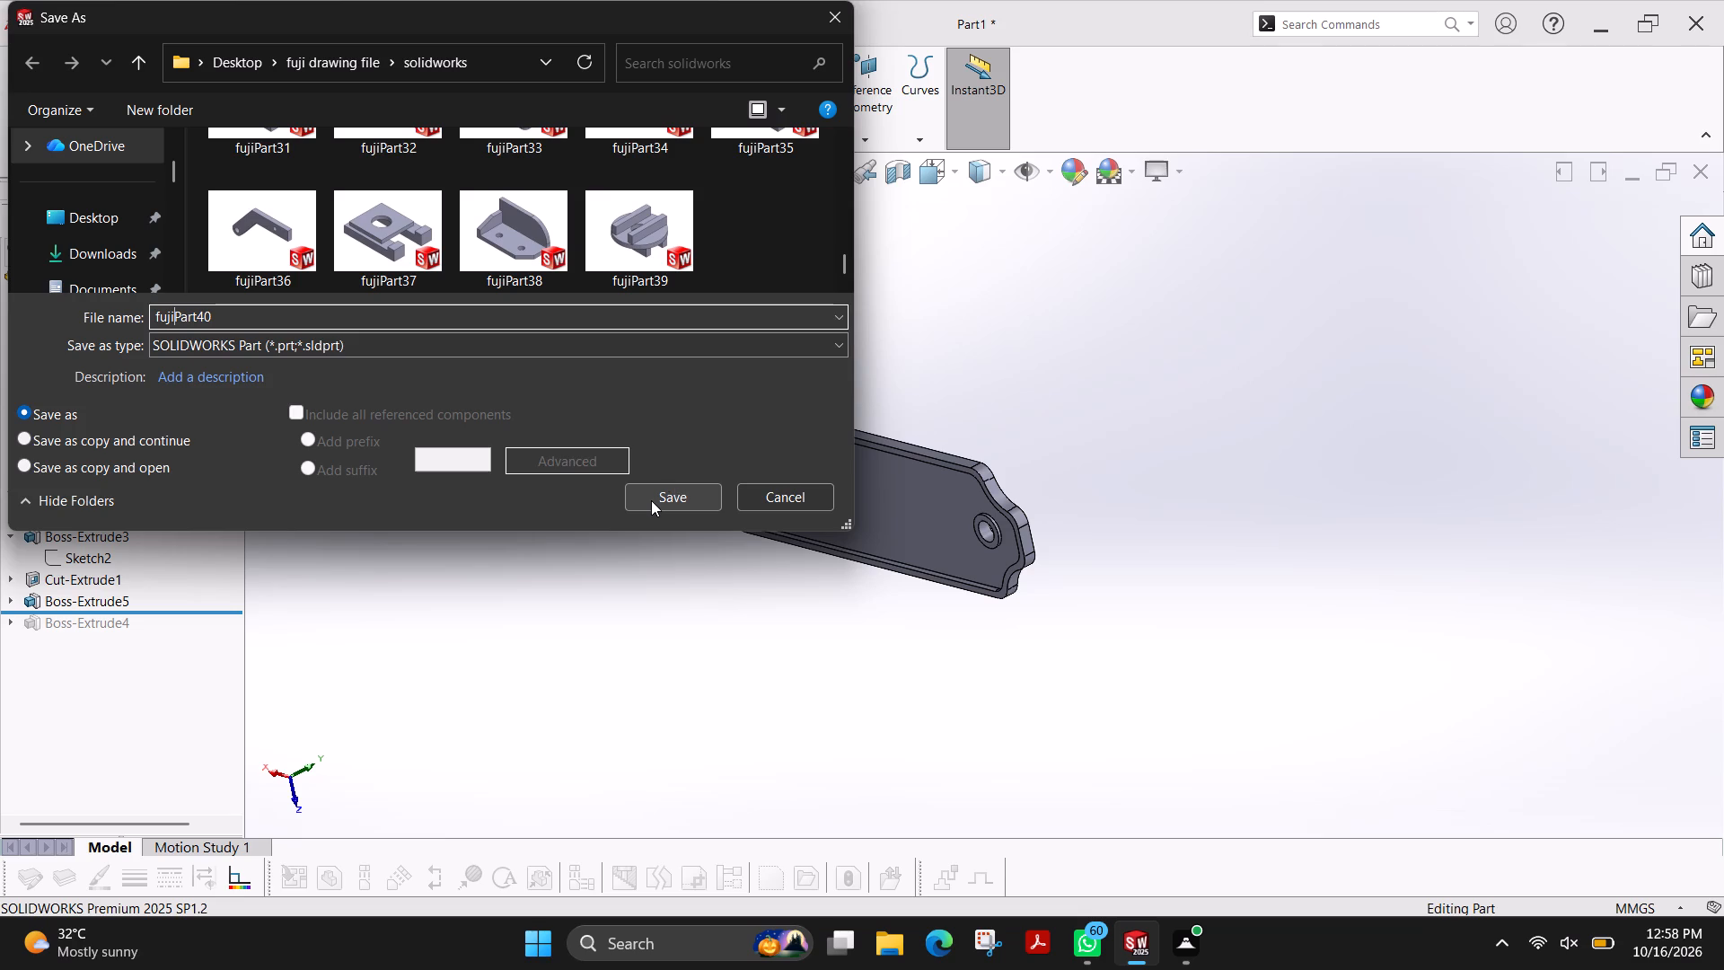
click(651, 500)
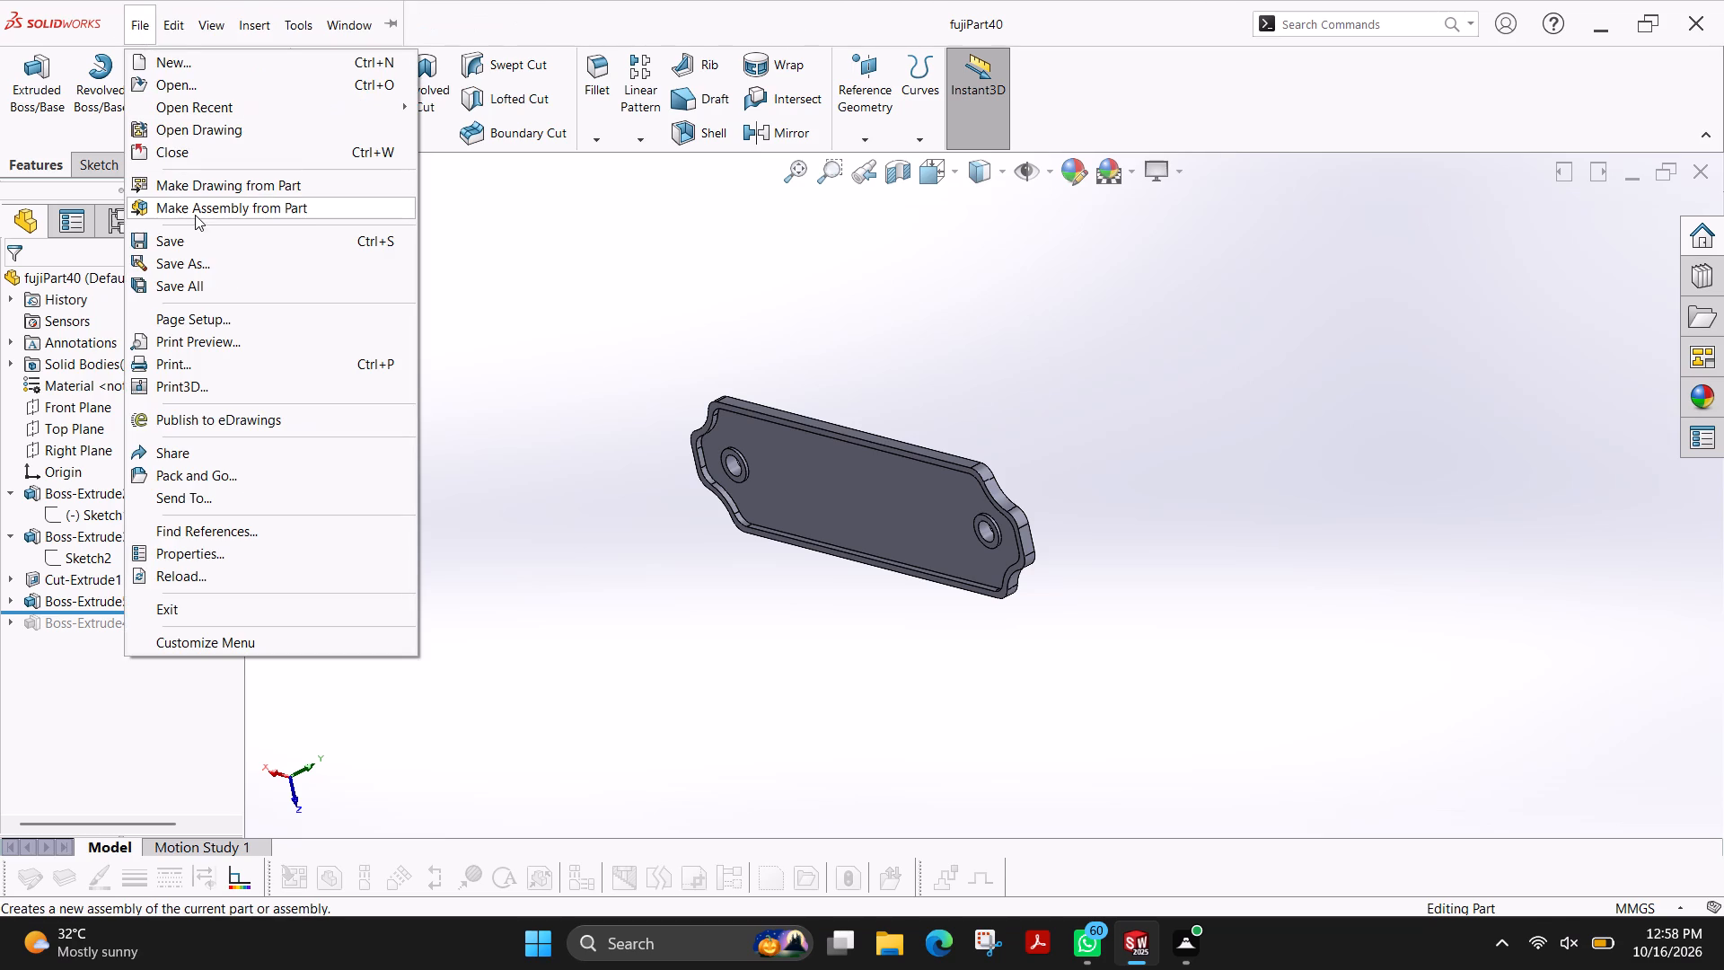
Create a drawing from the part on an A4 (ISO) sheet with the sheet format displayed.
click(266, 190)
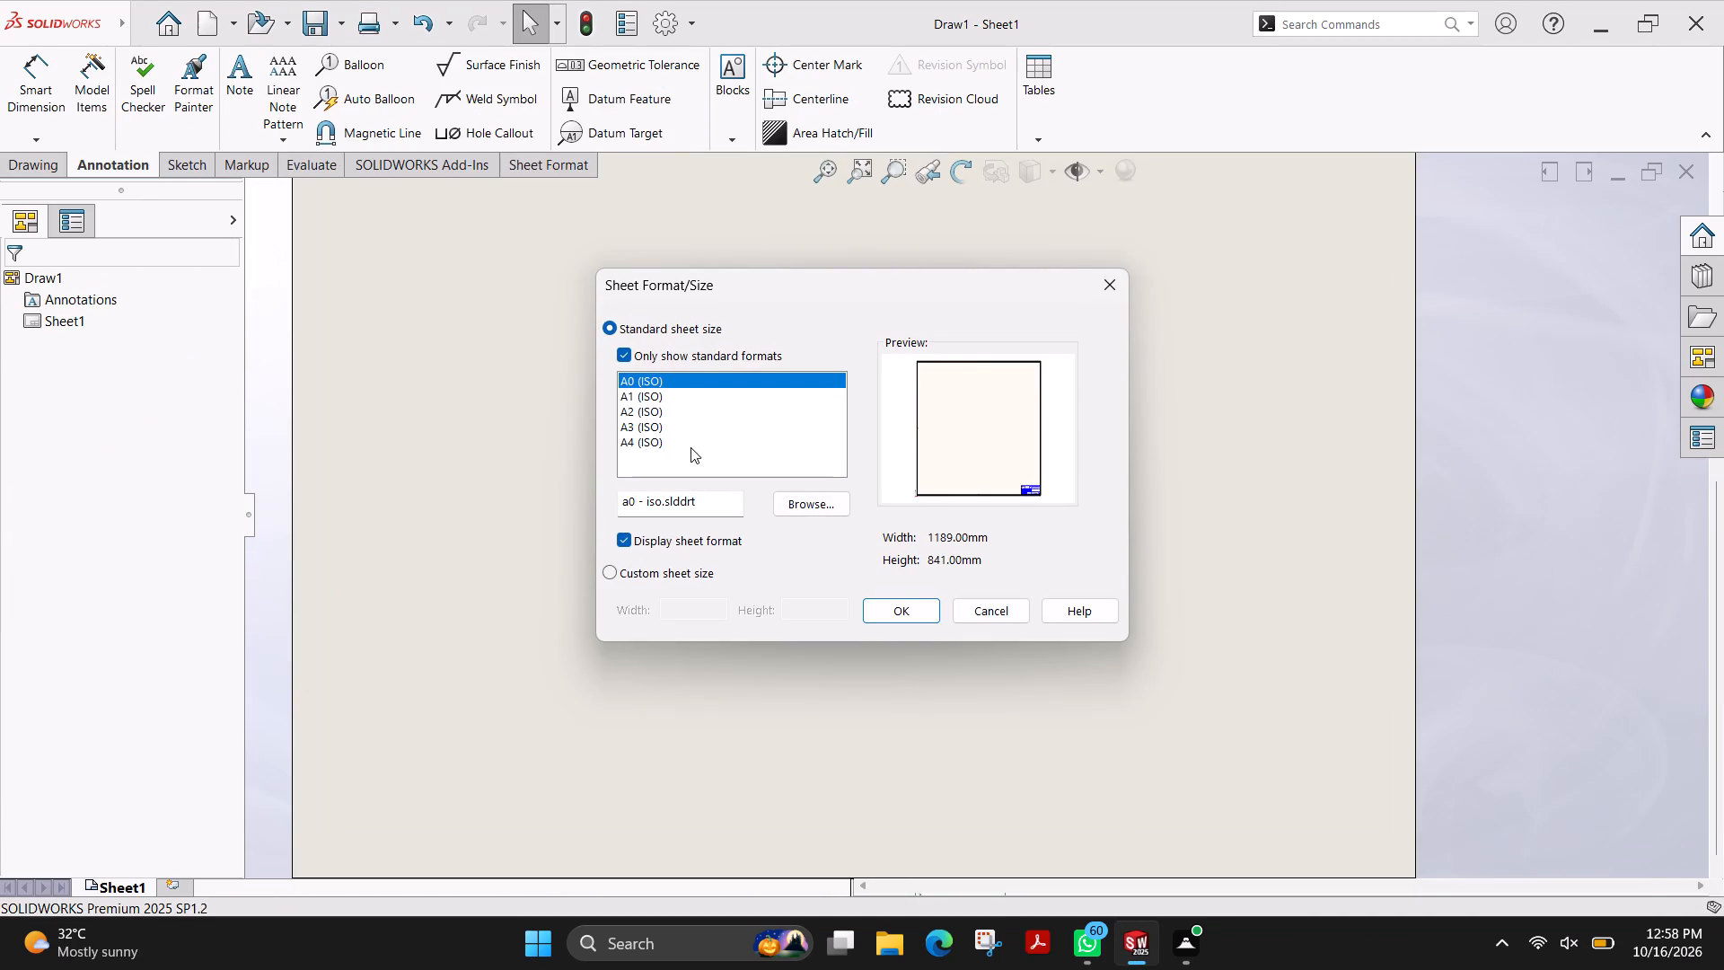
click(690, 447)
click(900, 615)
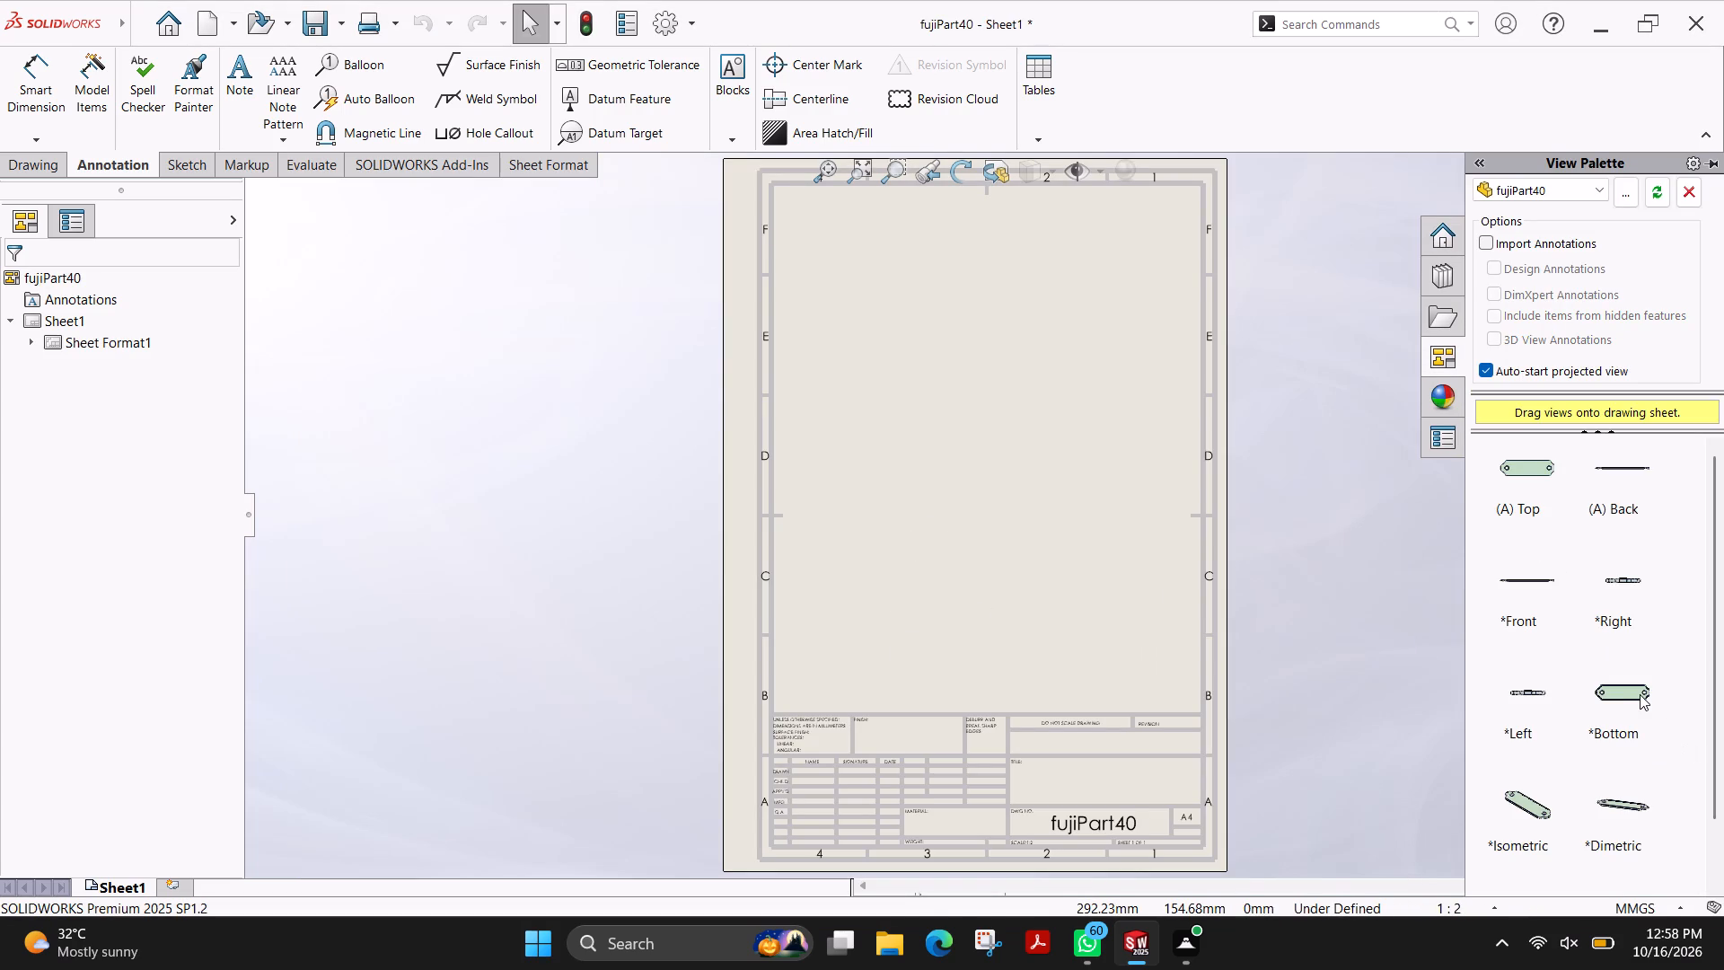
Place the part's Bottom view as the main view on the sheet, left of centre in zone C.
drag(1636, 692, 905, 625)
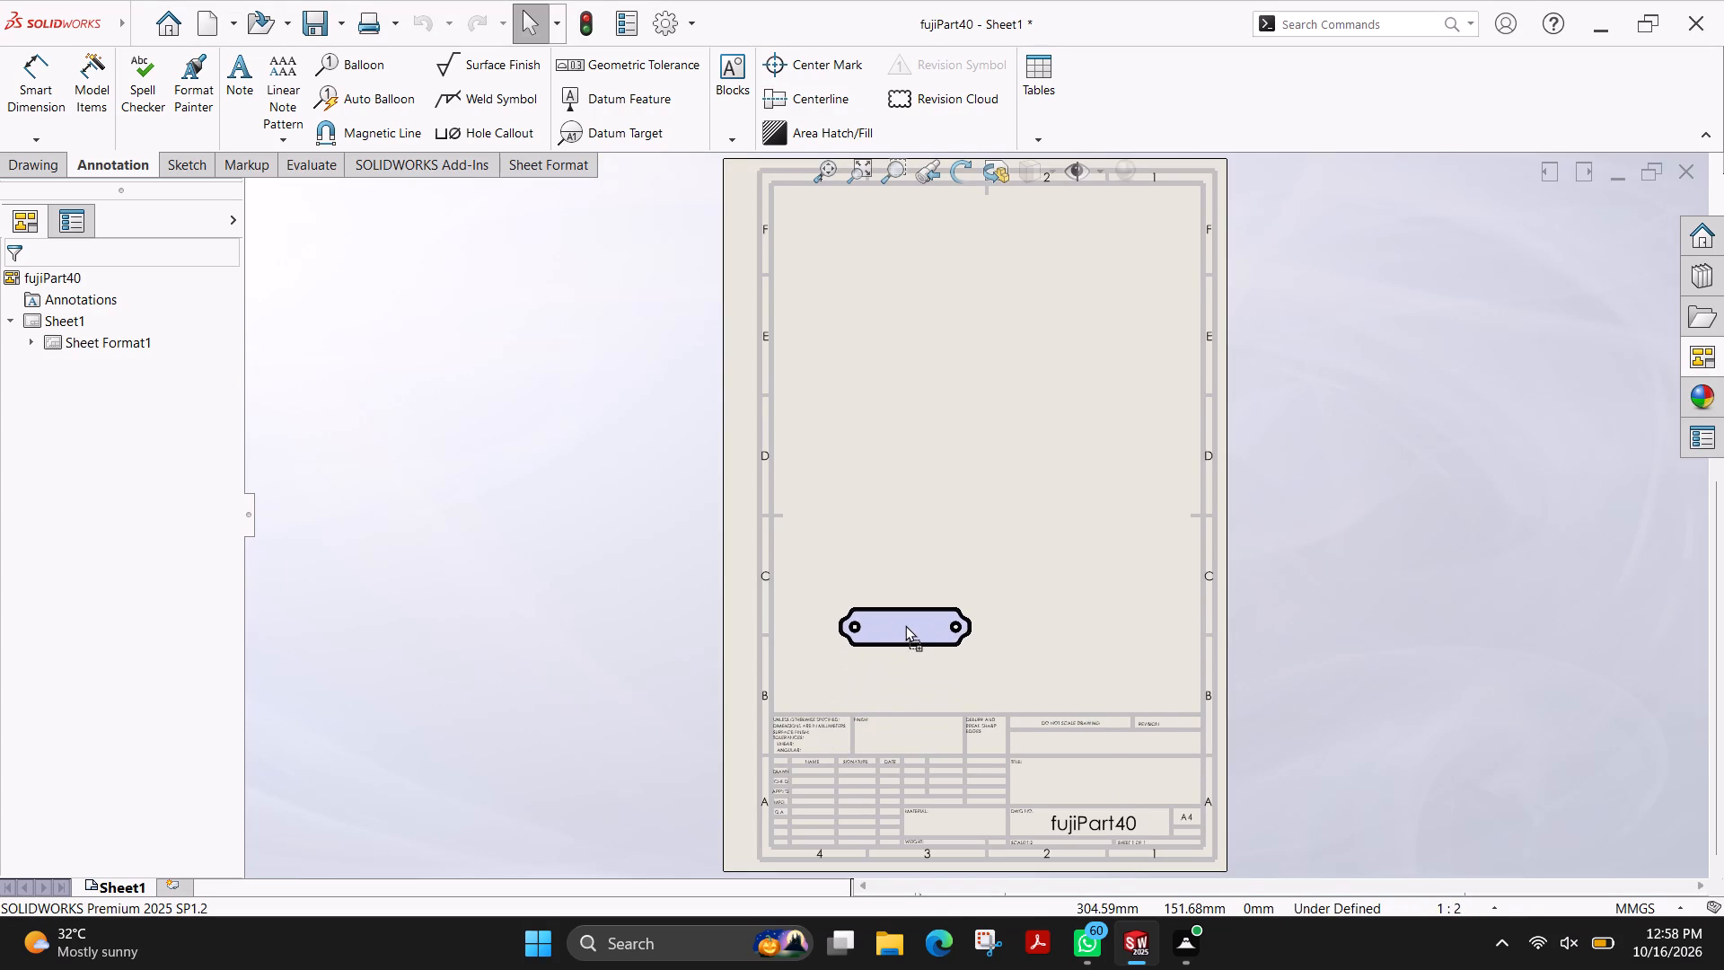
drag(905, 625, 921, 560)
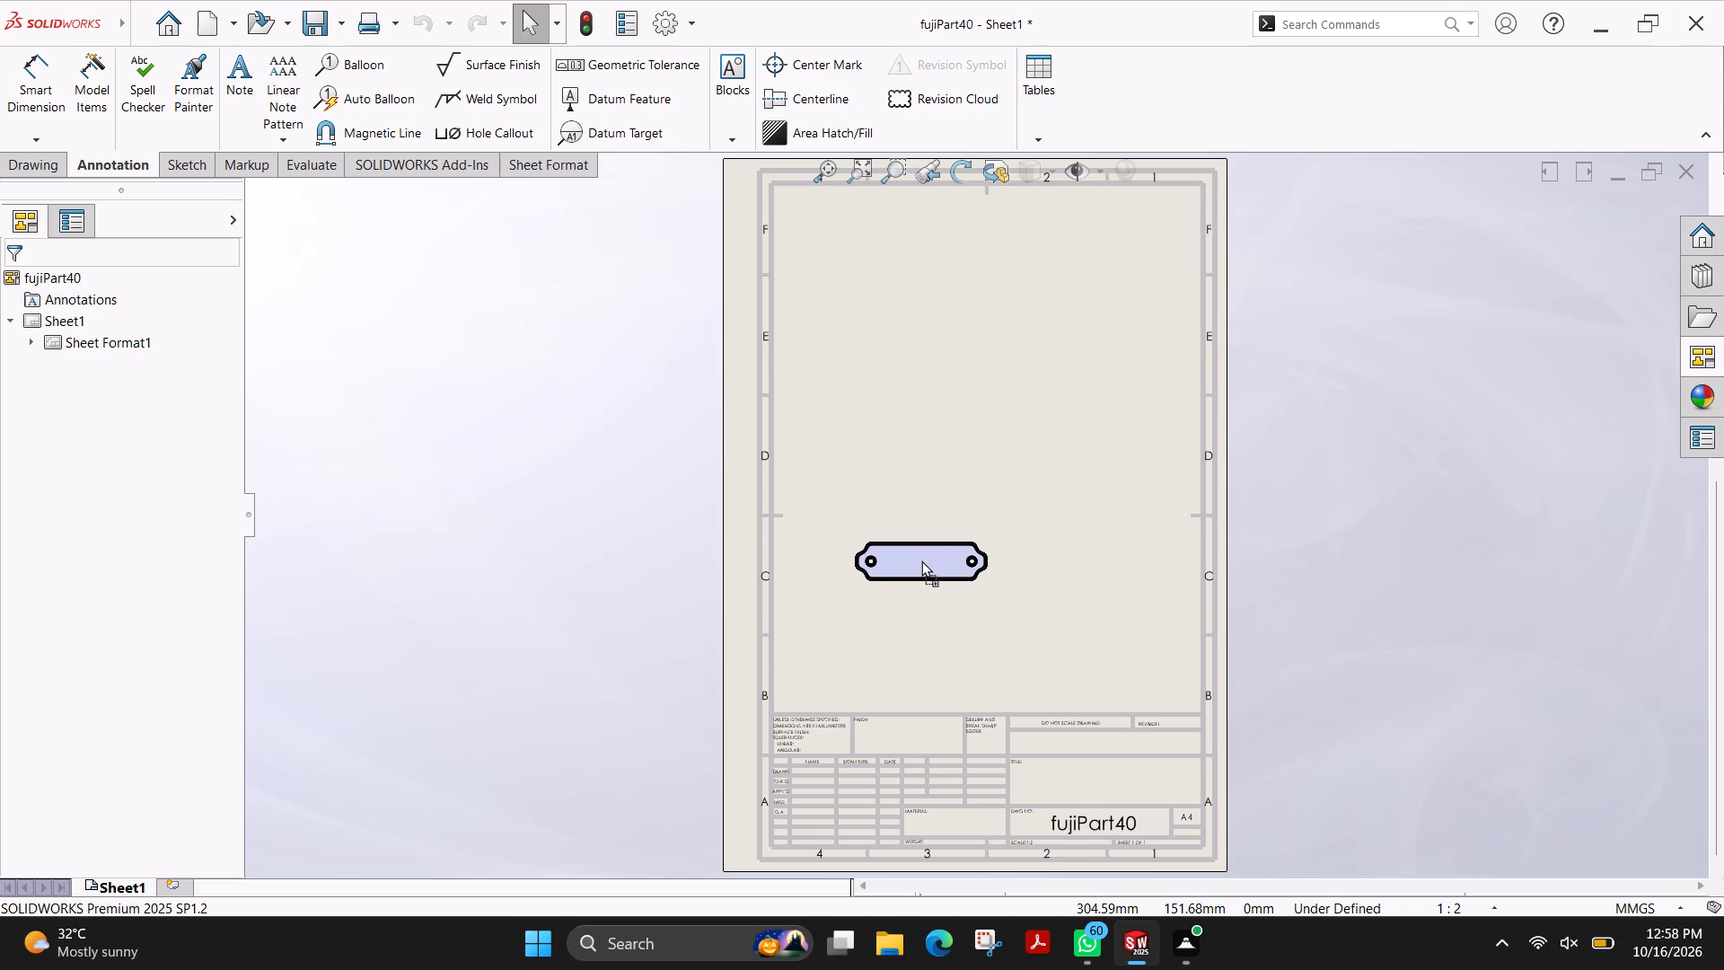
drag(921, 560, 920, 548)
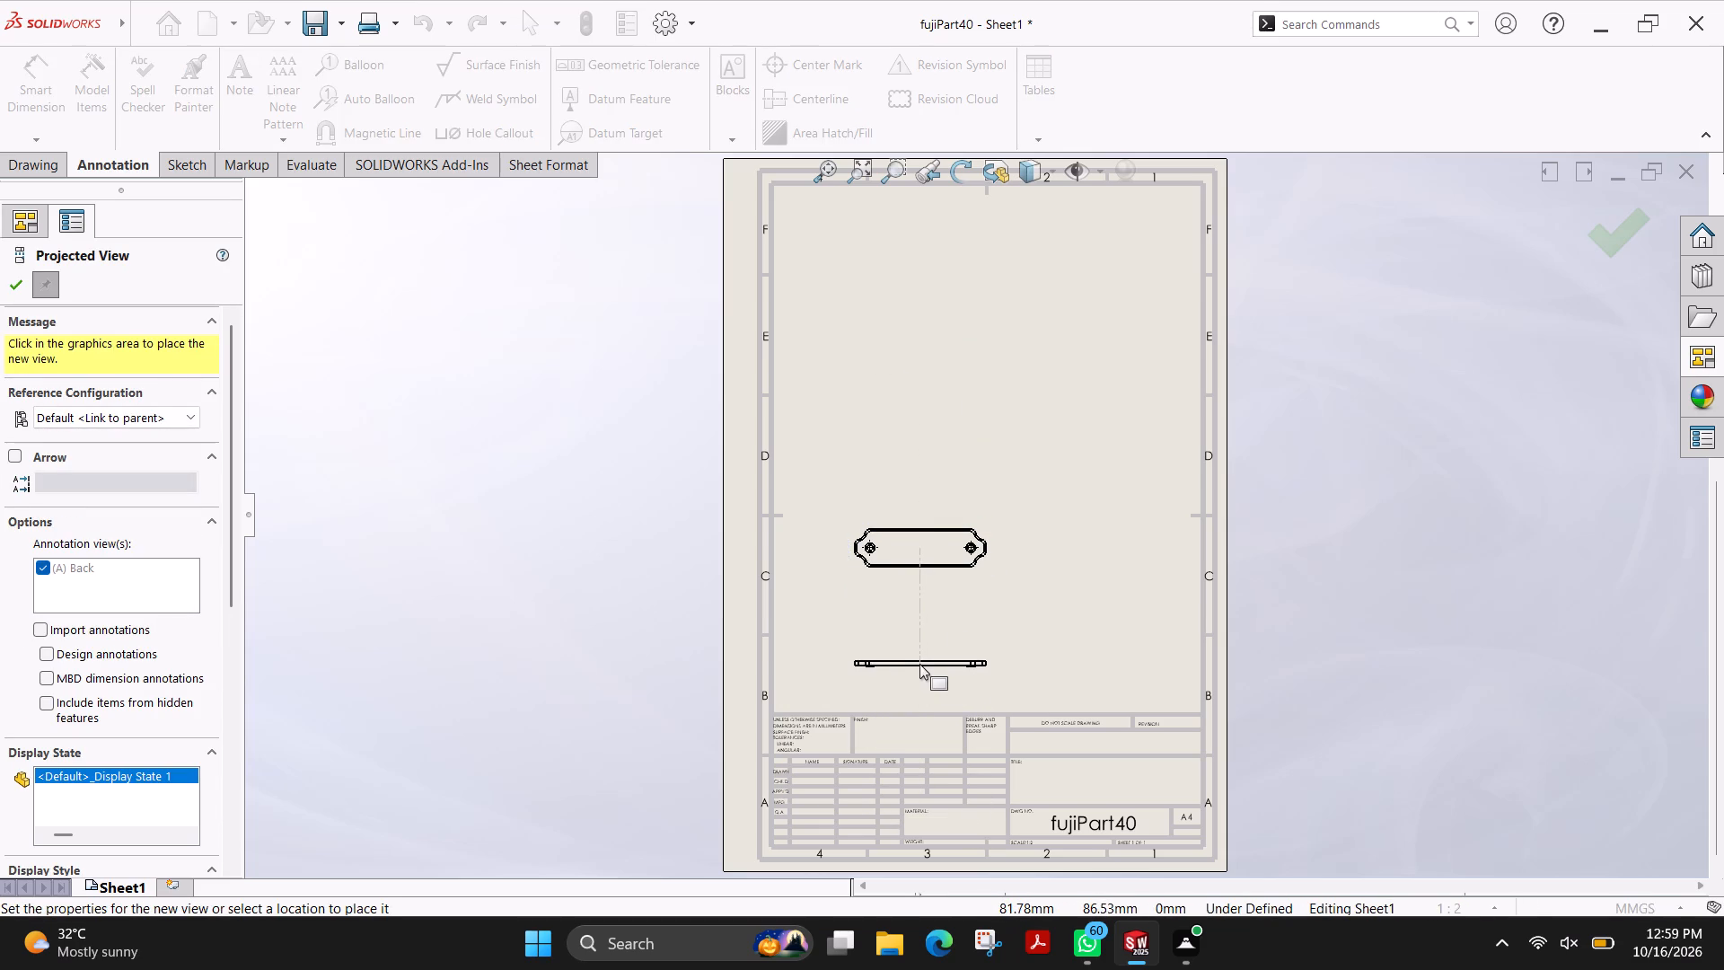
Place a projected end view of the plate to the right of the main view, near the sheet border.
scroll(919, 663, down, 4)
scroll(857, 617, down, 9)
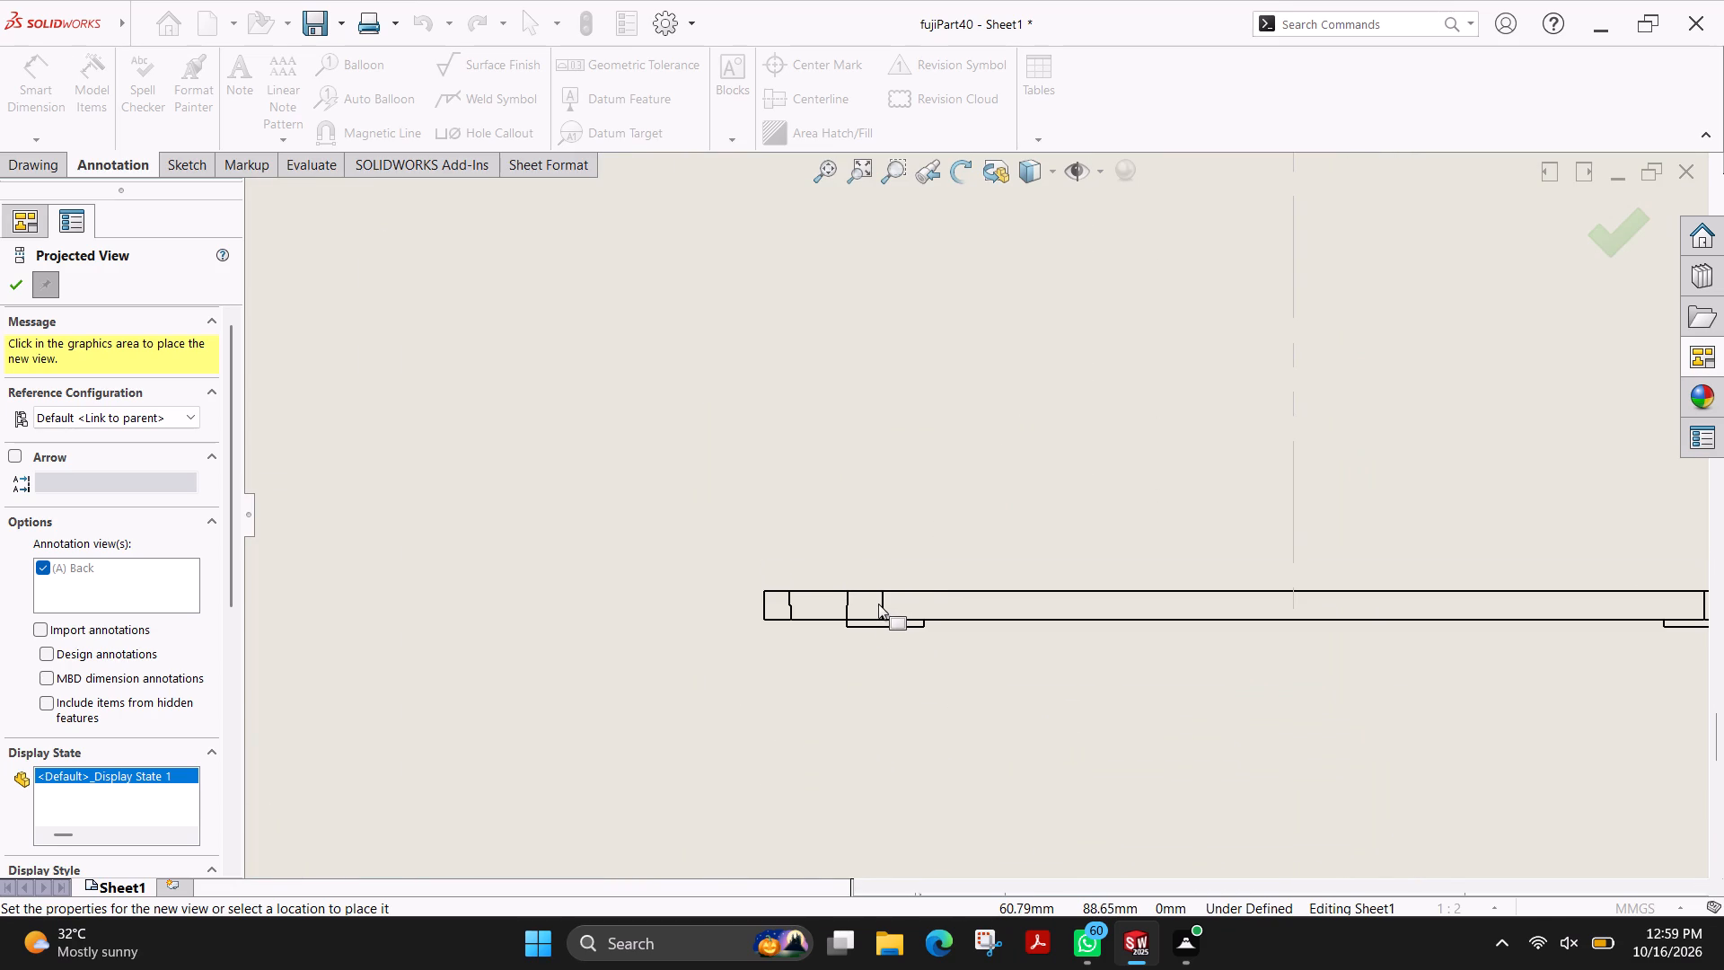
scroll(879, 603, up, 3)
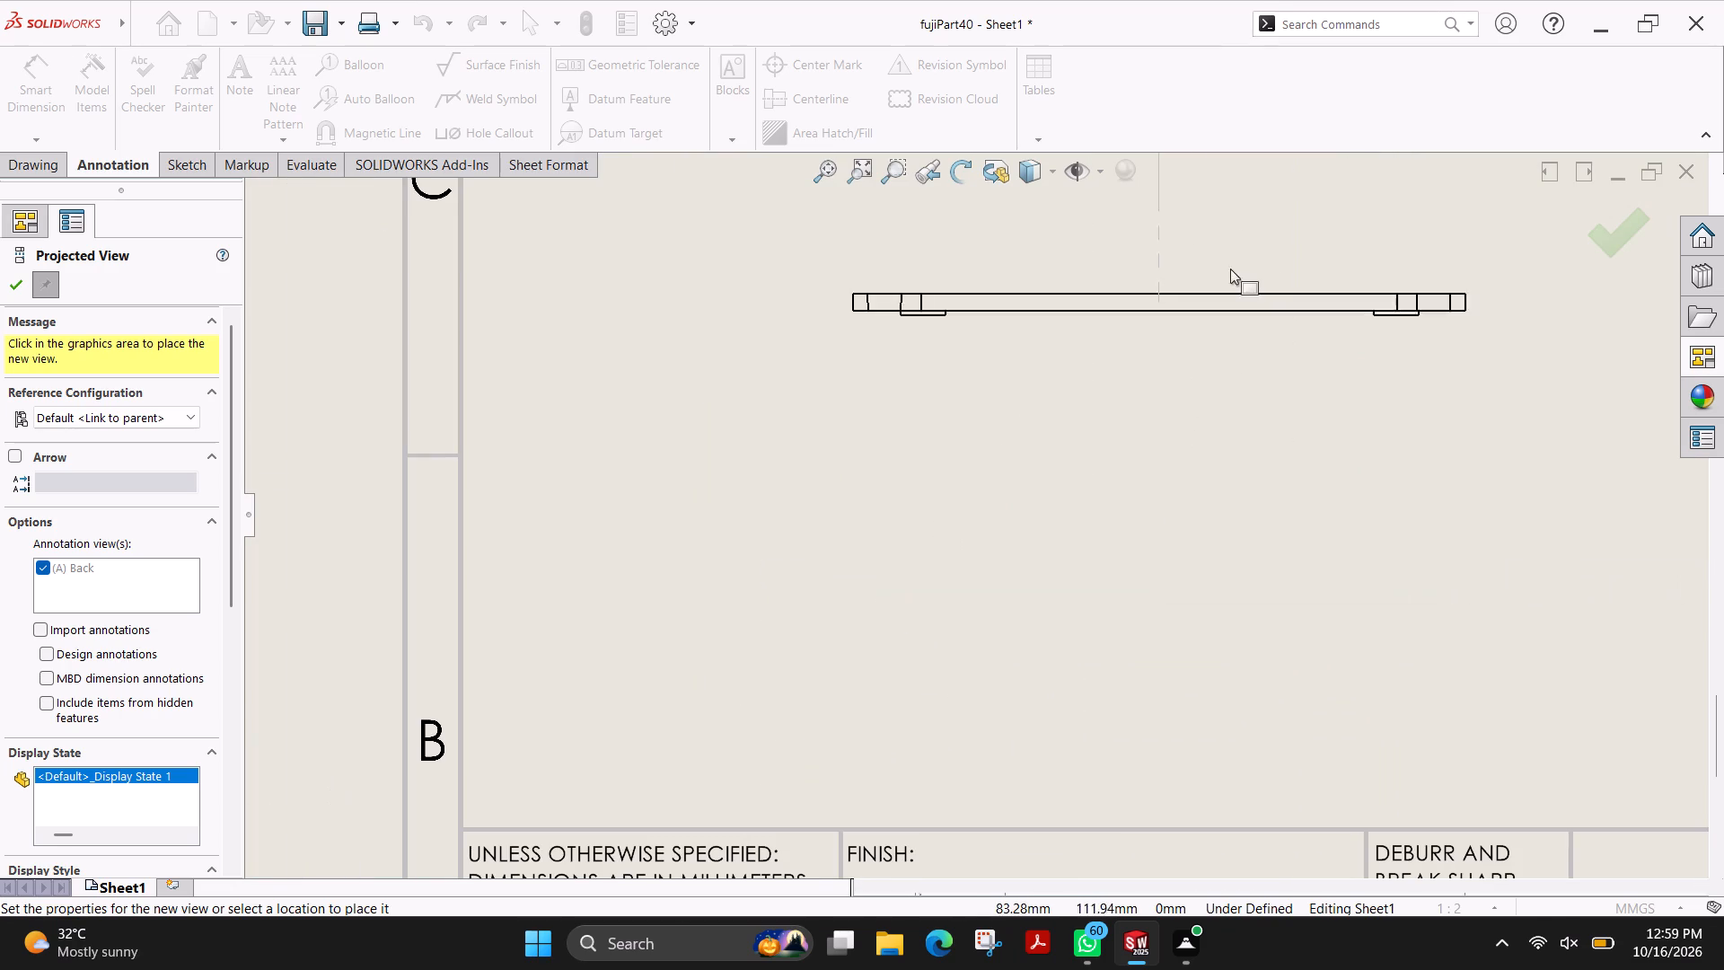
scroll(1343, 257, up, 6)
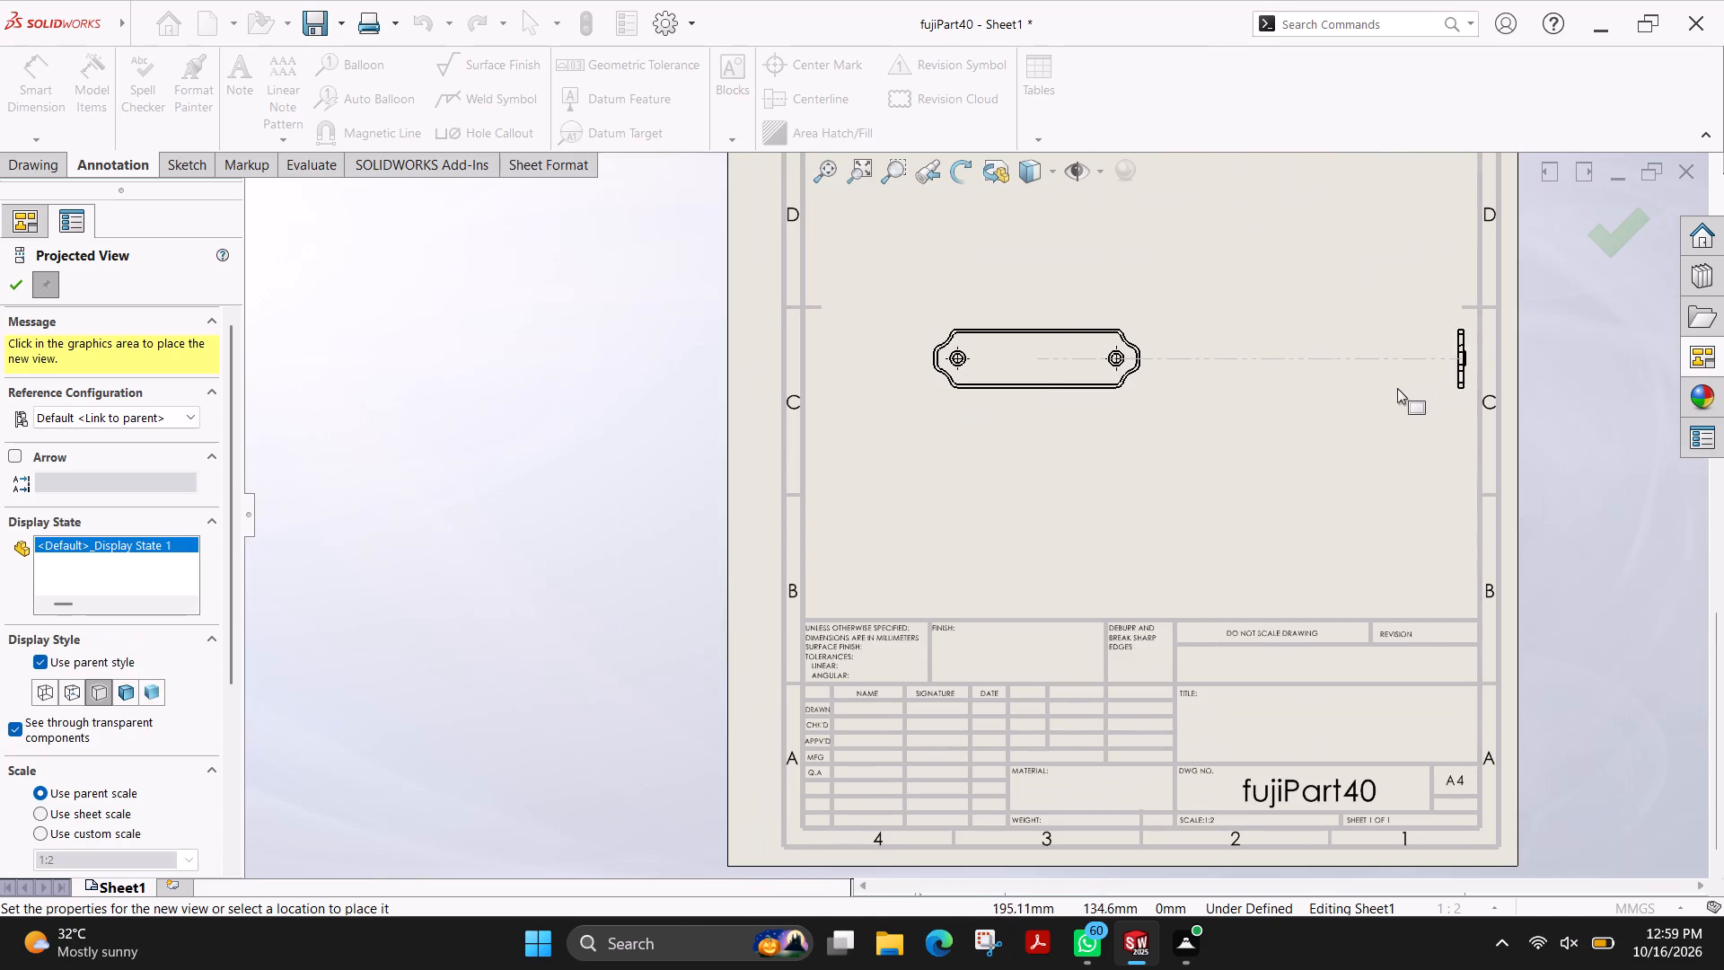
scroll(1378, 374, down, 12)
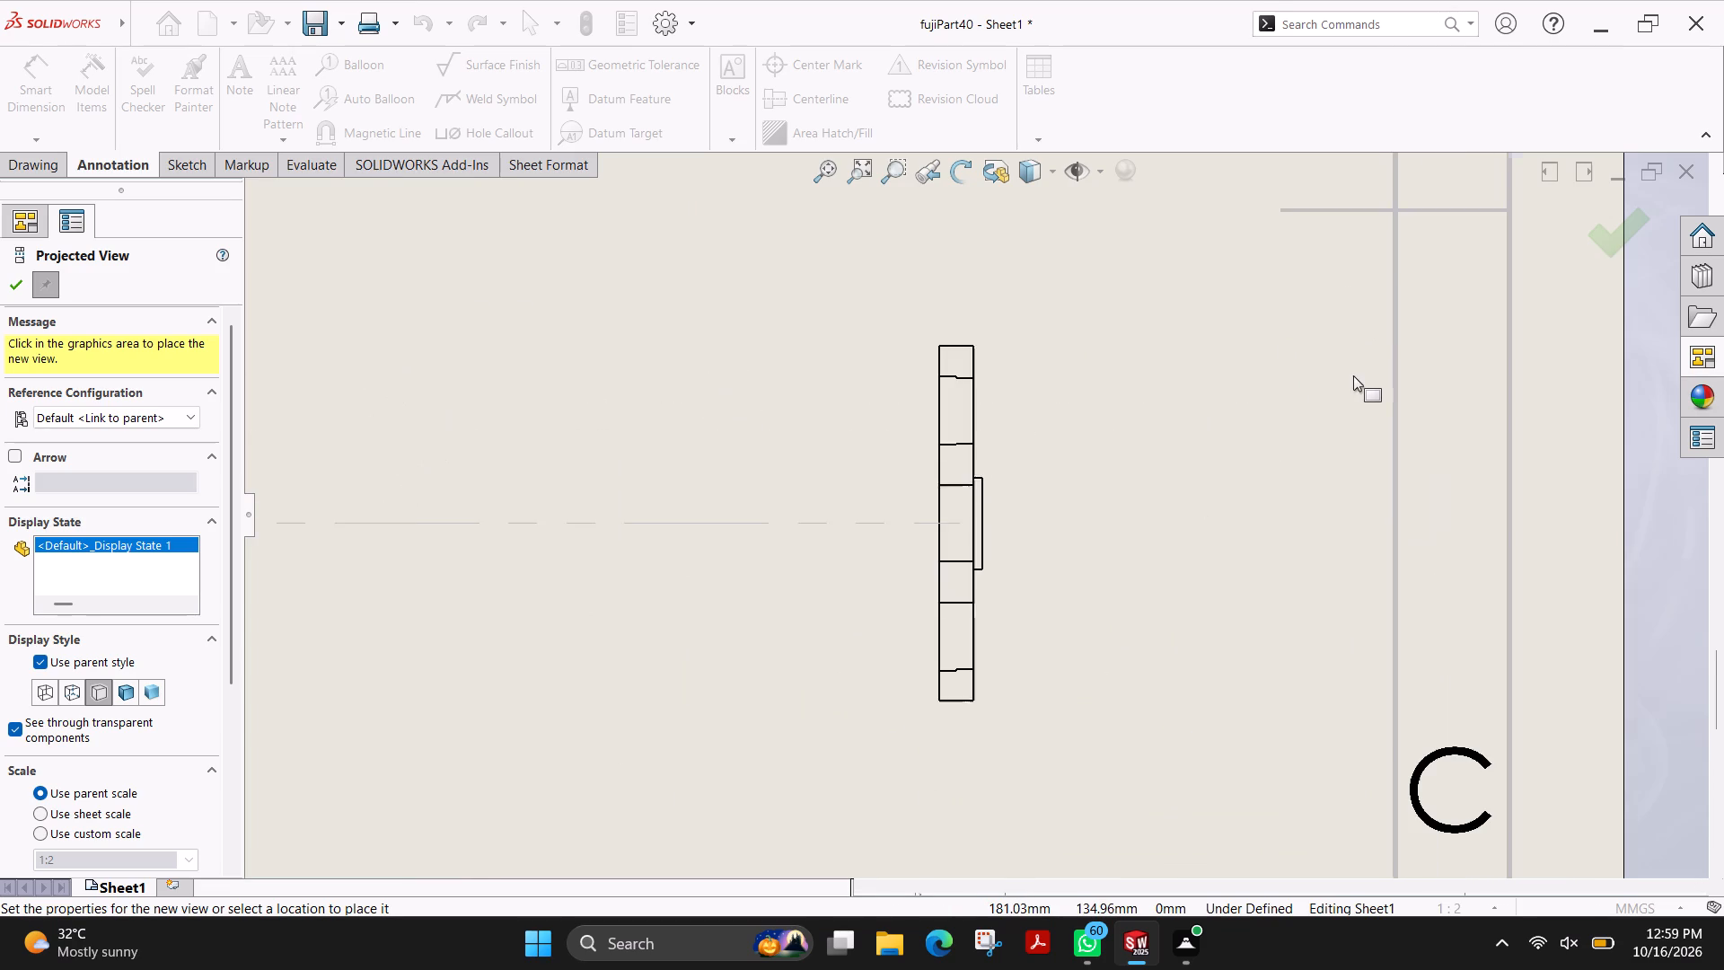
click(1033, 453)
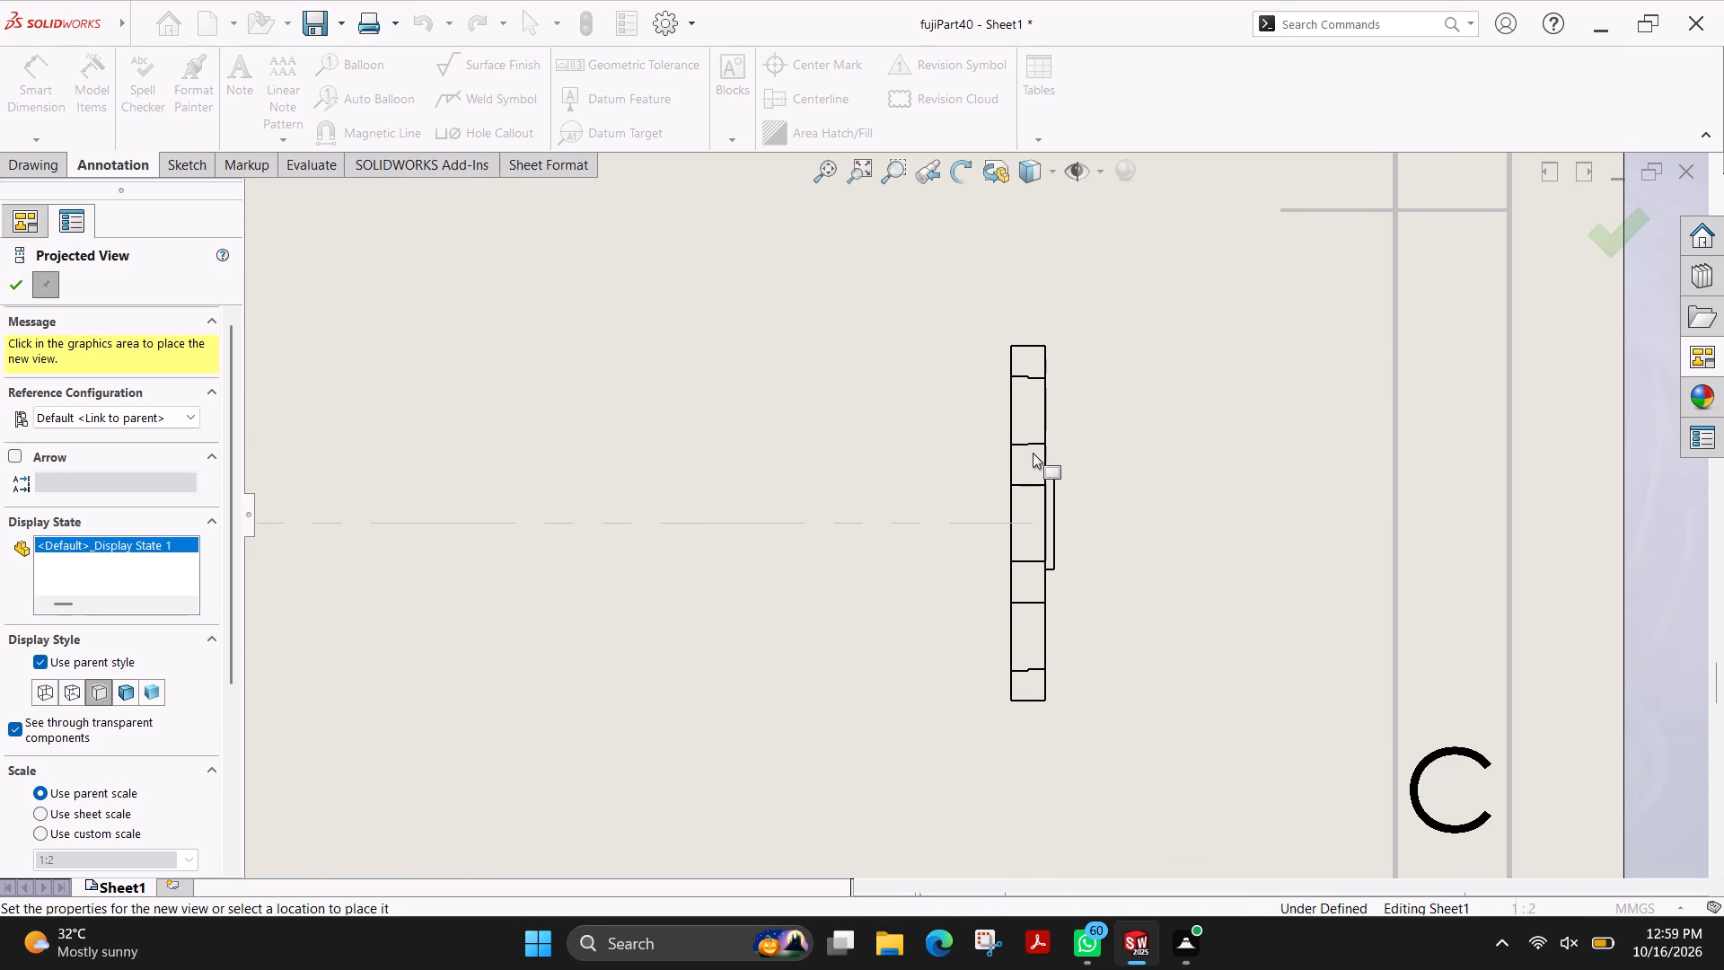
Place a projected isometric view diagonally up and to the right of the main view, in zone E.
scroll(1083, 456, up, 10)
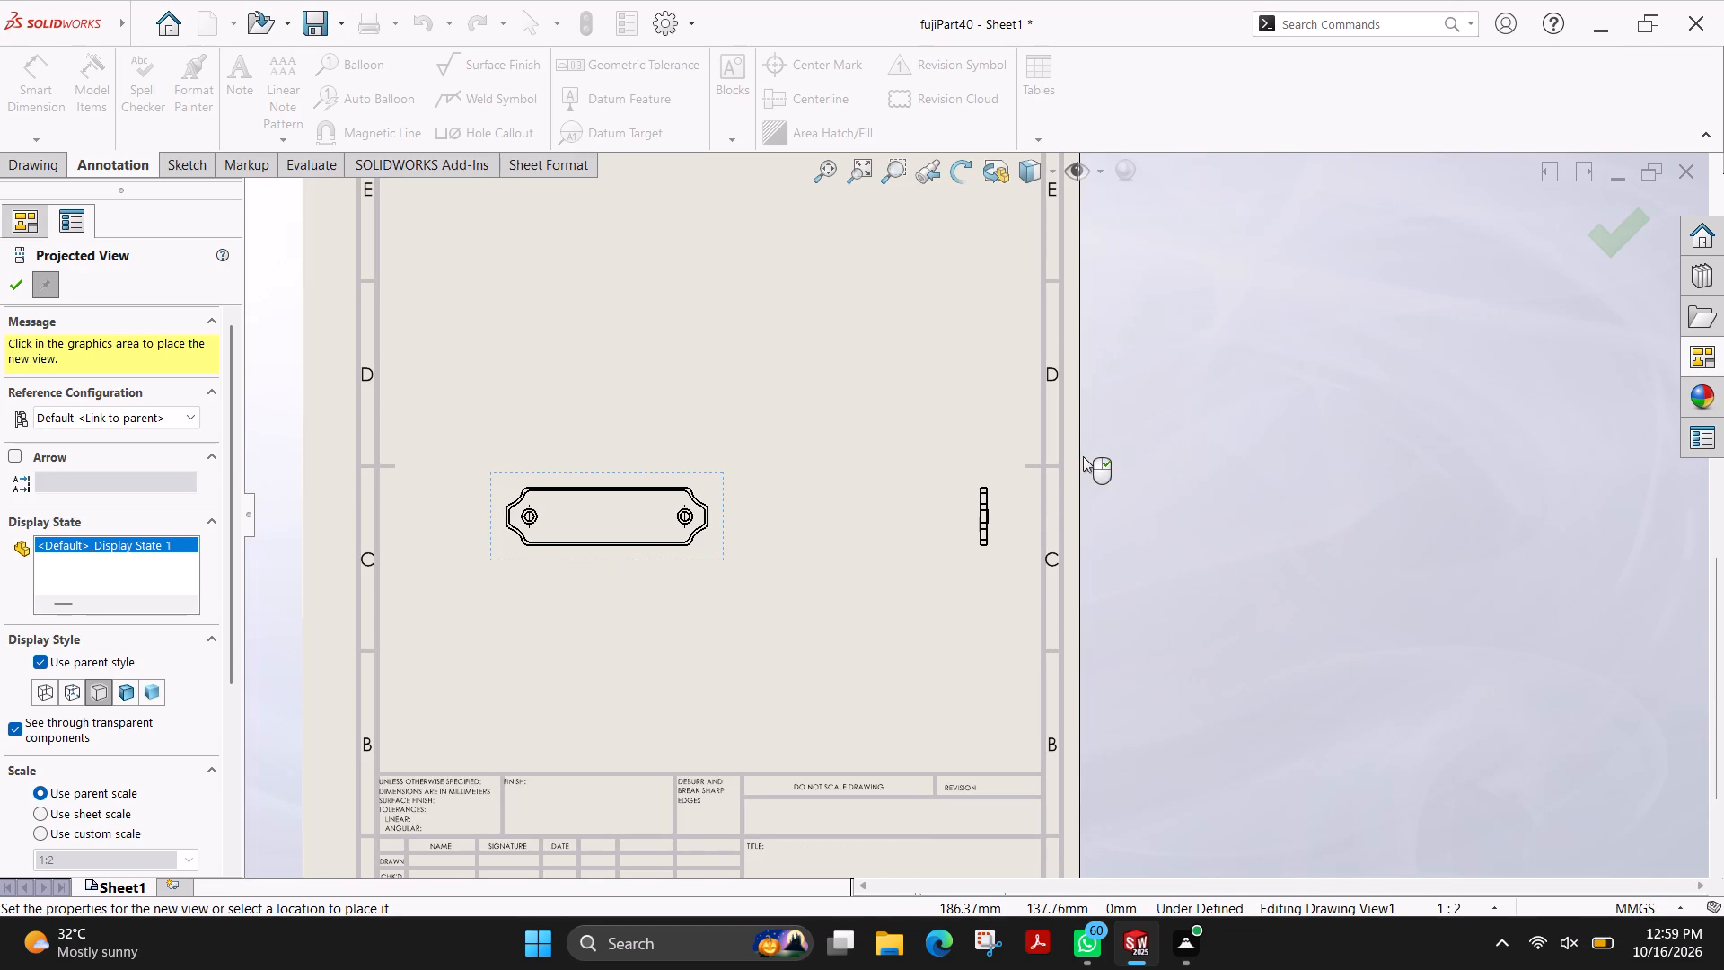
click(977, 341)
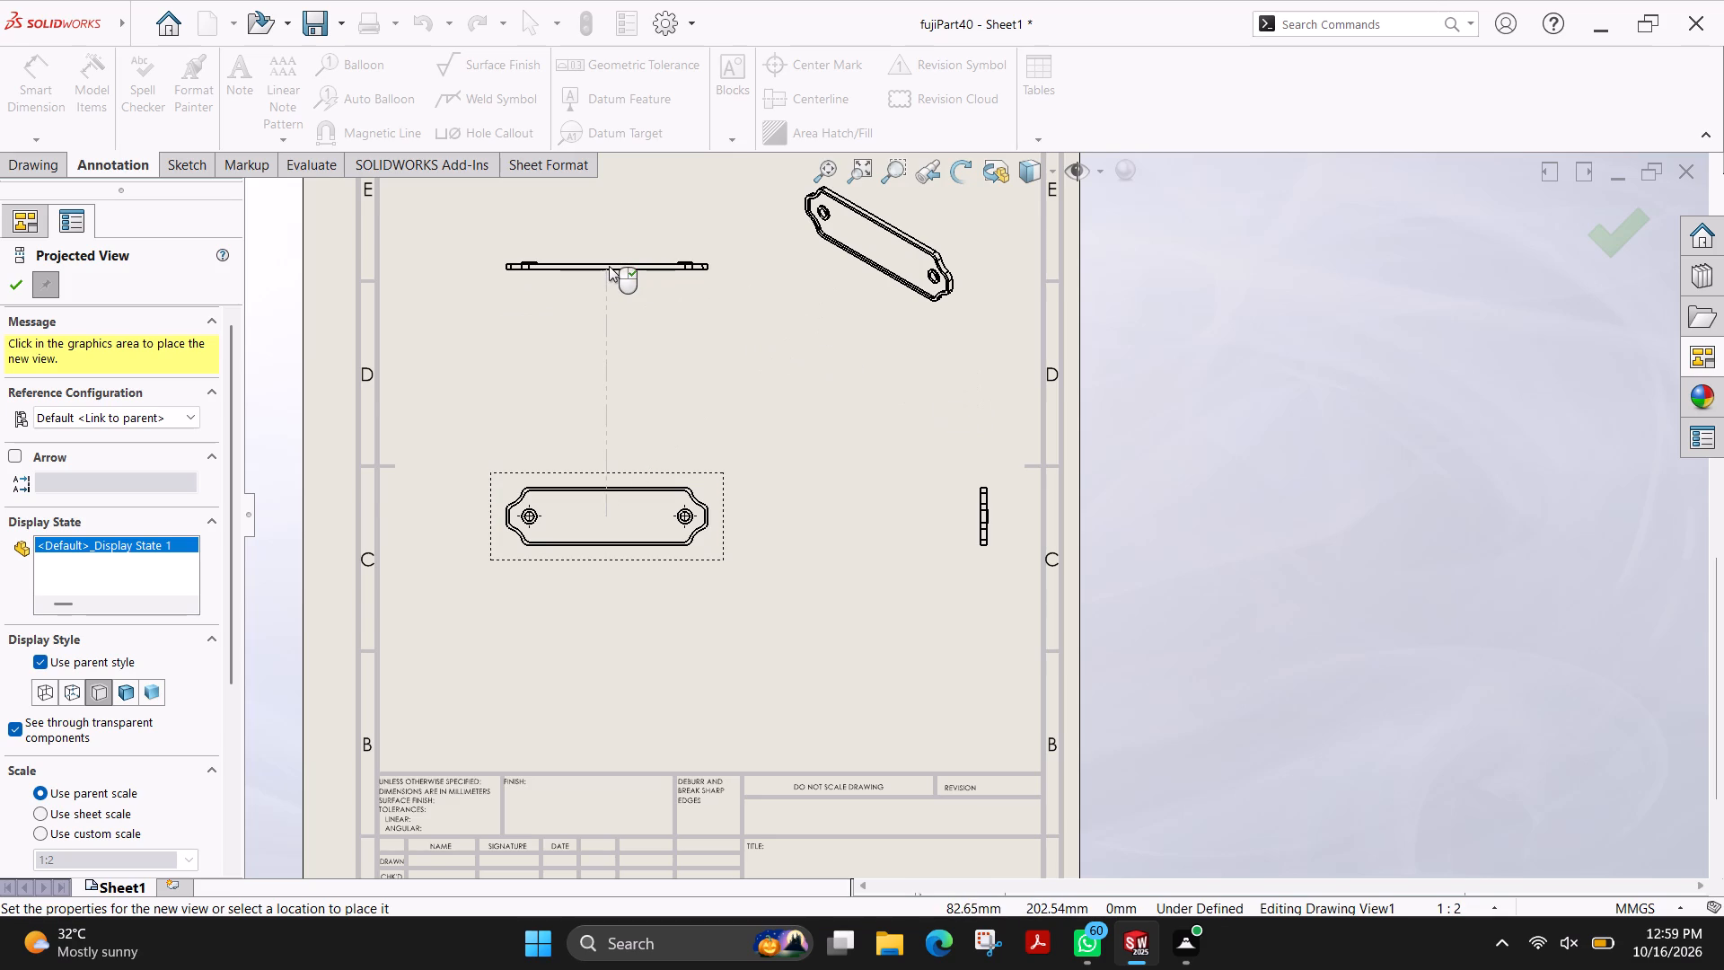
Examine the projected edge view above the main view up close, without placing it.
scroll(609, 266, down, 10)
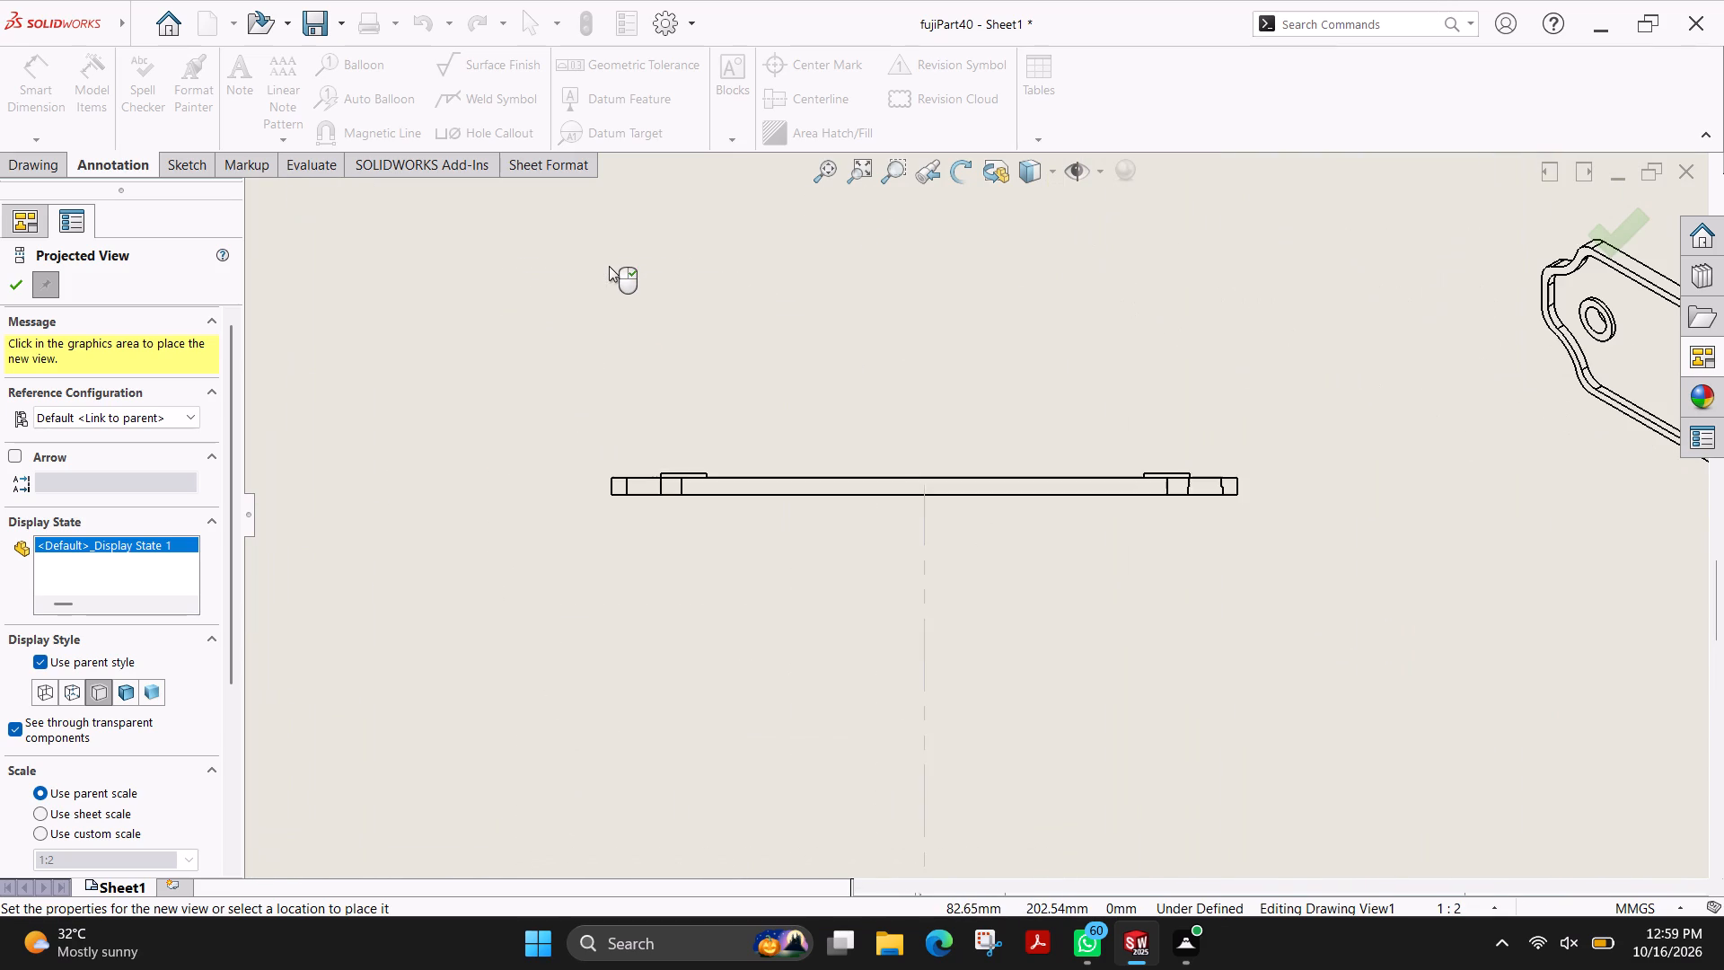
scroll(664, 408, down, 3)
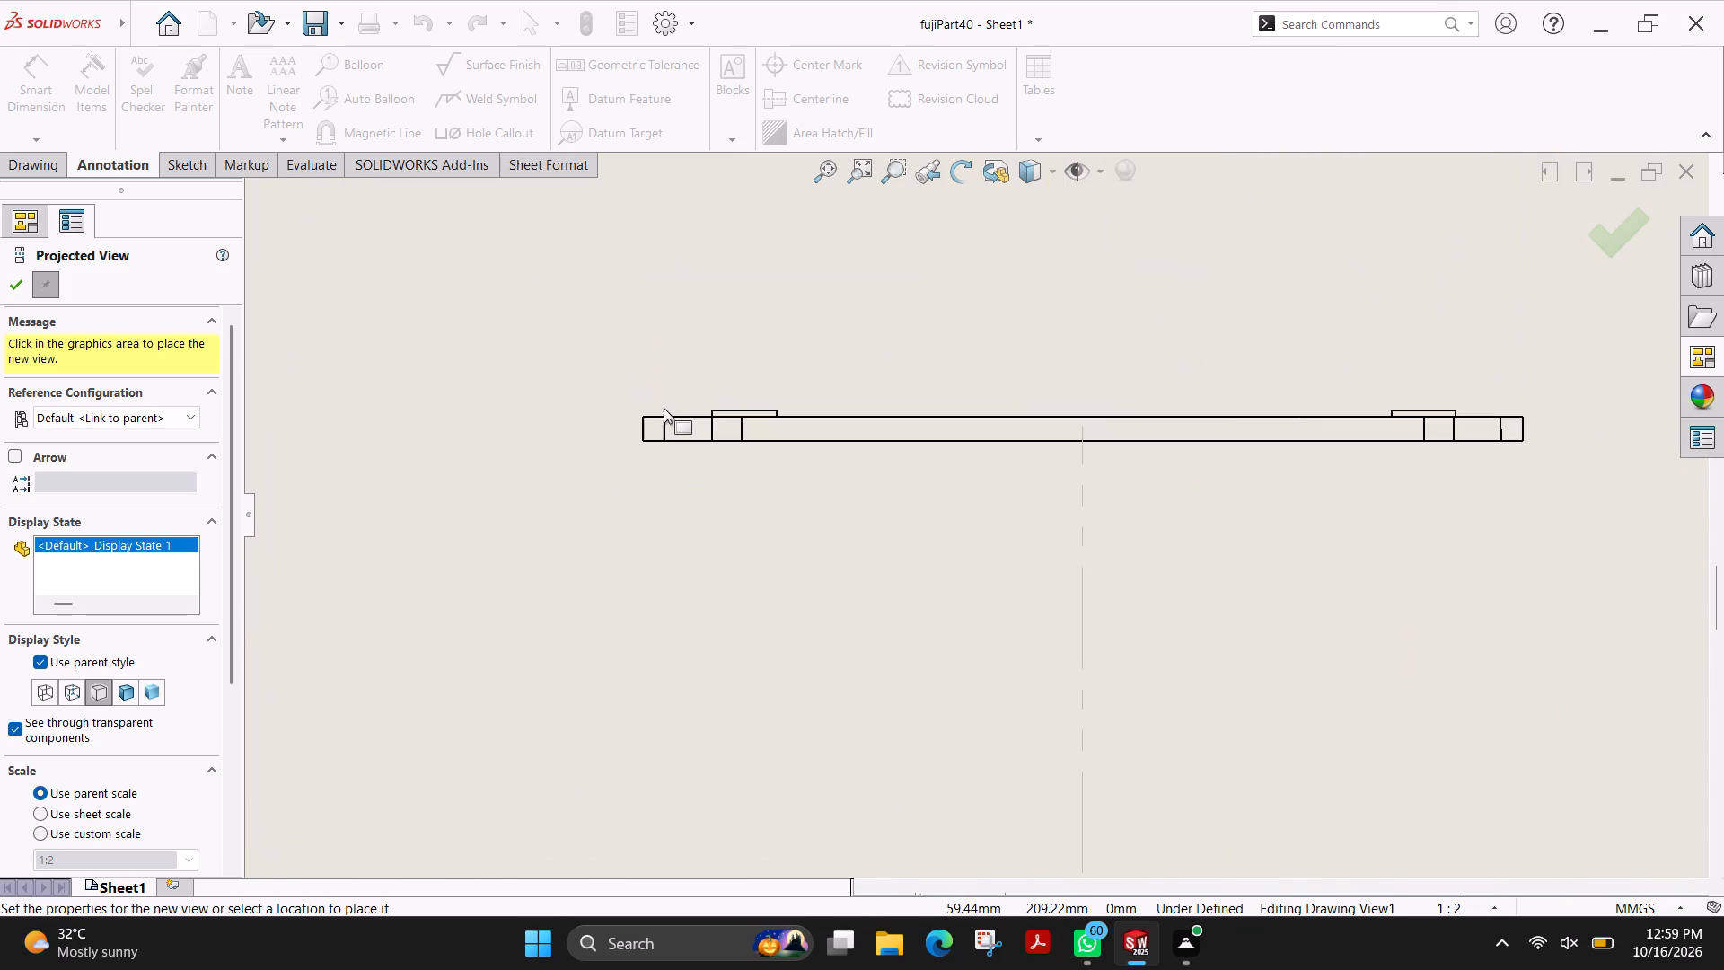
scroll(664, 408, down, 5)
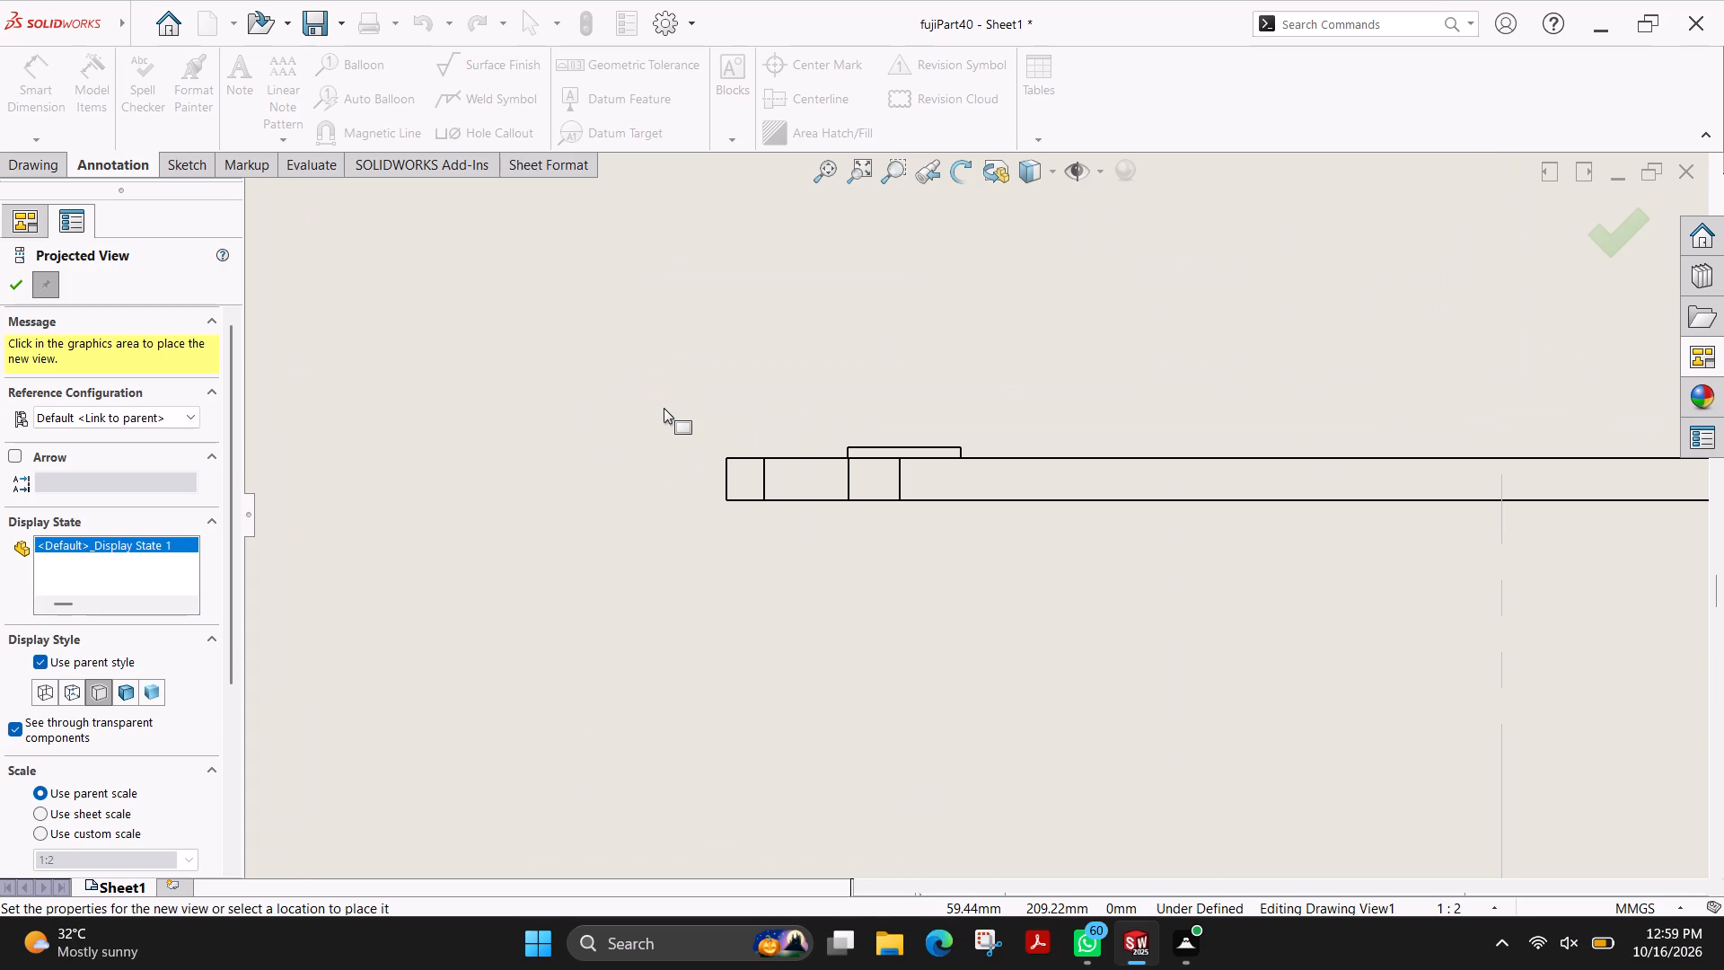
key(Escape)
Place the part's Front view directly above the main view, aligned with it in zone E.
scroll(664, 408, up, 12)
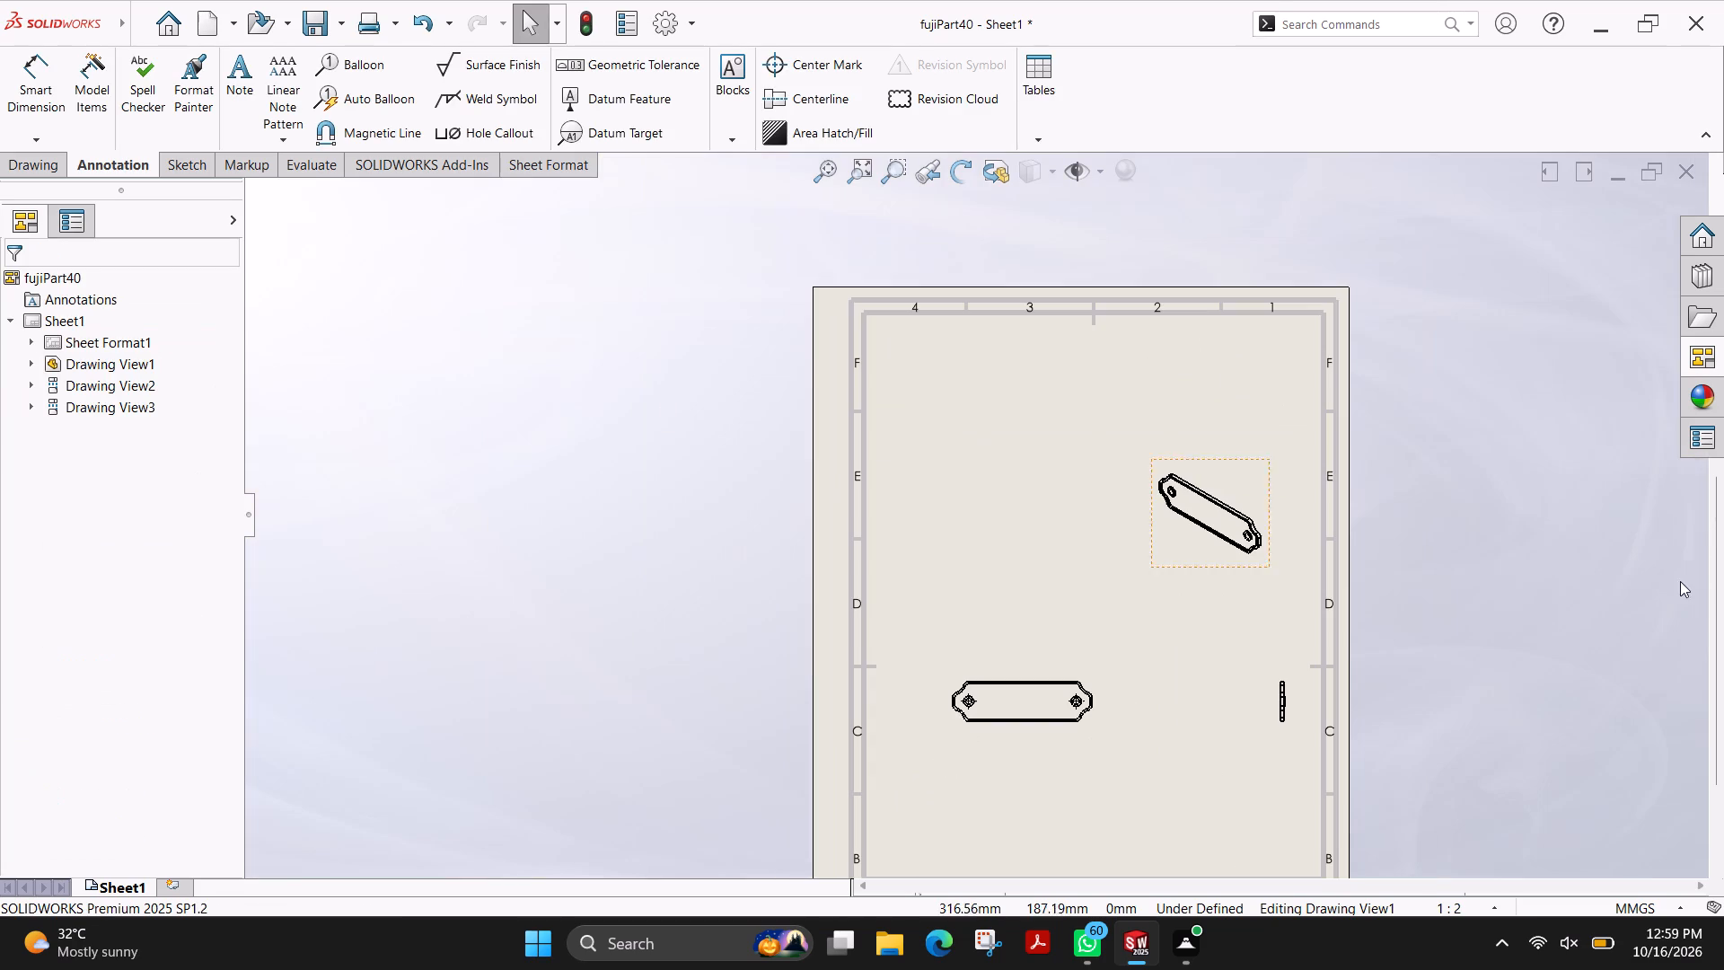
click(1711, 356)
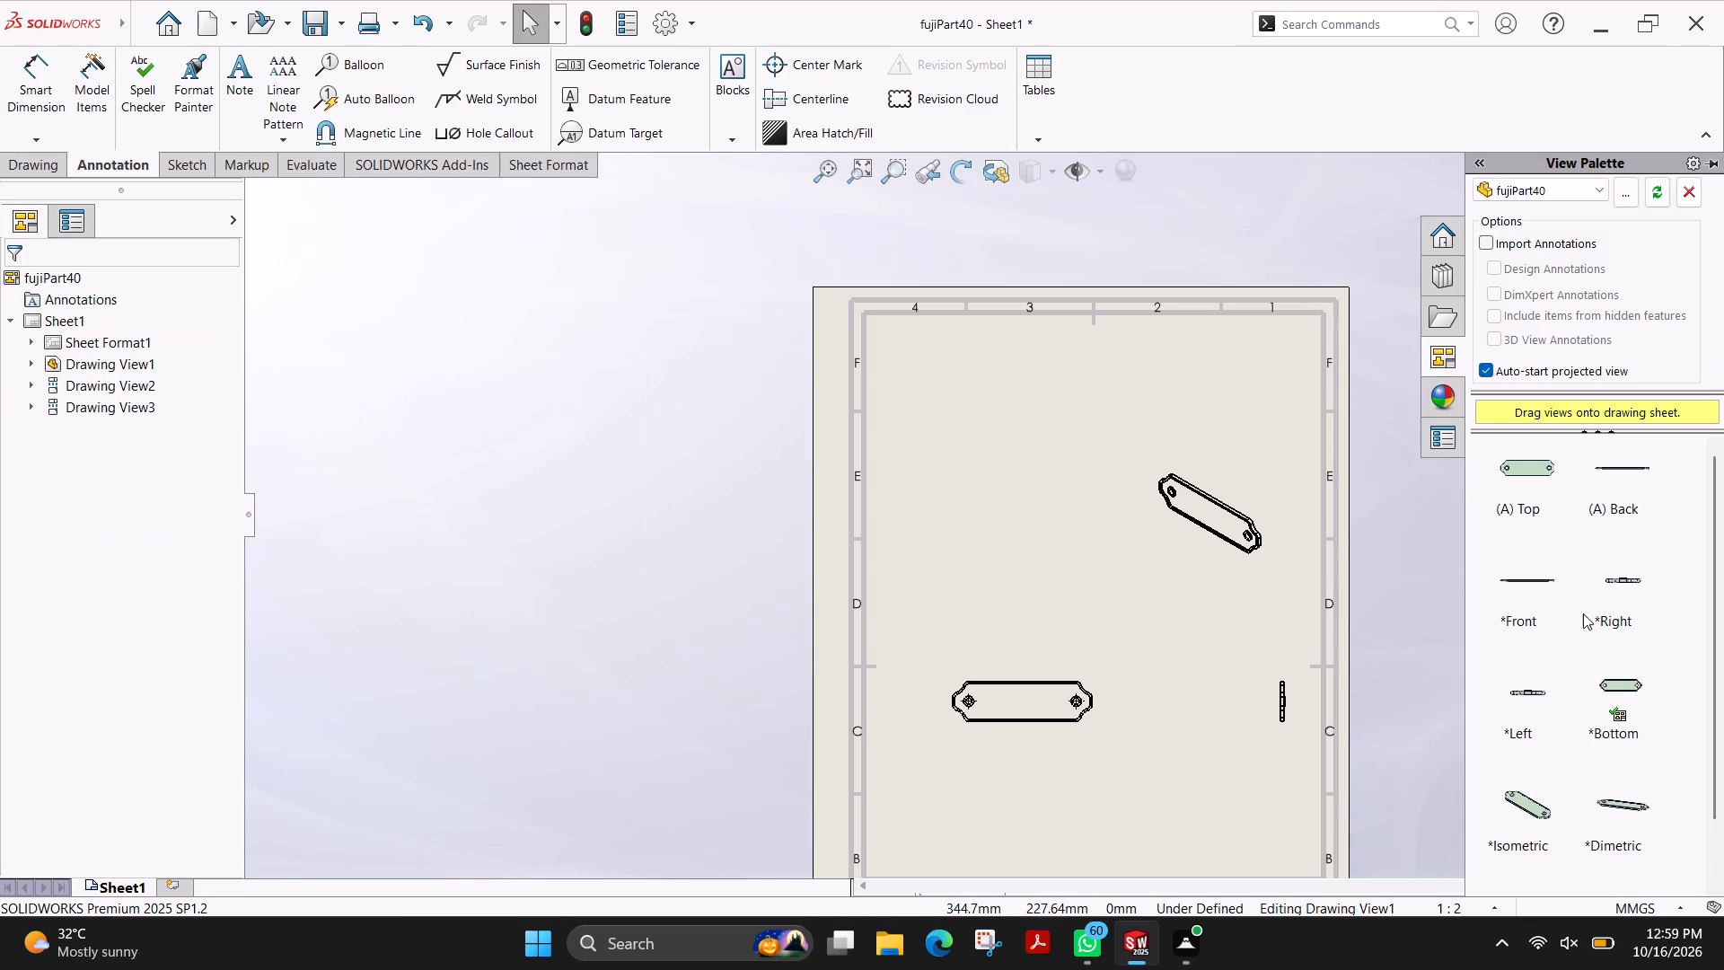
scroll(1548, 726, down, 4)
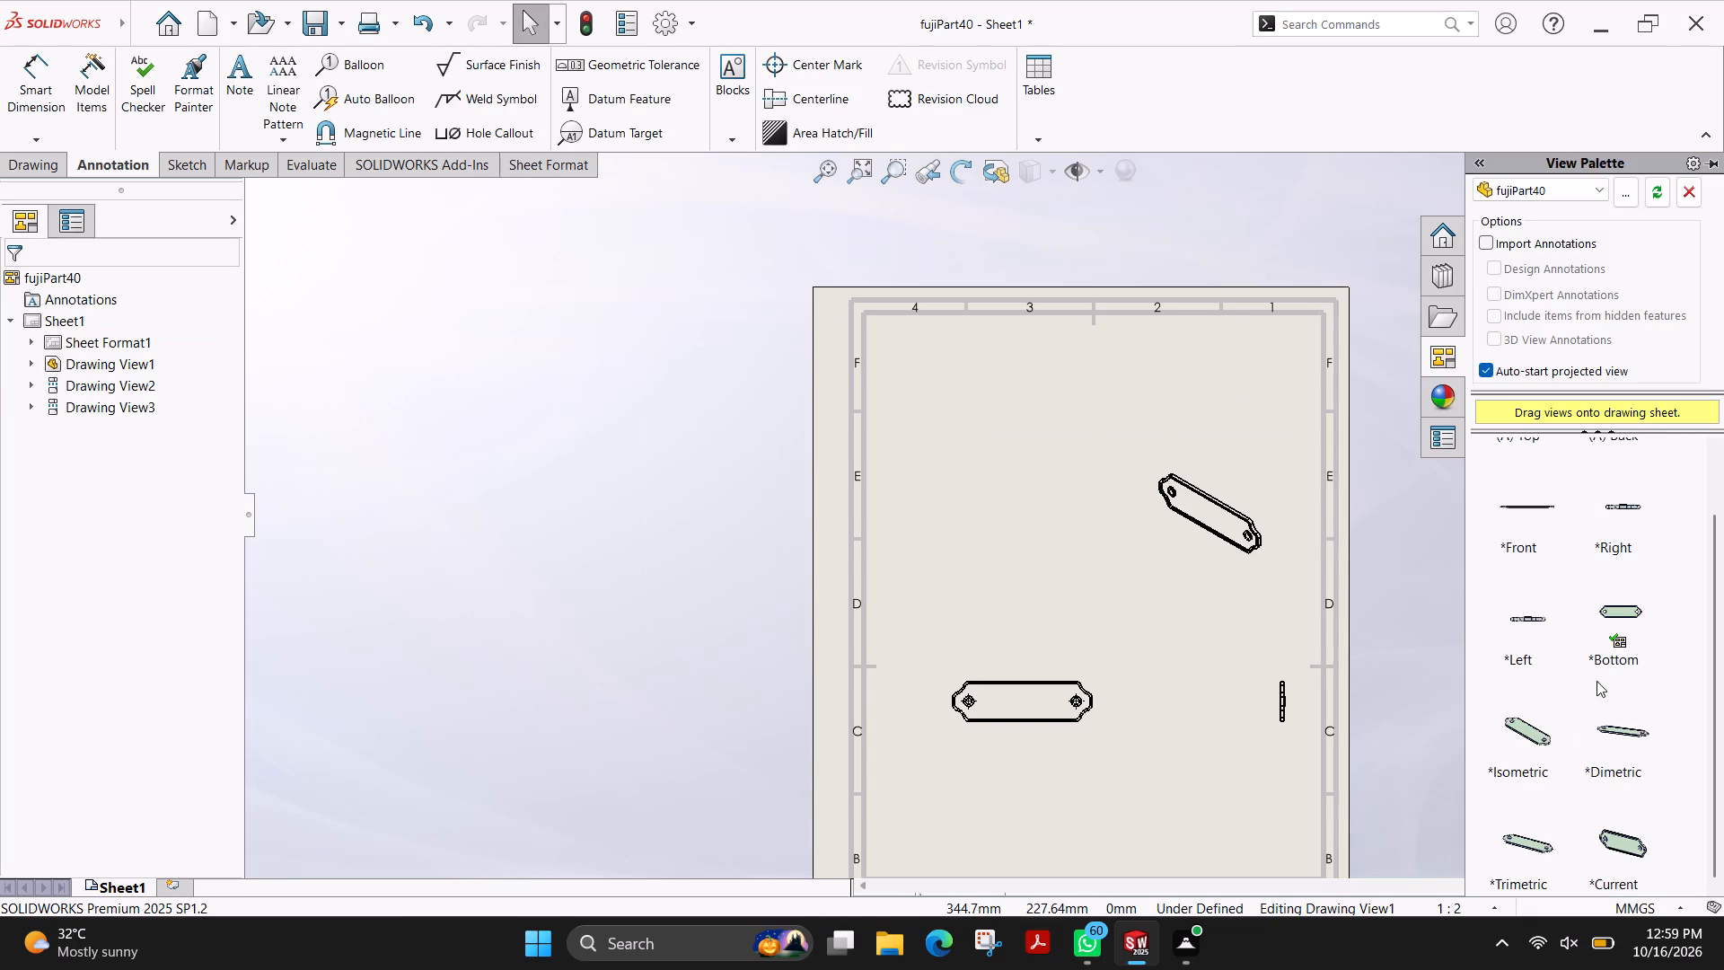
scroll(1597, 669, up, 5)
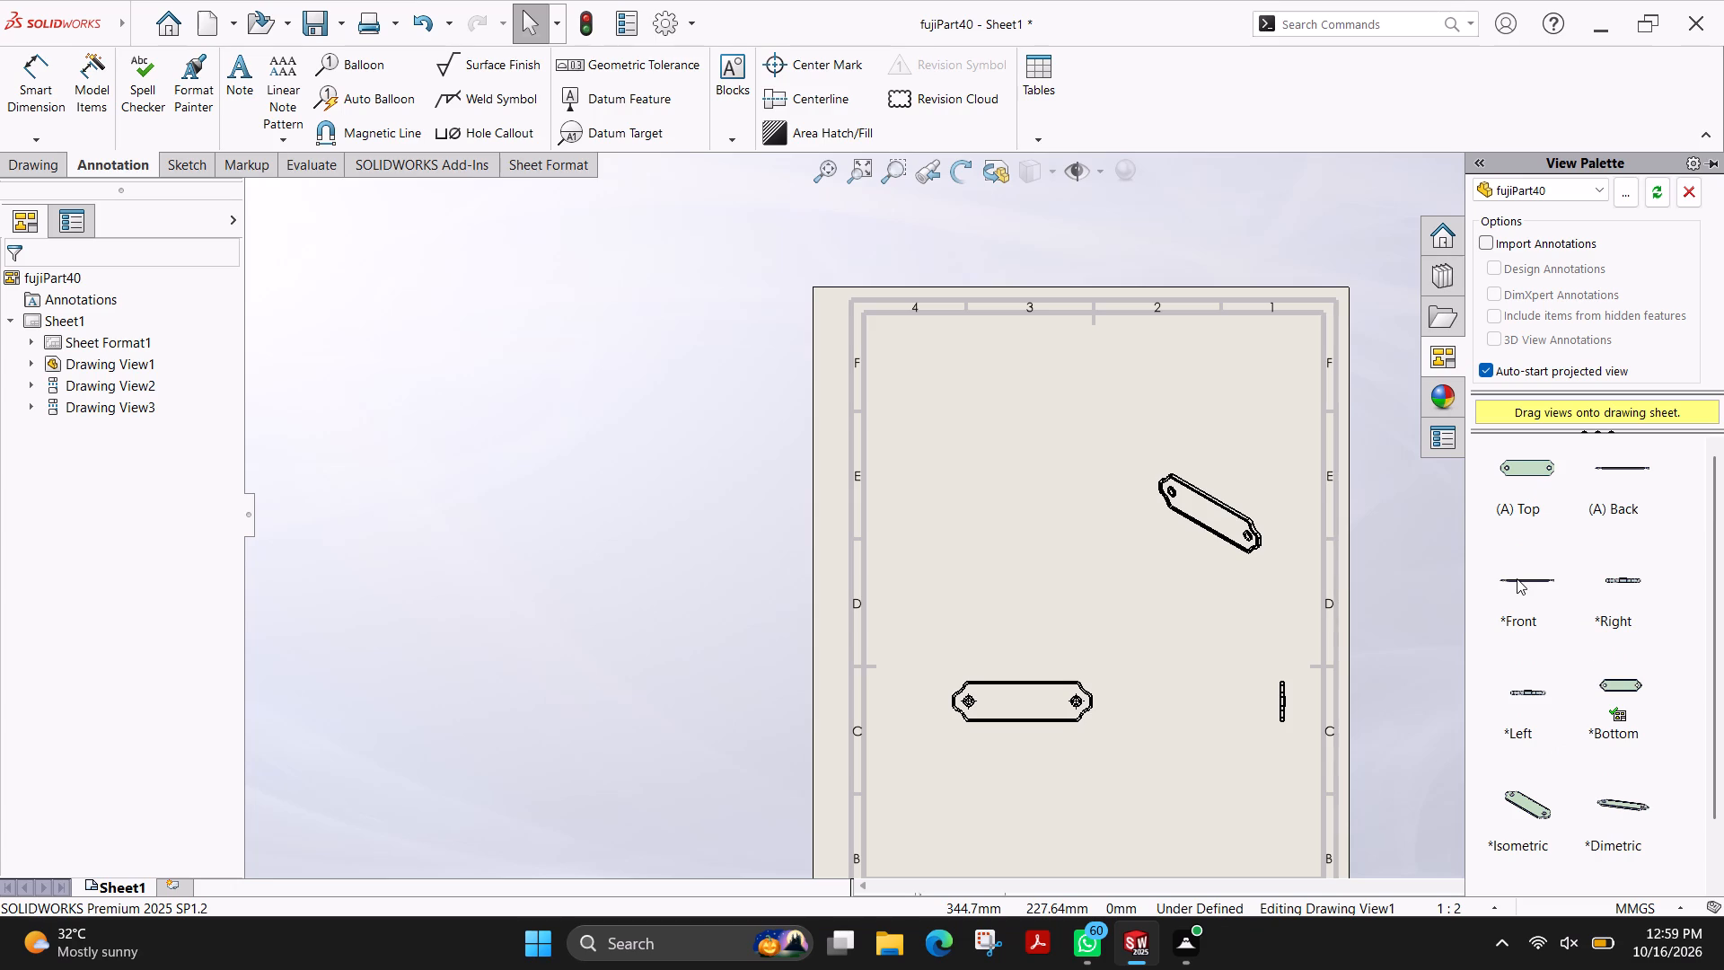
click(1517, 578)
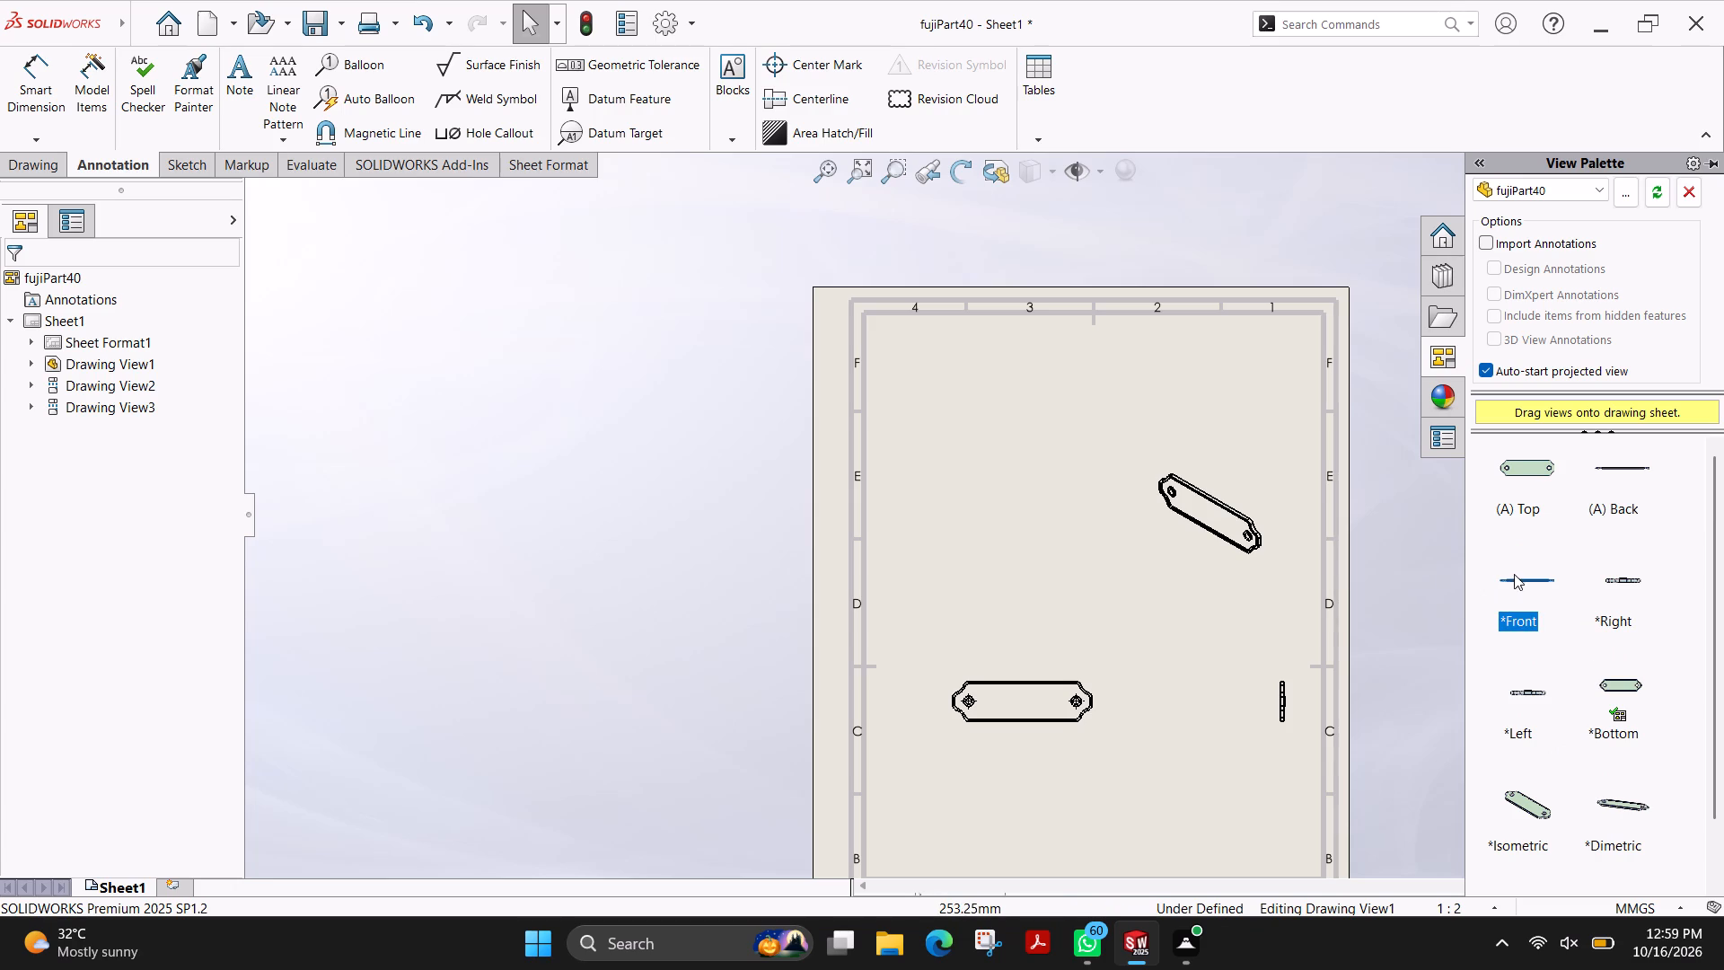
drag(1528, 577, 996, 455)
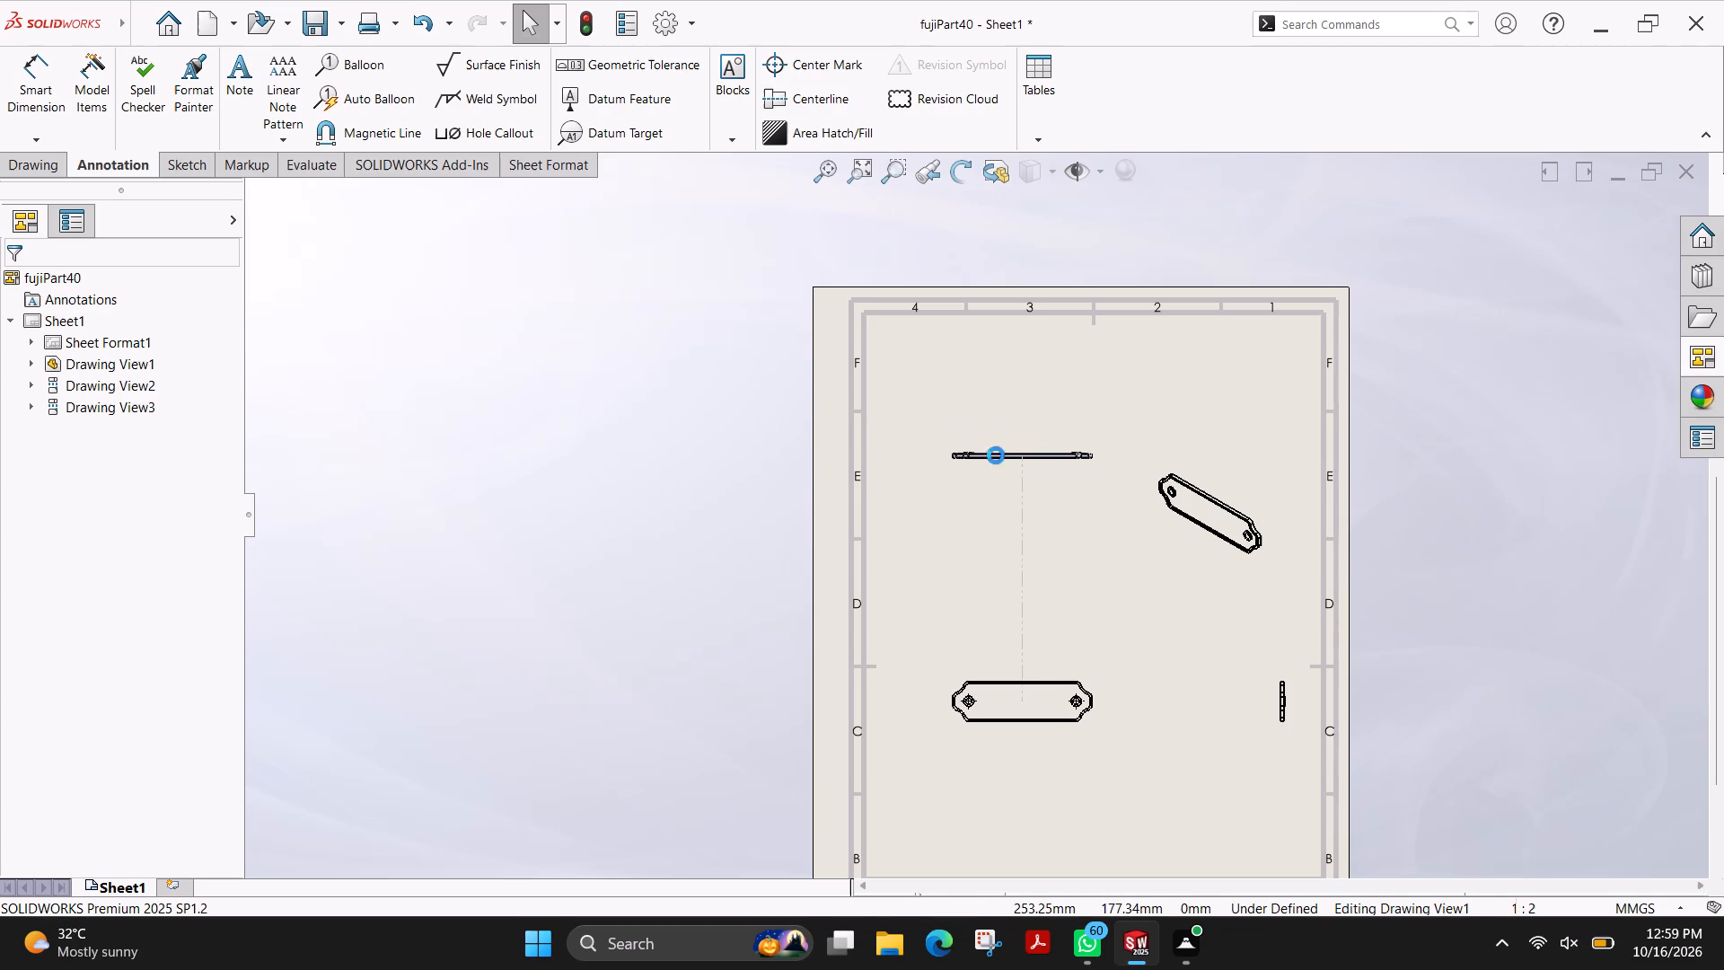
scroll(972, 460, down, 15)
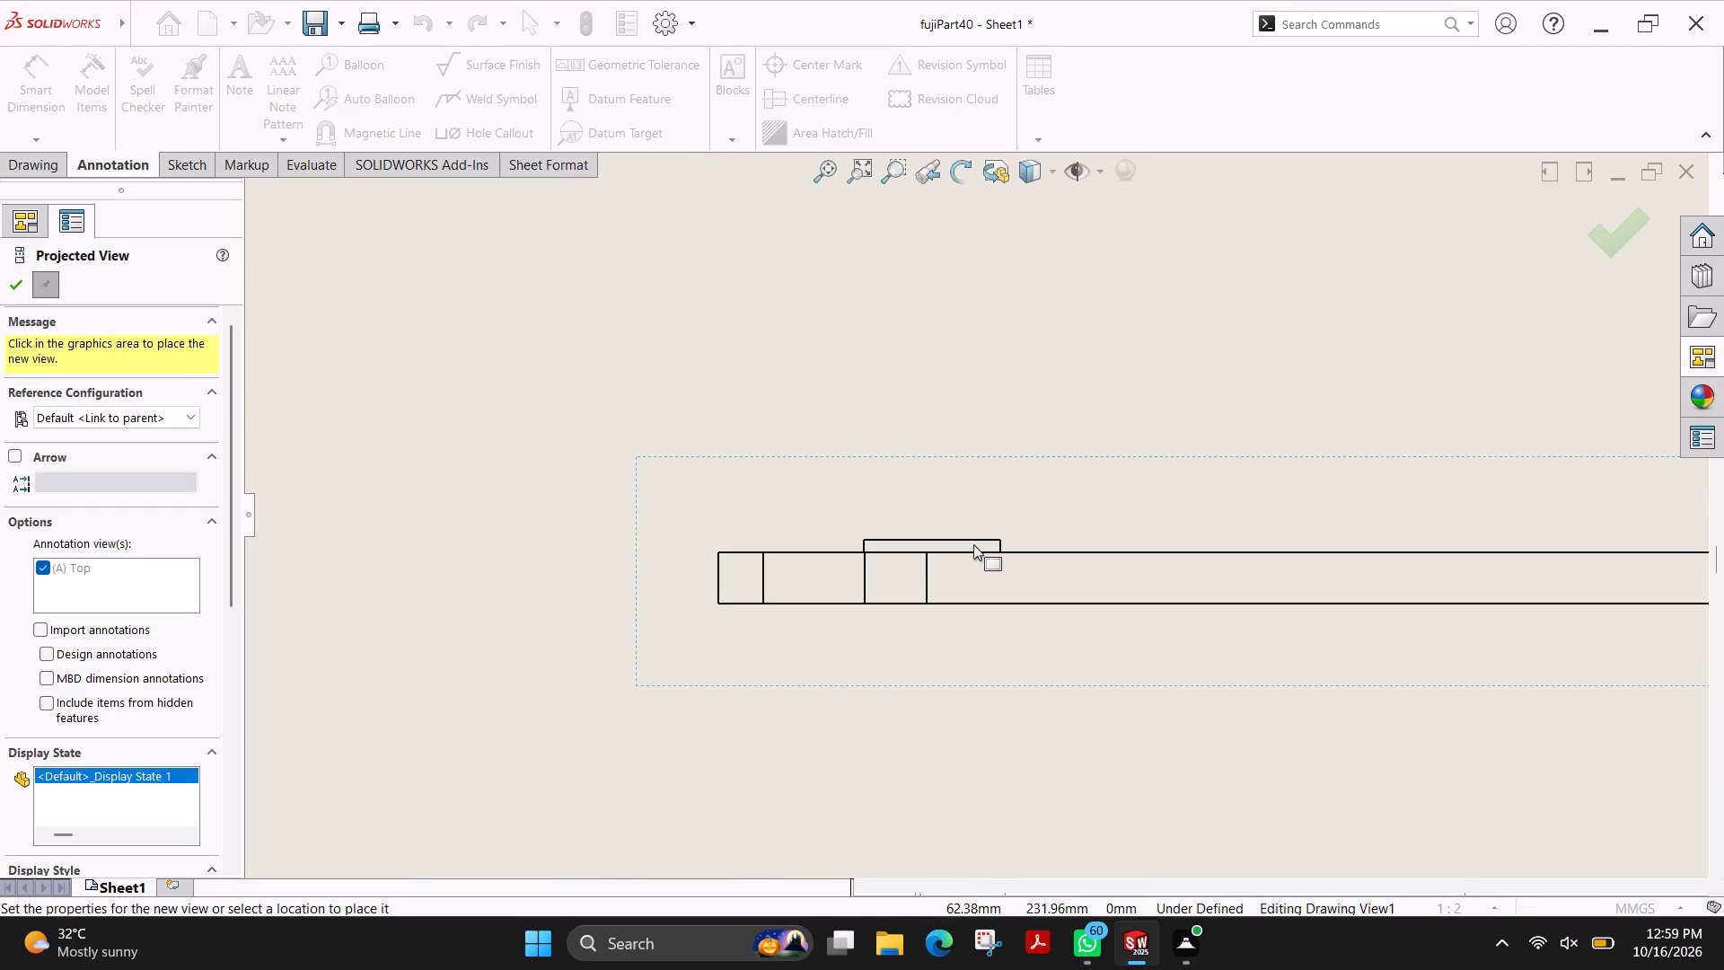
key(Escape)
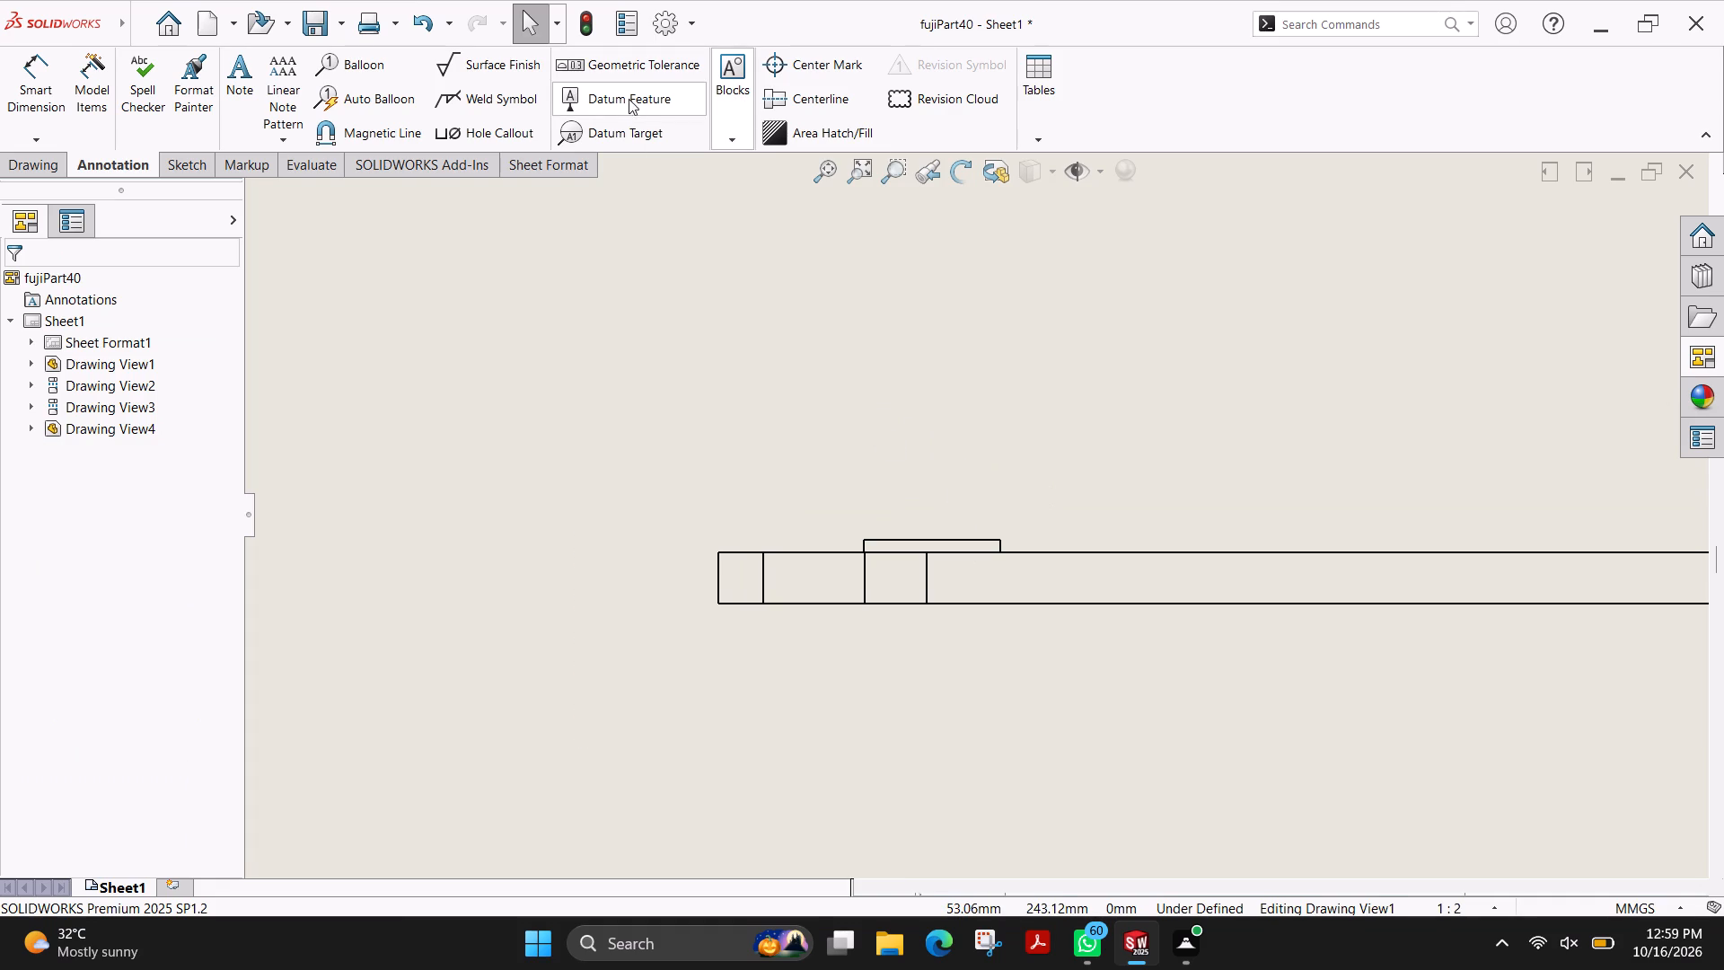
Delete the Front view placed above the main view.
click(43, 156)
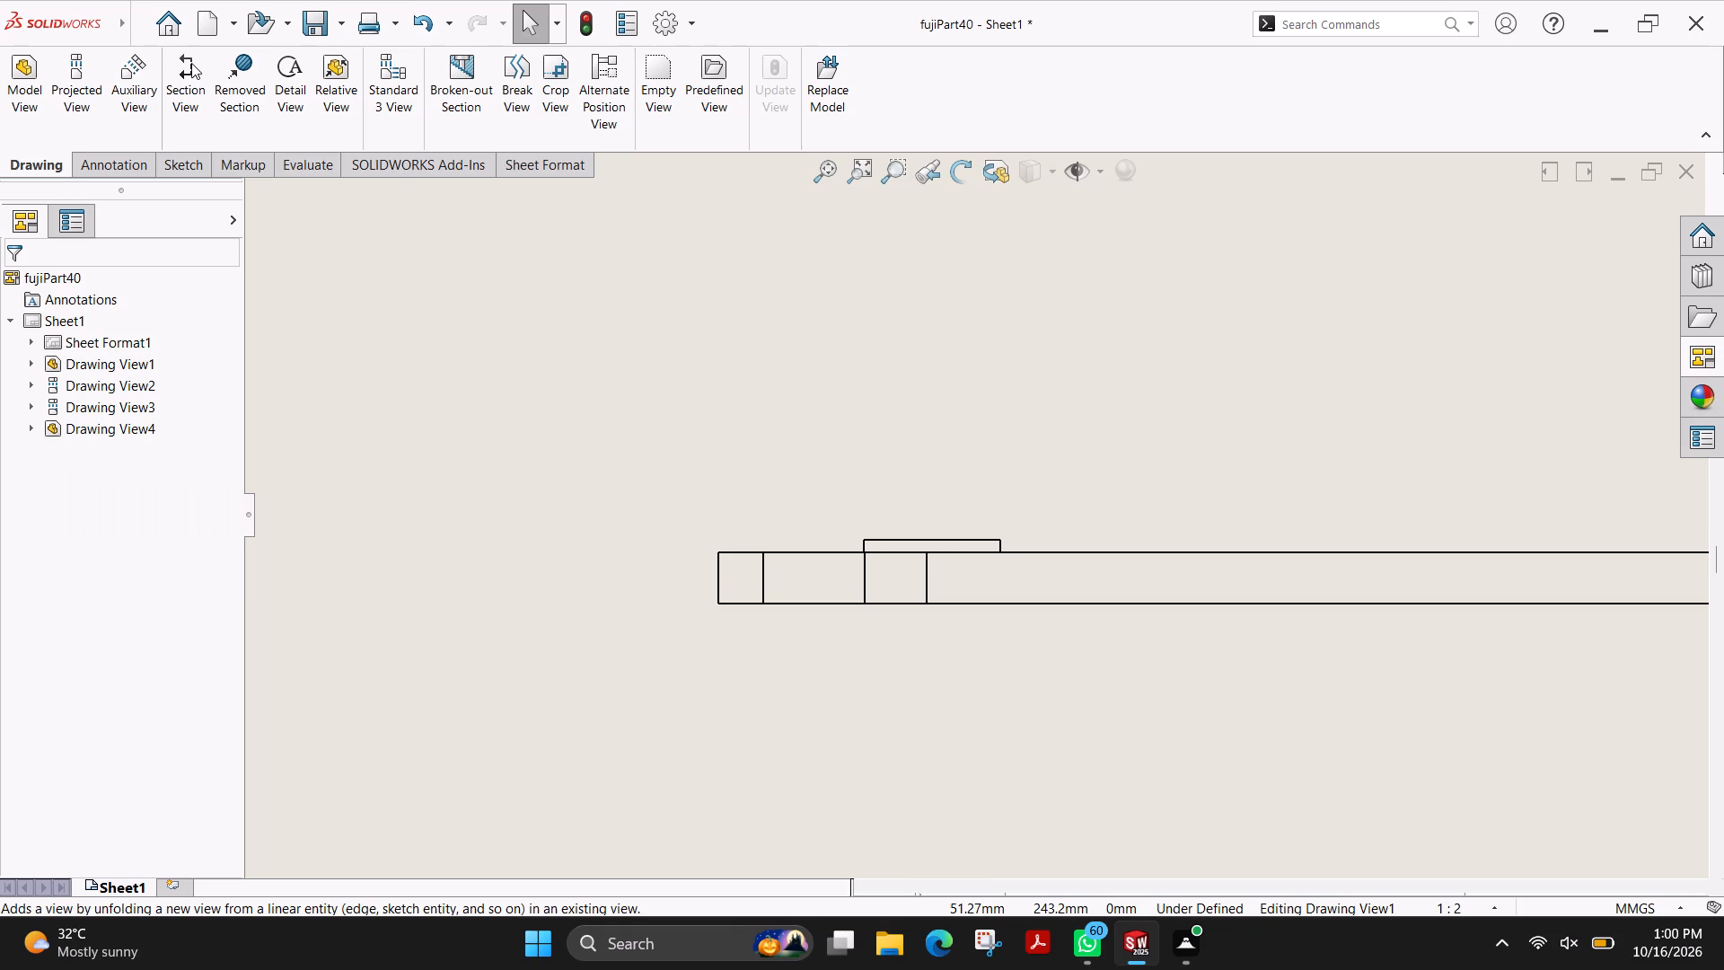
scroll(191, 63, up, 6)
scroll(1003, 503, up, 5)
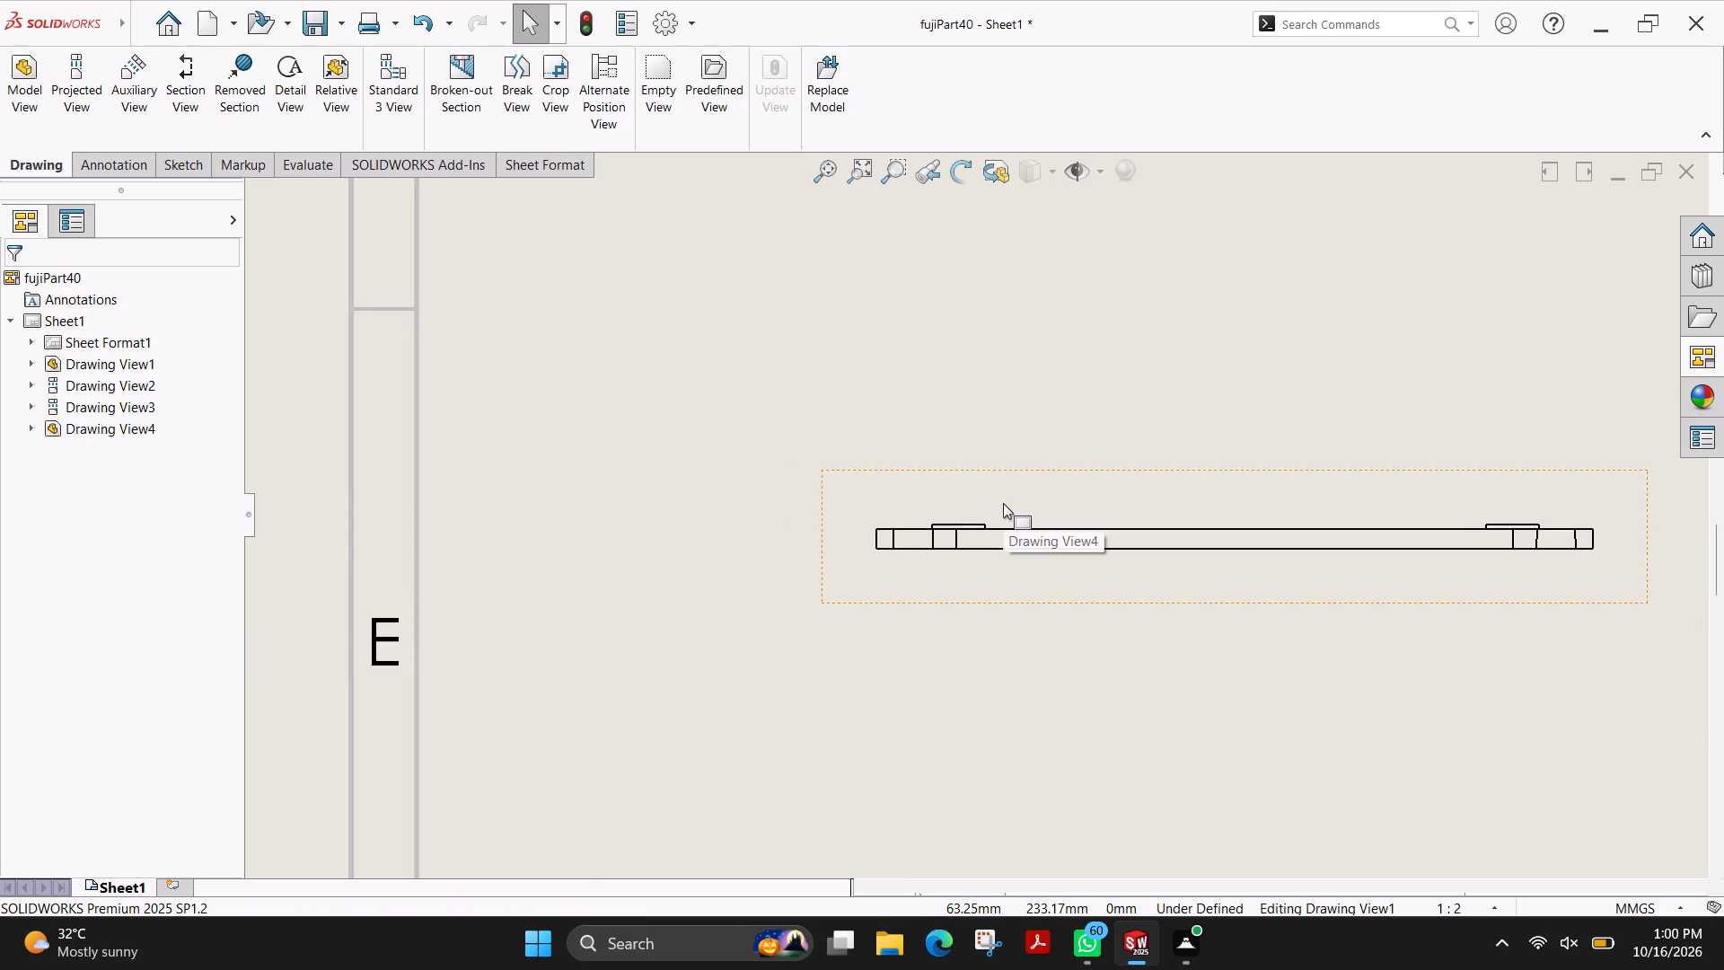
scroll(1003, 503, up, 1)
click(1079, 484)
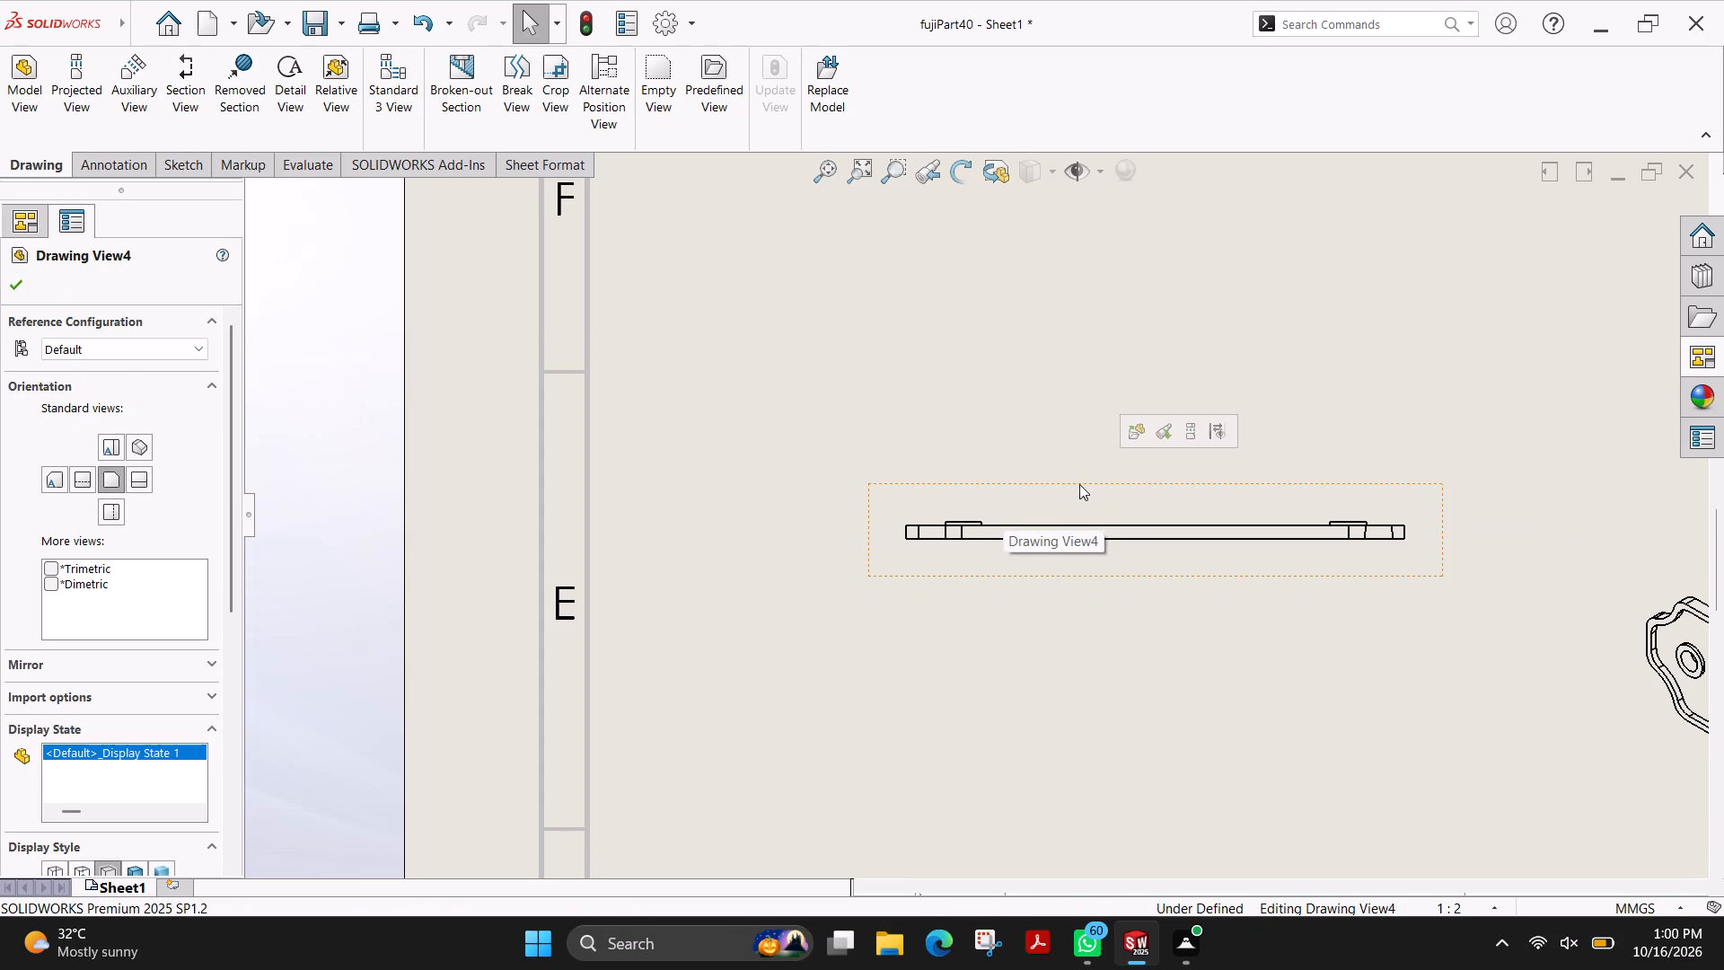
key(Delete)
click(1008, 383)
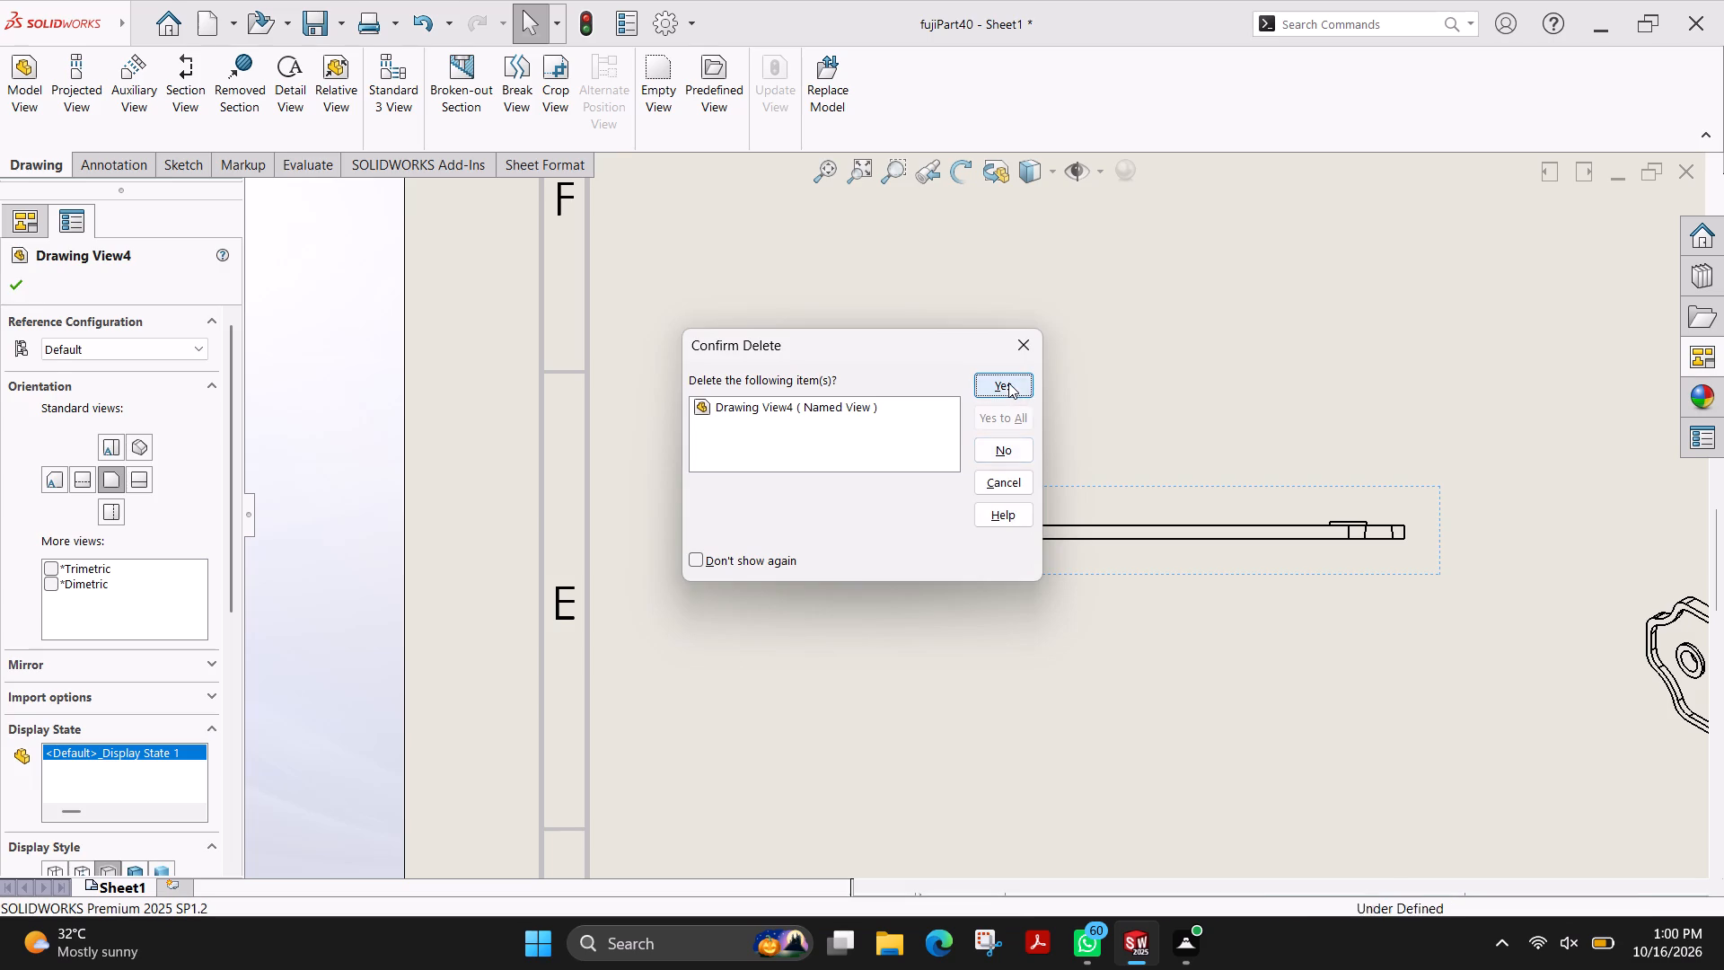
Start a section view of the main view with a horizontal cutting line through the centres of both holes.
scroll(1020, 450, down, 3)
scroll(1020, 451, up, 8)
scroll(1055, 609, up, 2)
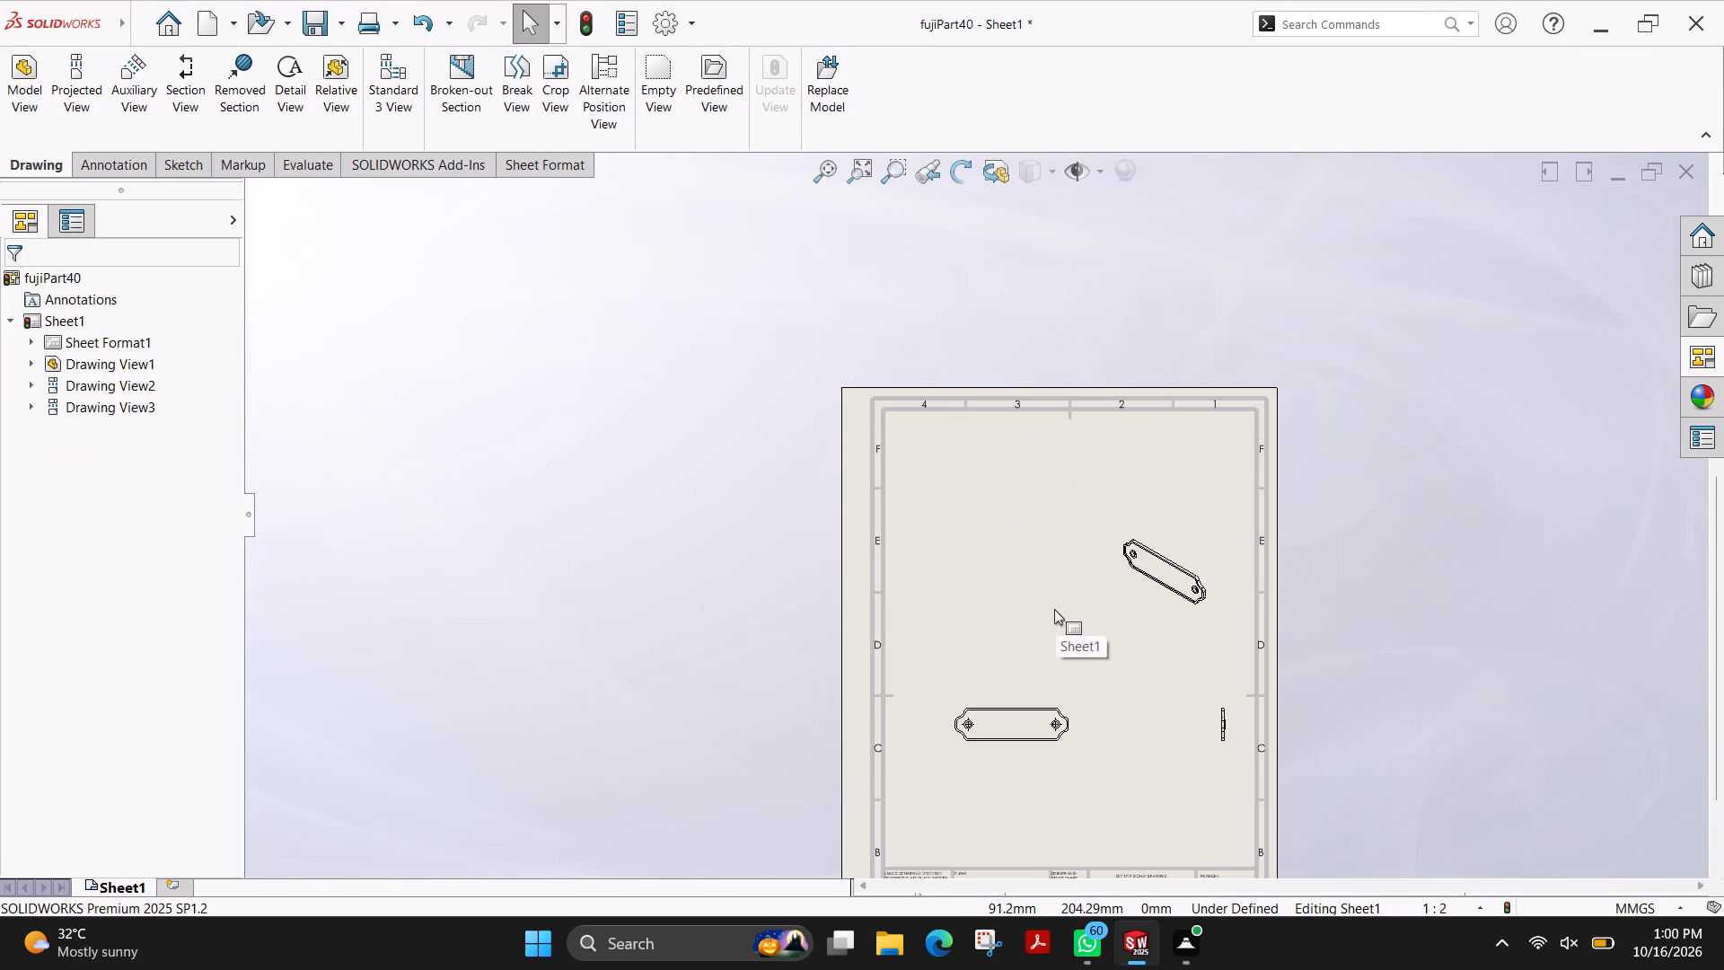
scroll(1050, 609, up, 1)
scroll(1050, 609, down, 4)
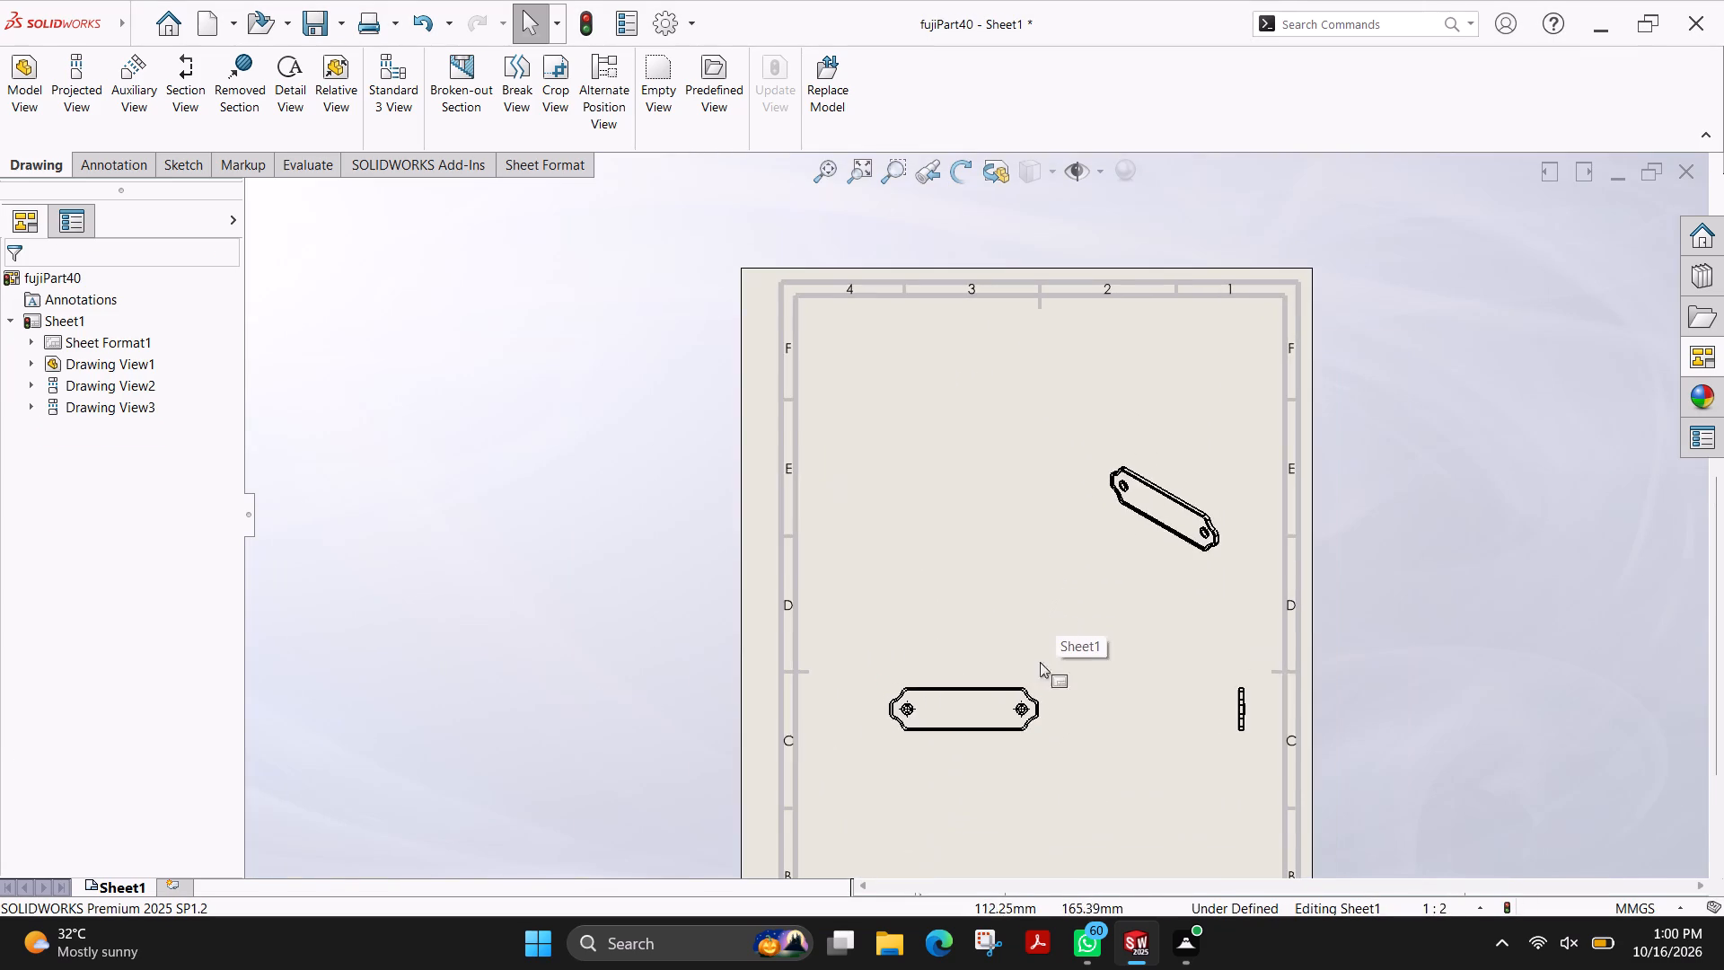
scroll(1009, 739, down, 10)
scroll(826, 556, down, 1)
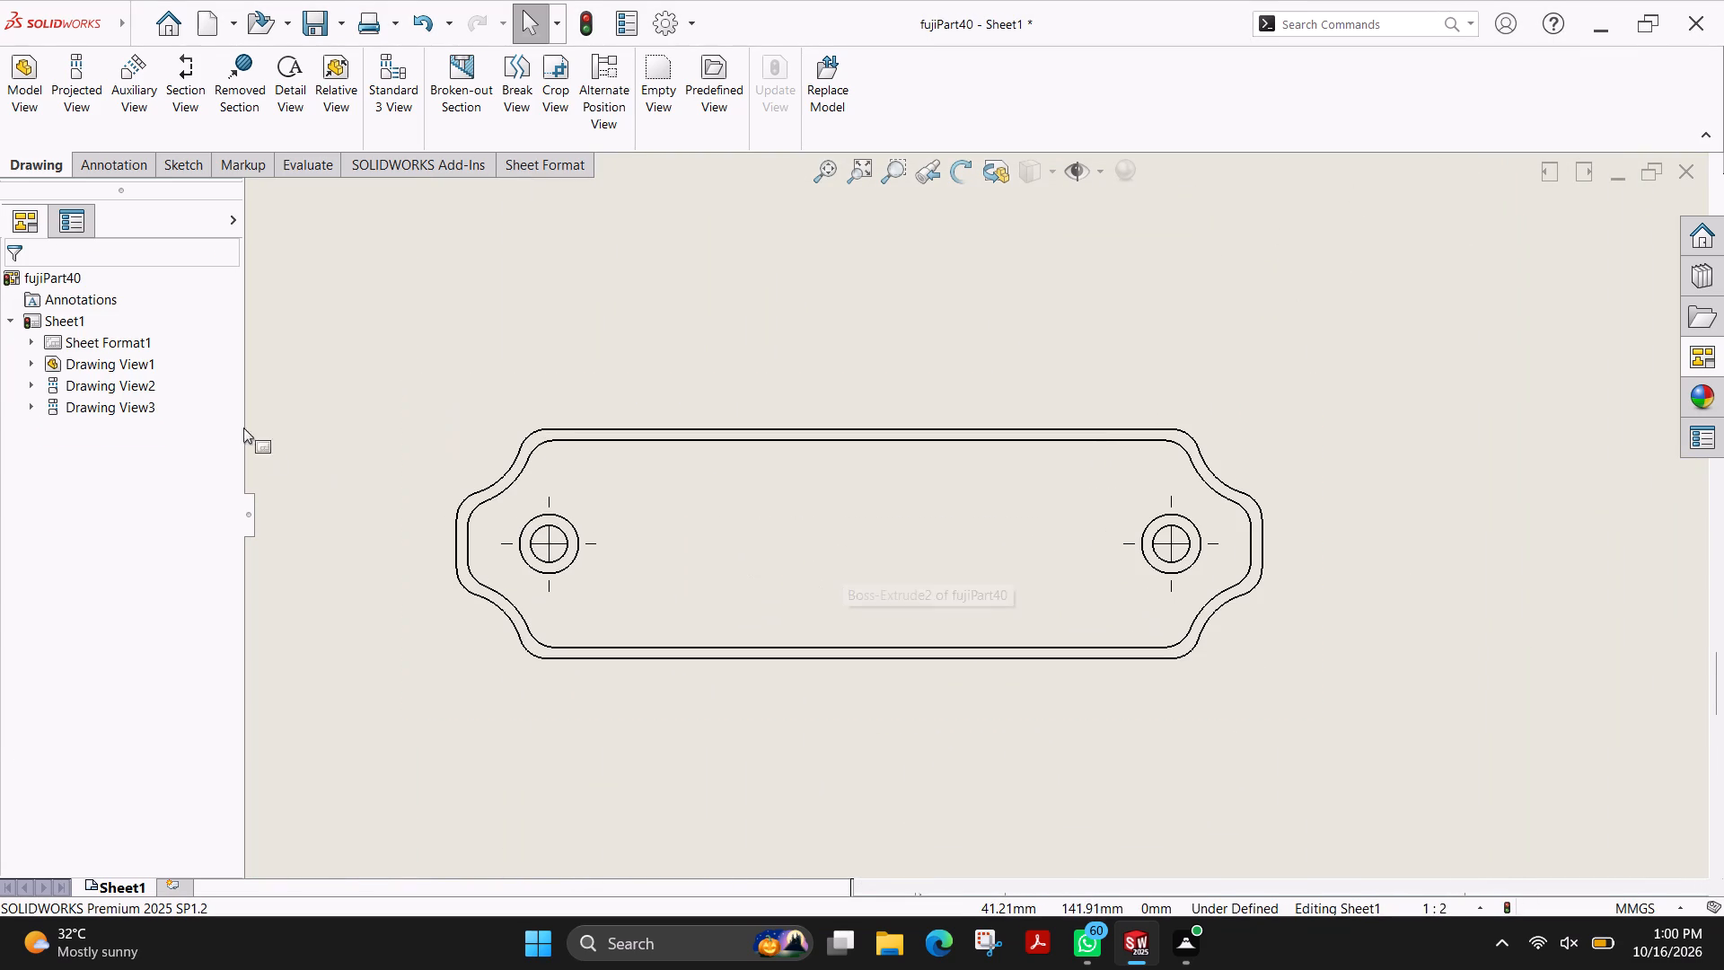
click(177, 83)
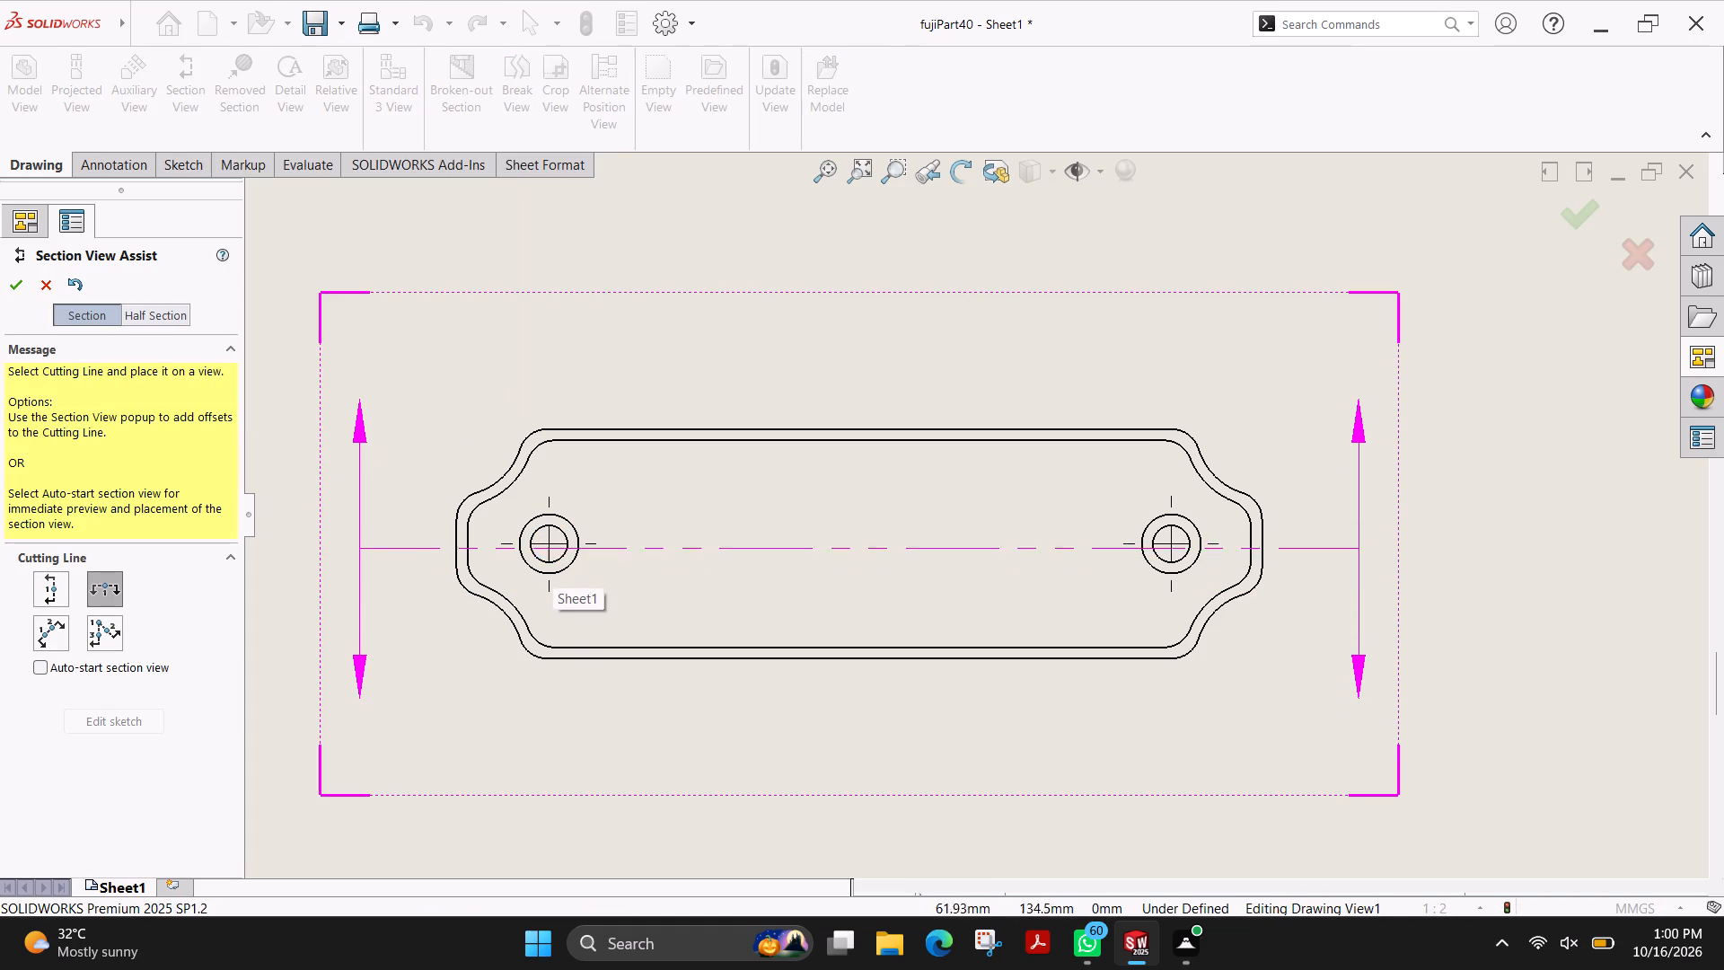
click(827, 543)
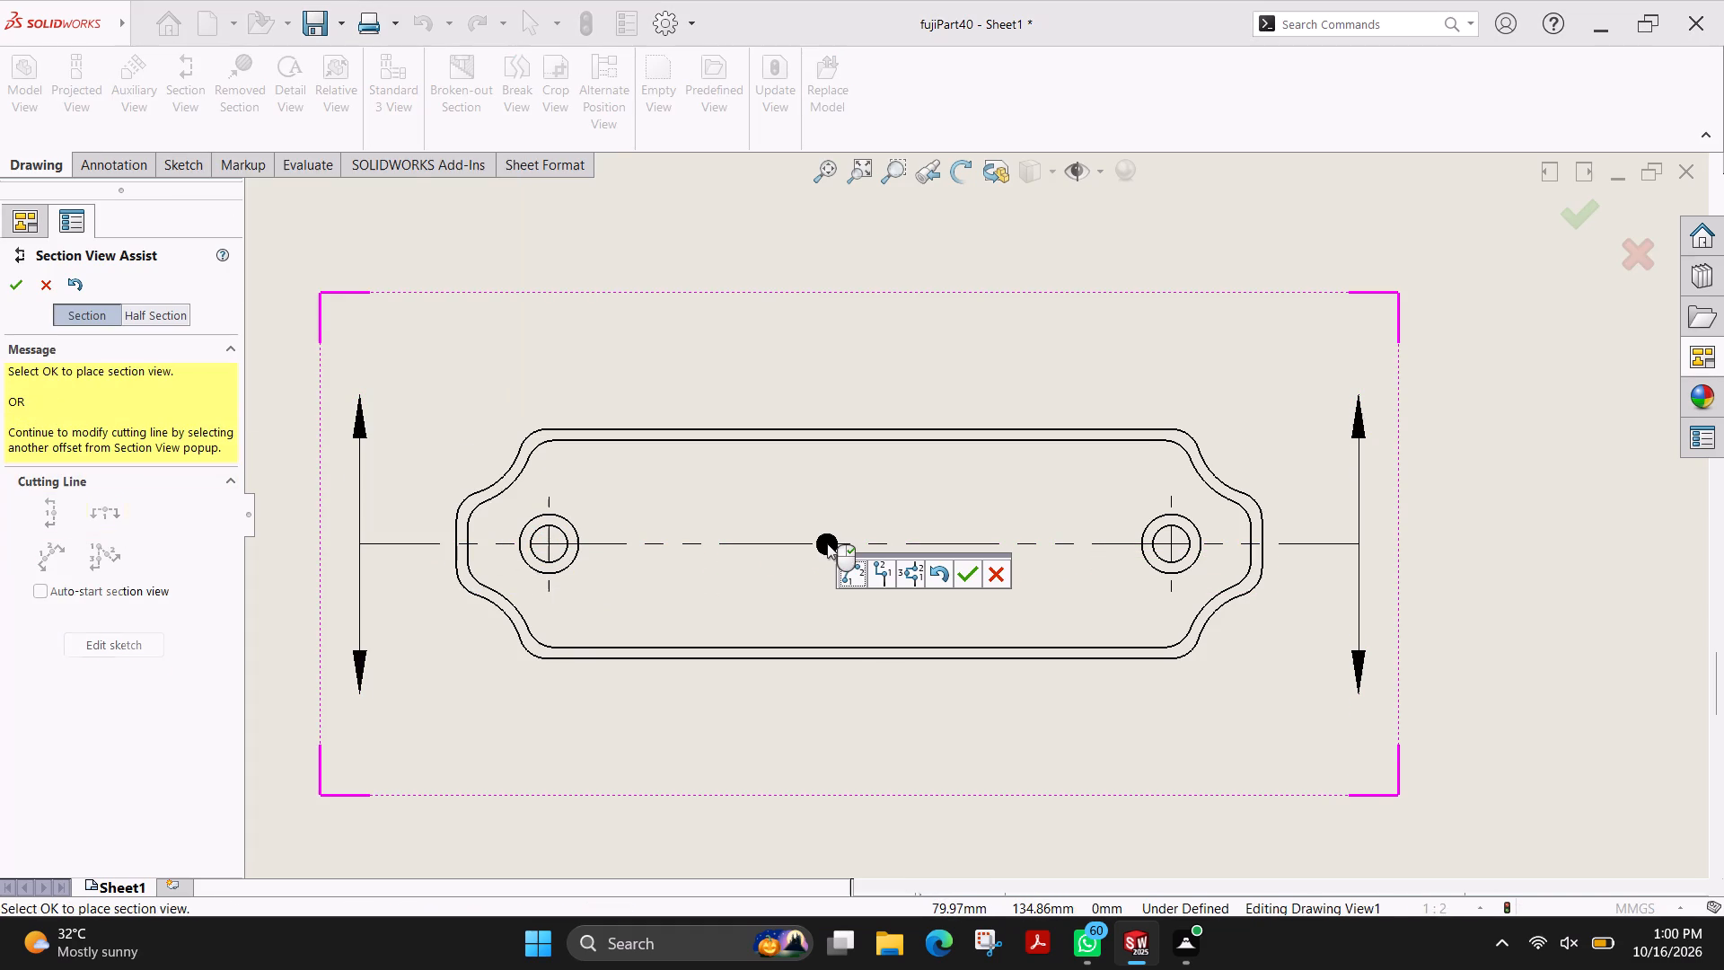
click(968, 578)
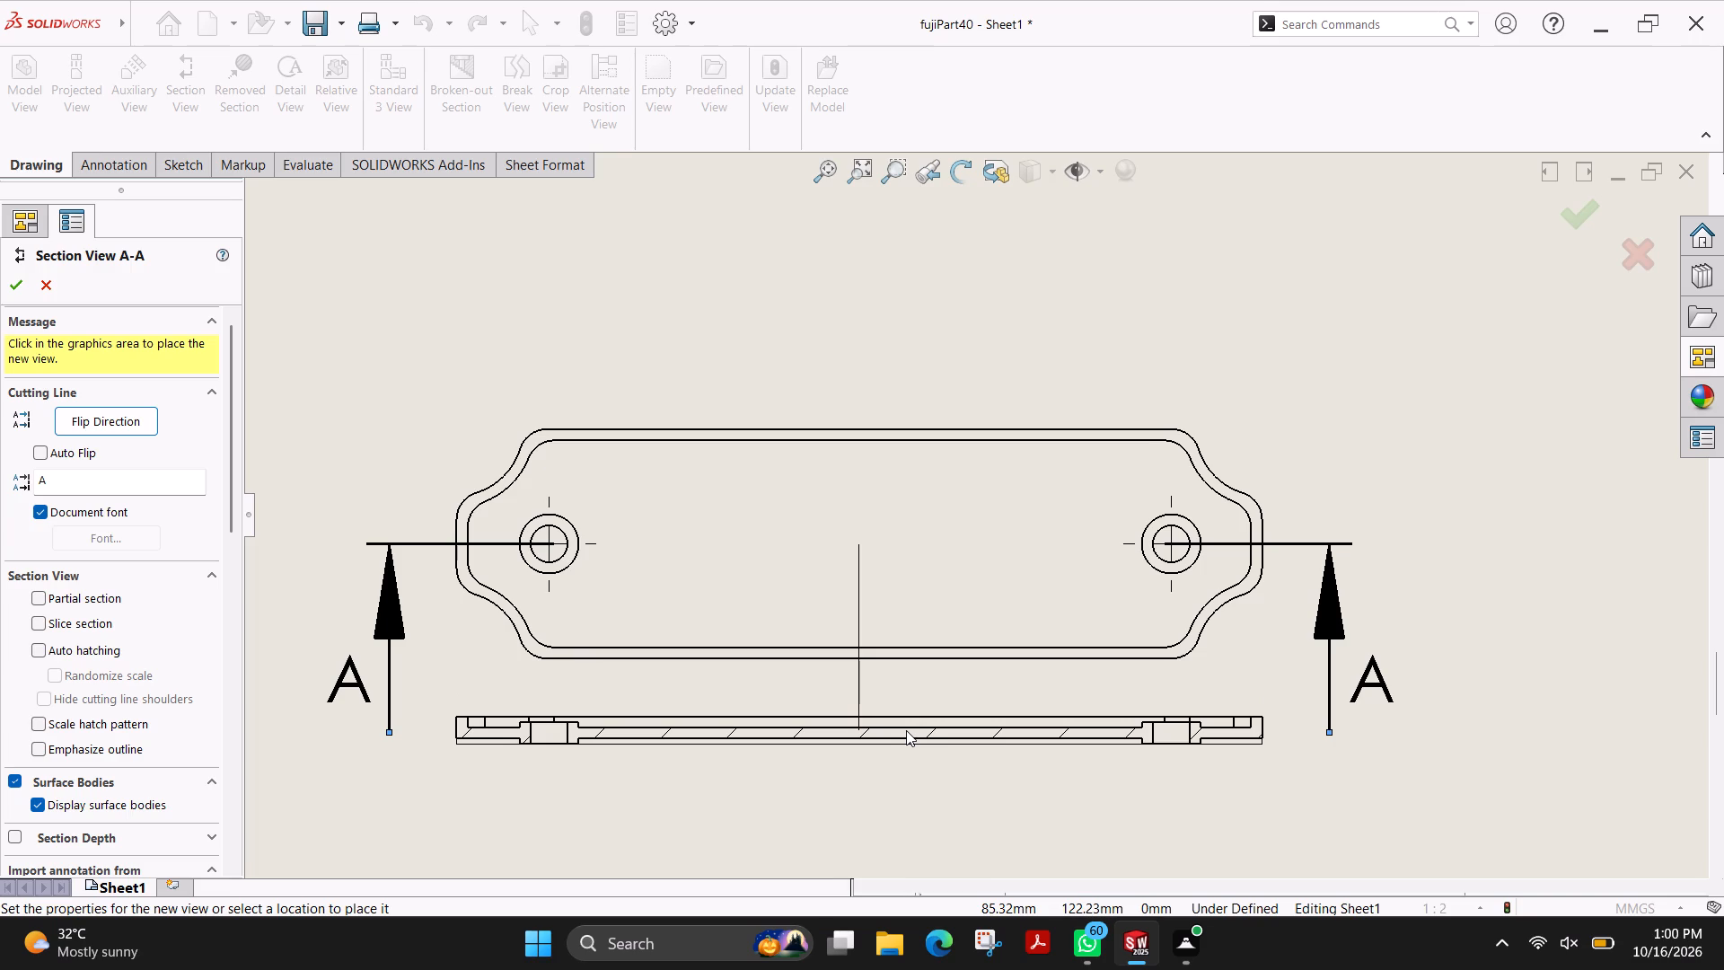
Flip the section's cutting direction and place section view A-A directly above the main view in zone D.
click(112, 426)
scroll(766, 282, up, 2)
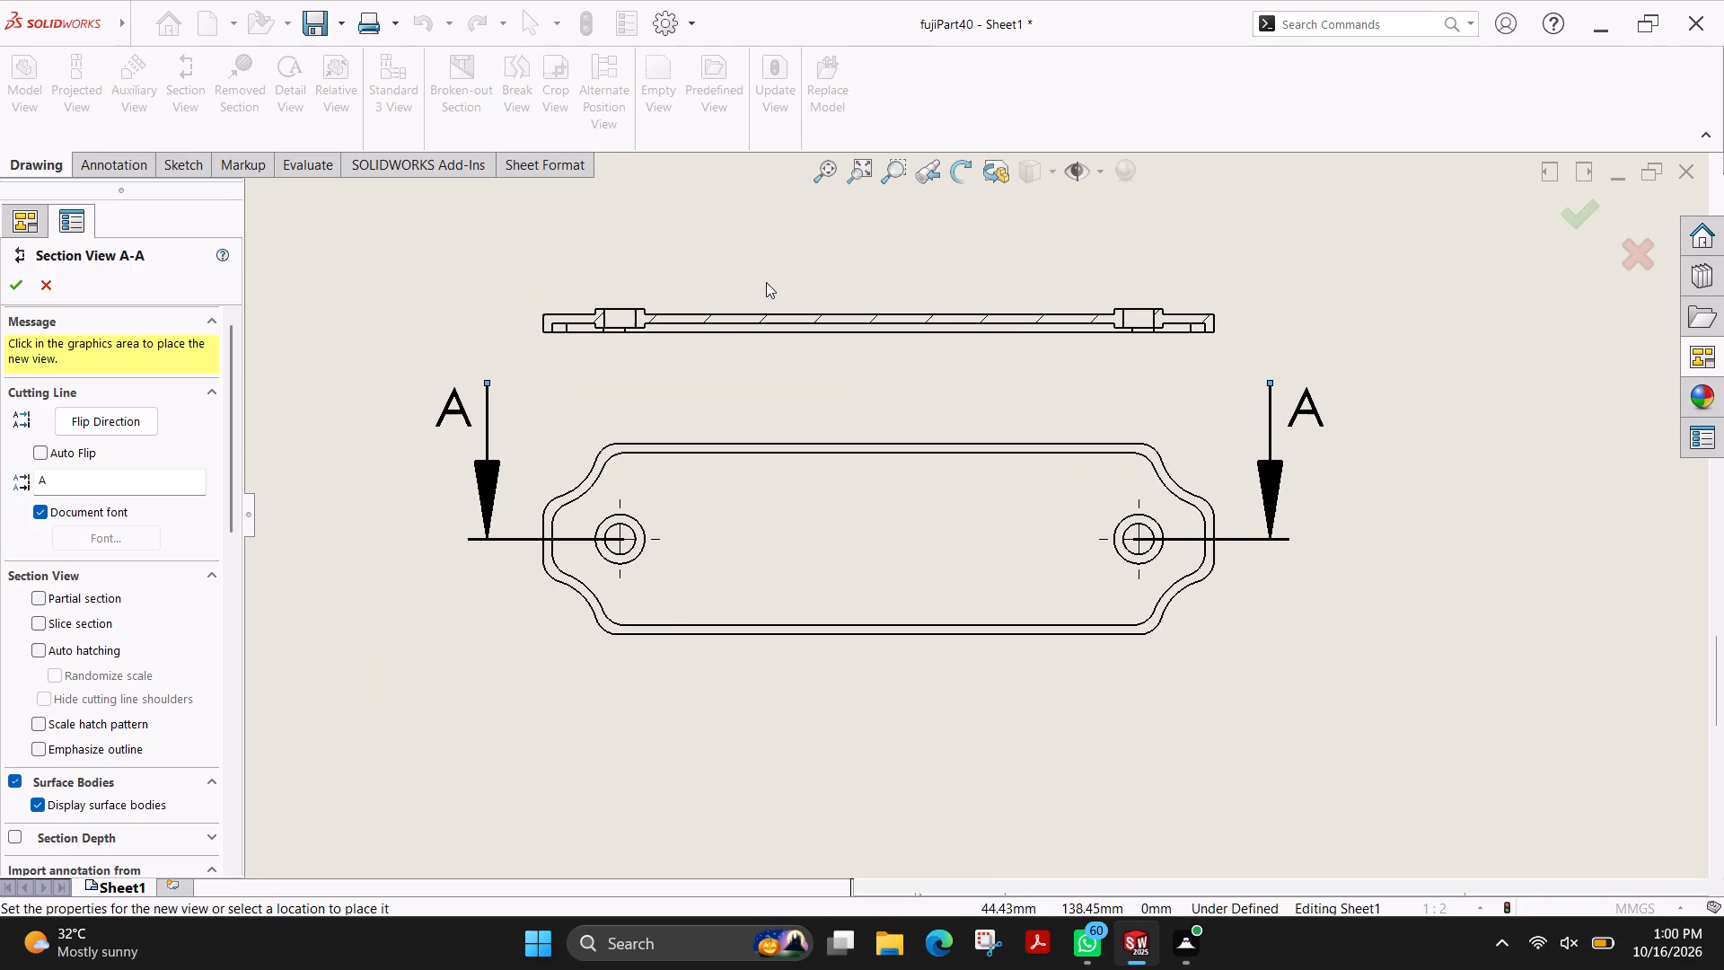
scroll(766, 218, down, 1)
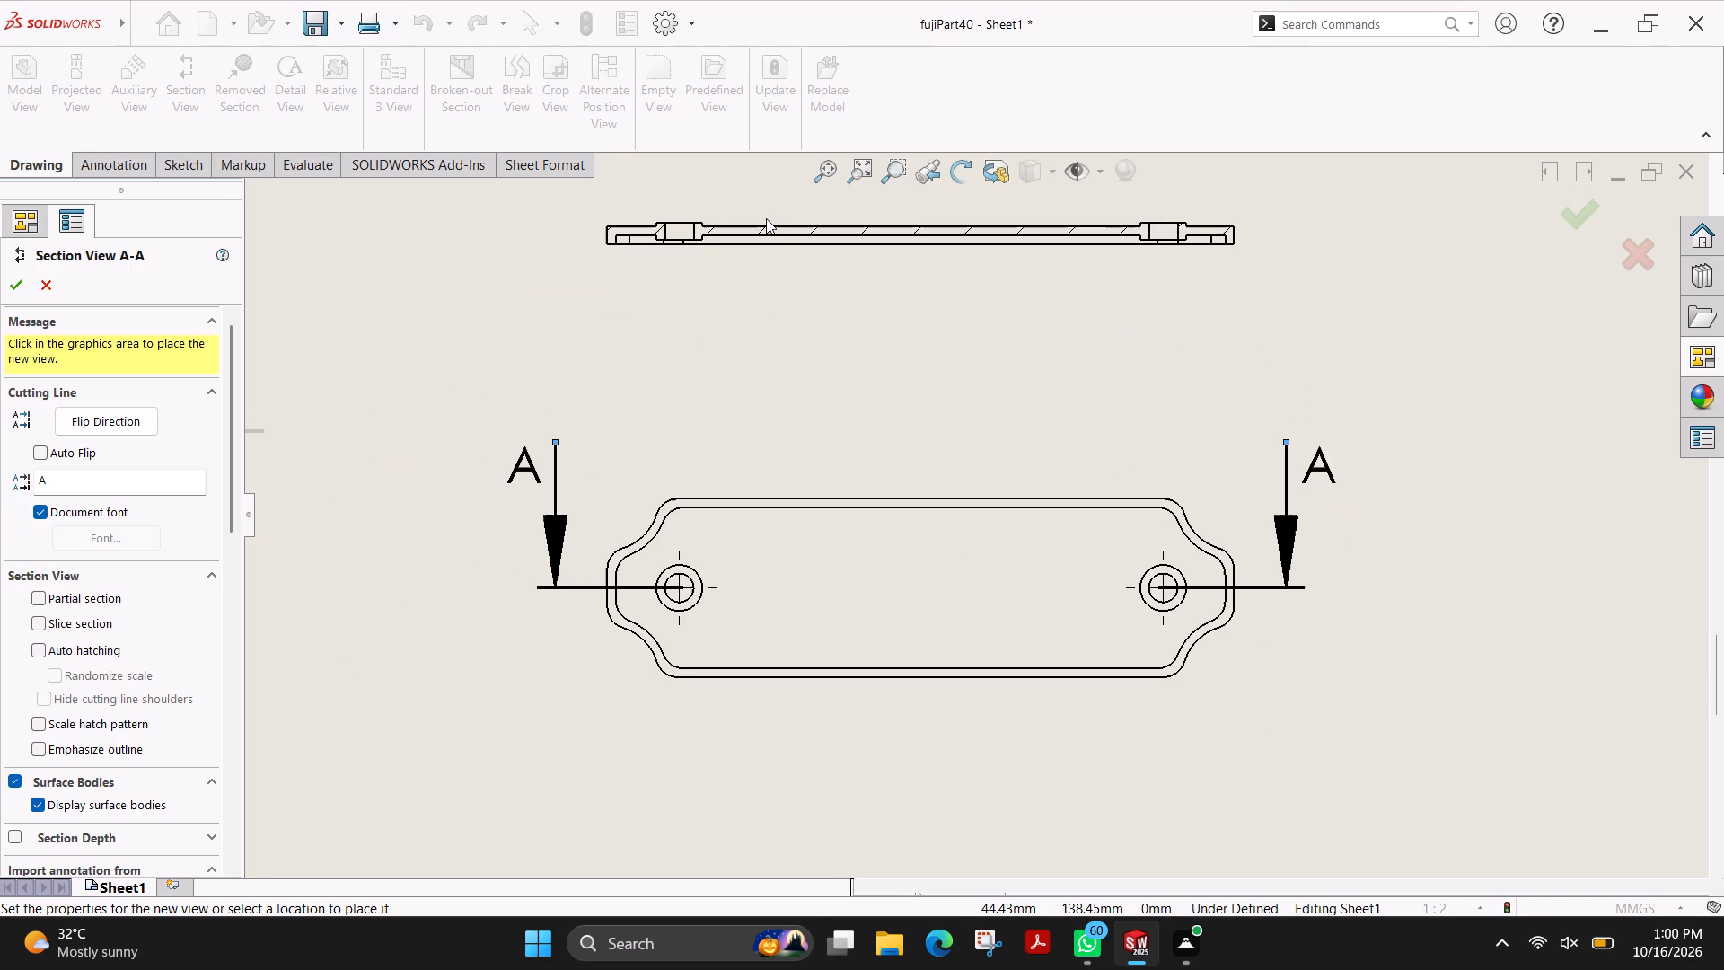
scroll(766, 218, down, 2)
scroll(902, 227, up, 2)
scroll(1097, 337, up, 2)
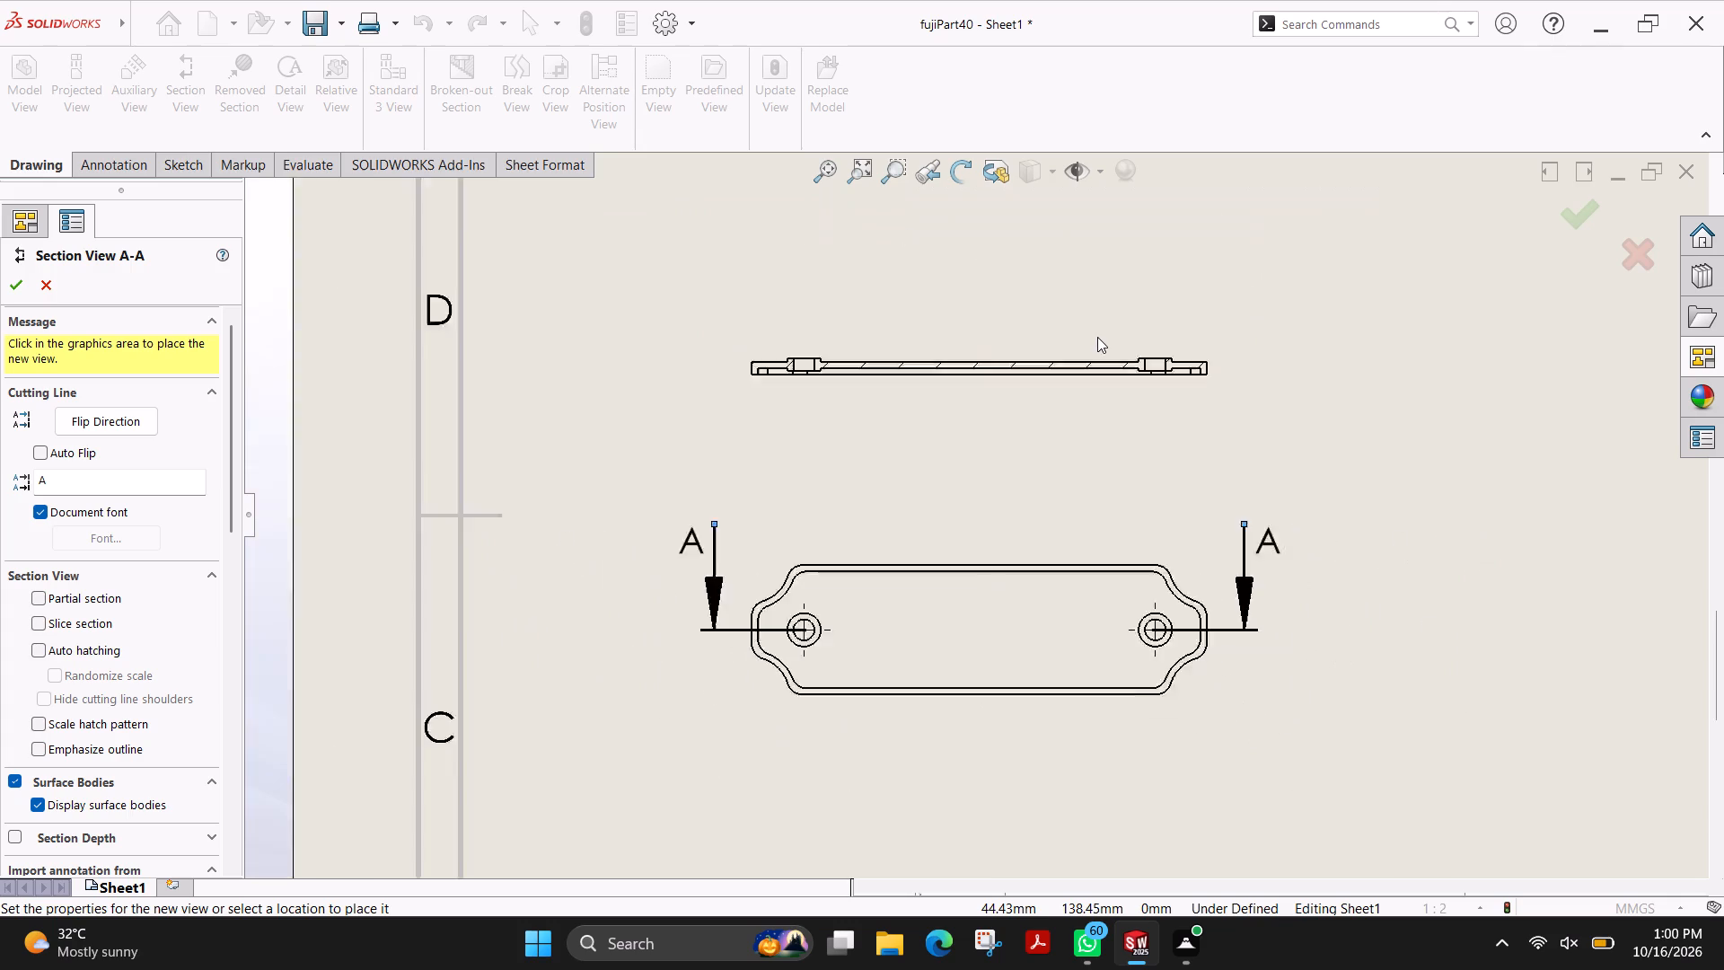
scroll(1097, 337, up, 2)
click(988, 305)
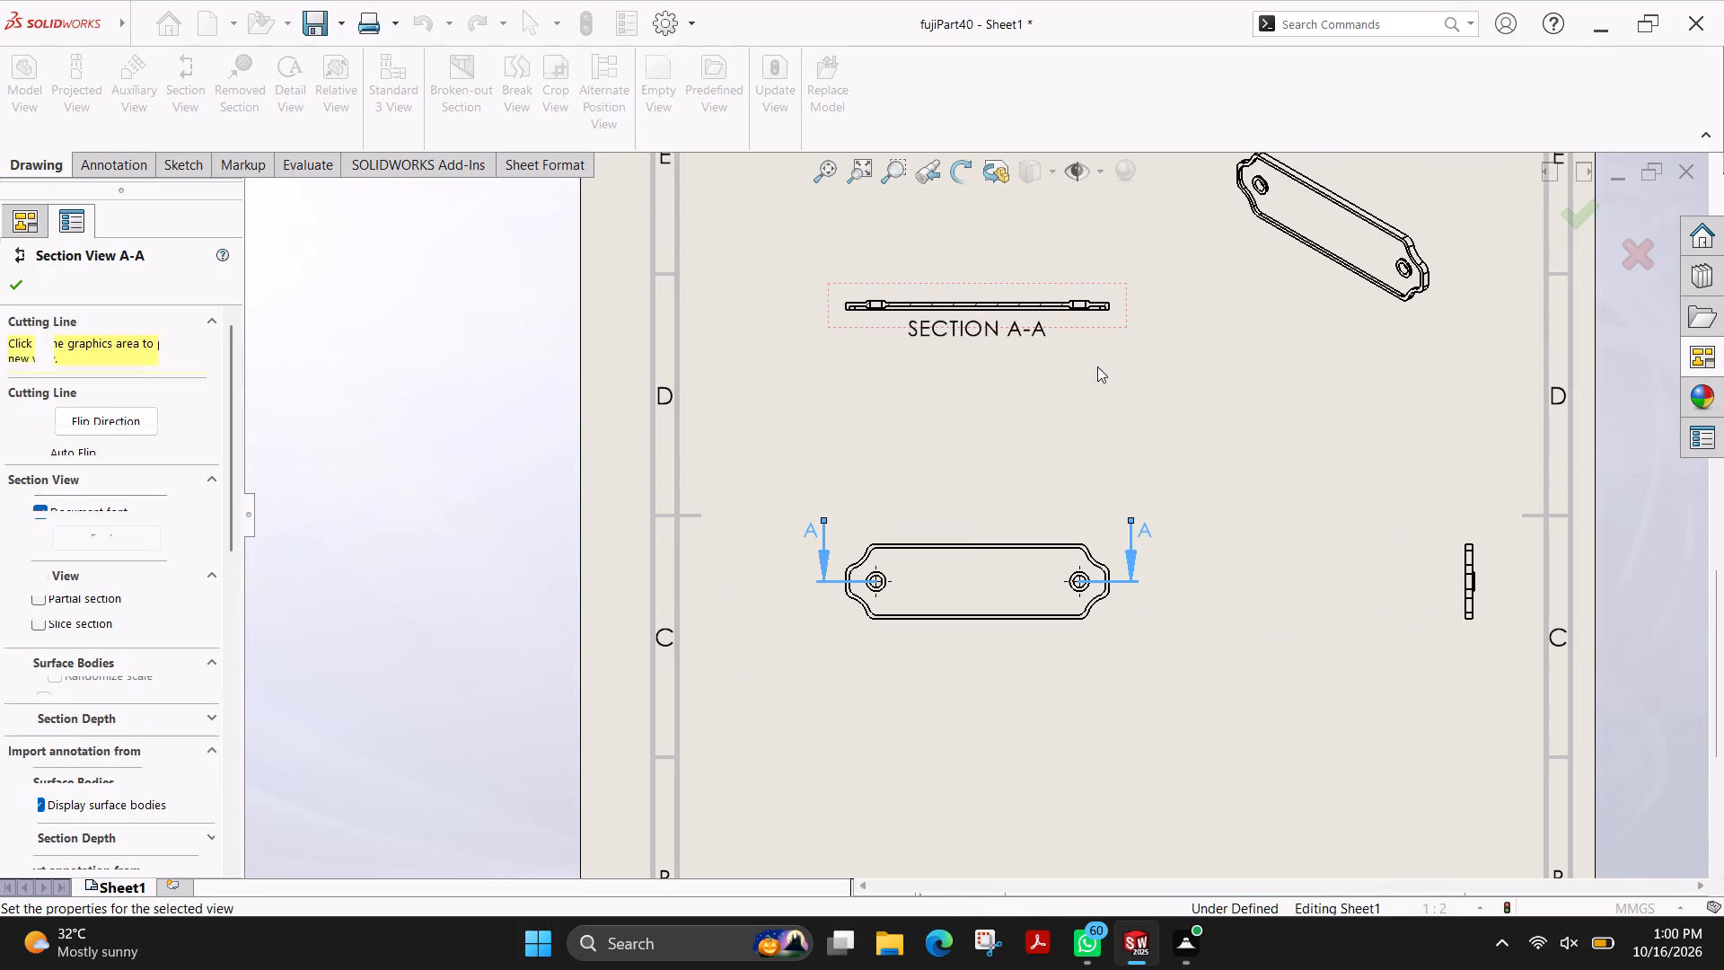
Move the SECTION A-A label slightly farther below the section view.
drag(1002, 336, 1002, 360)
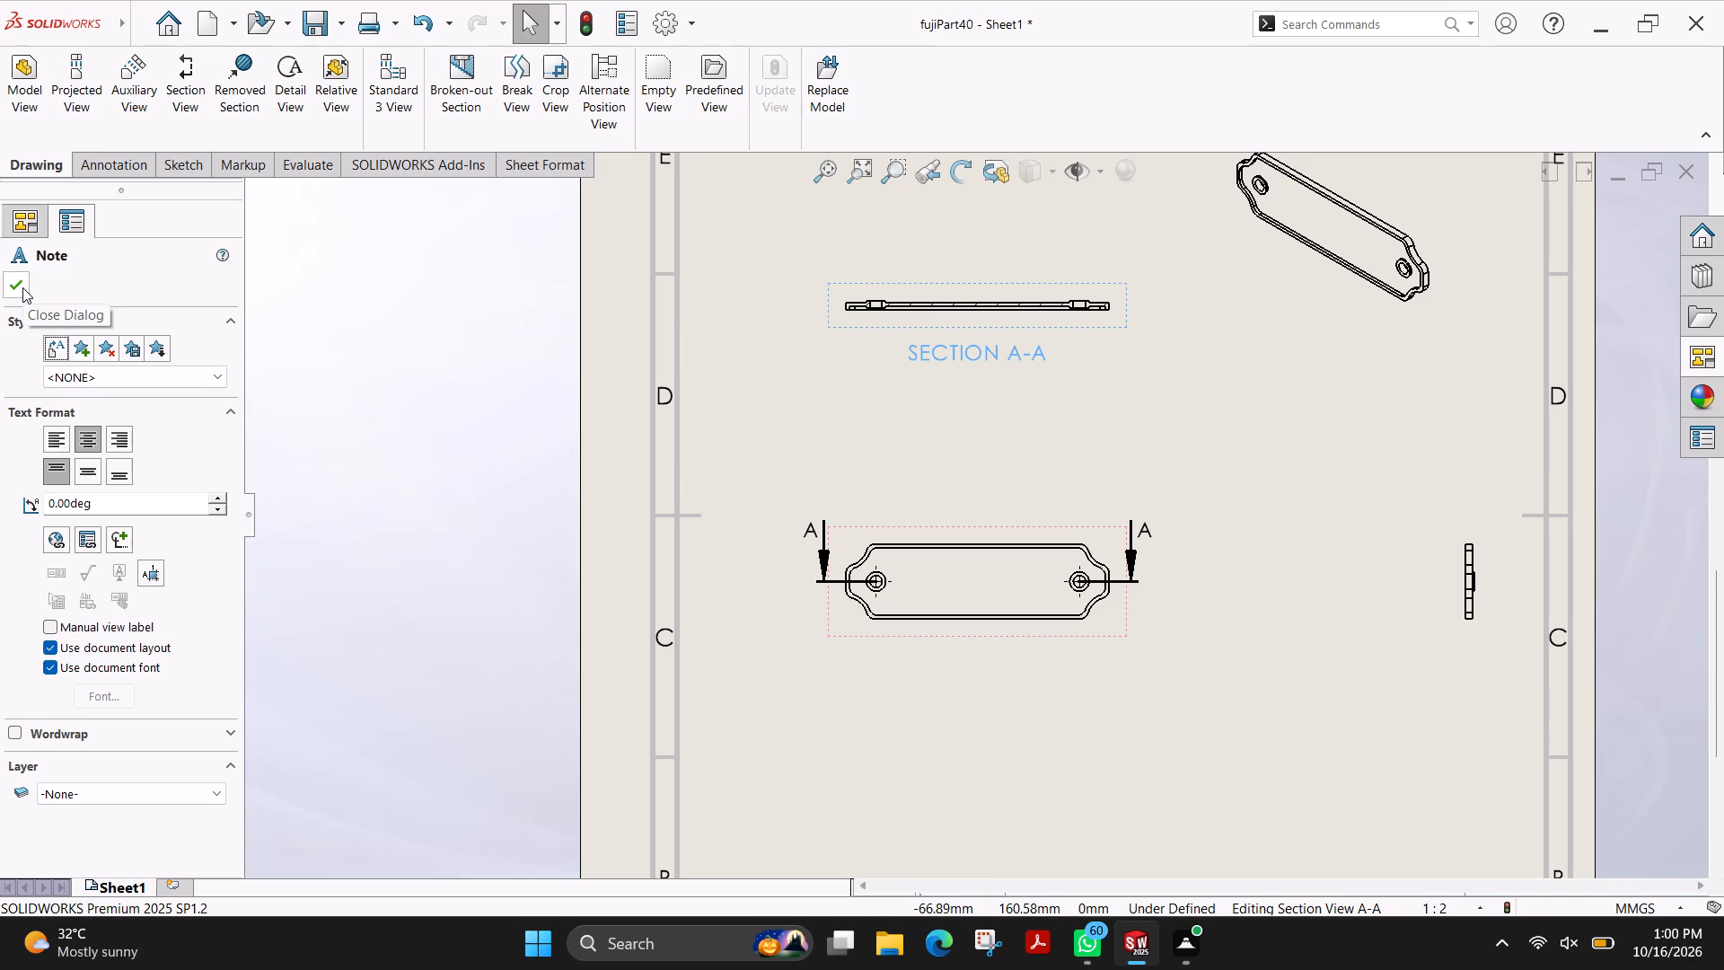
click(22, 287)
Set section view A-A to a custom scale of 1:1 and shaded with edges display style.
scroll(1018, 410, down, 4)
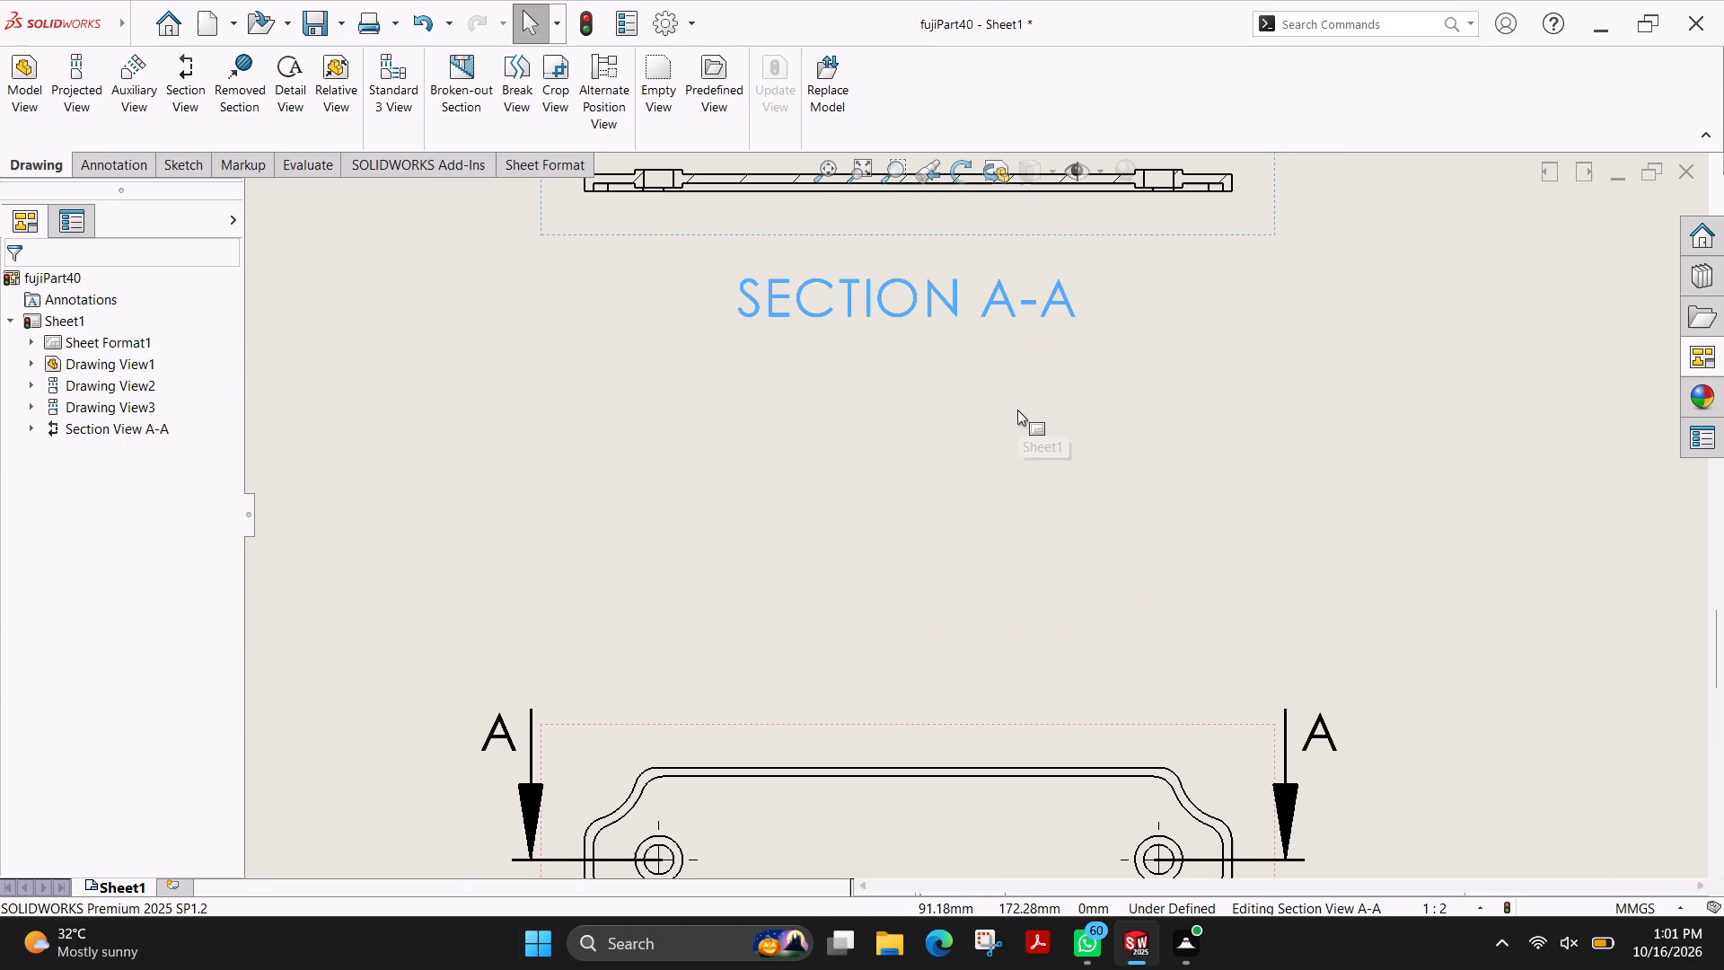
scroll(1016, 424, up, 5)
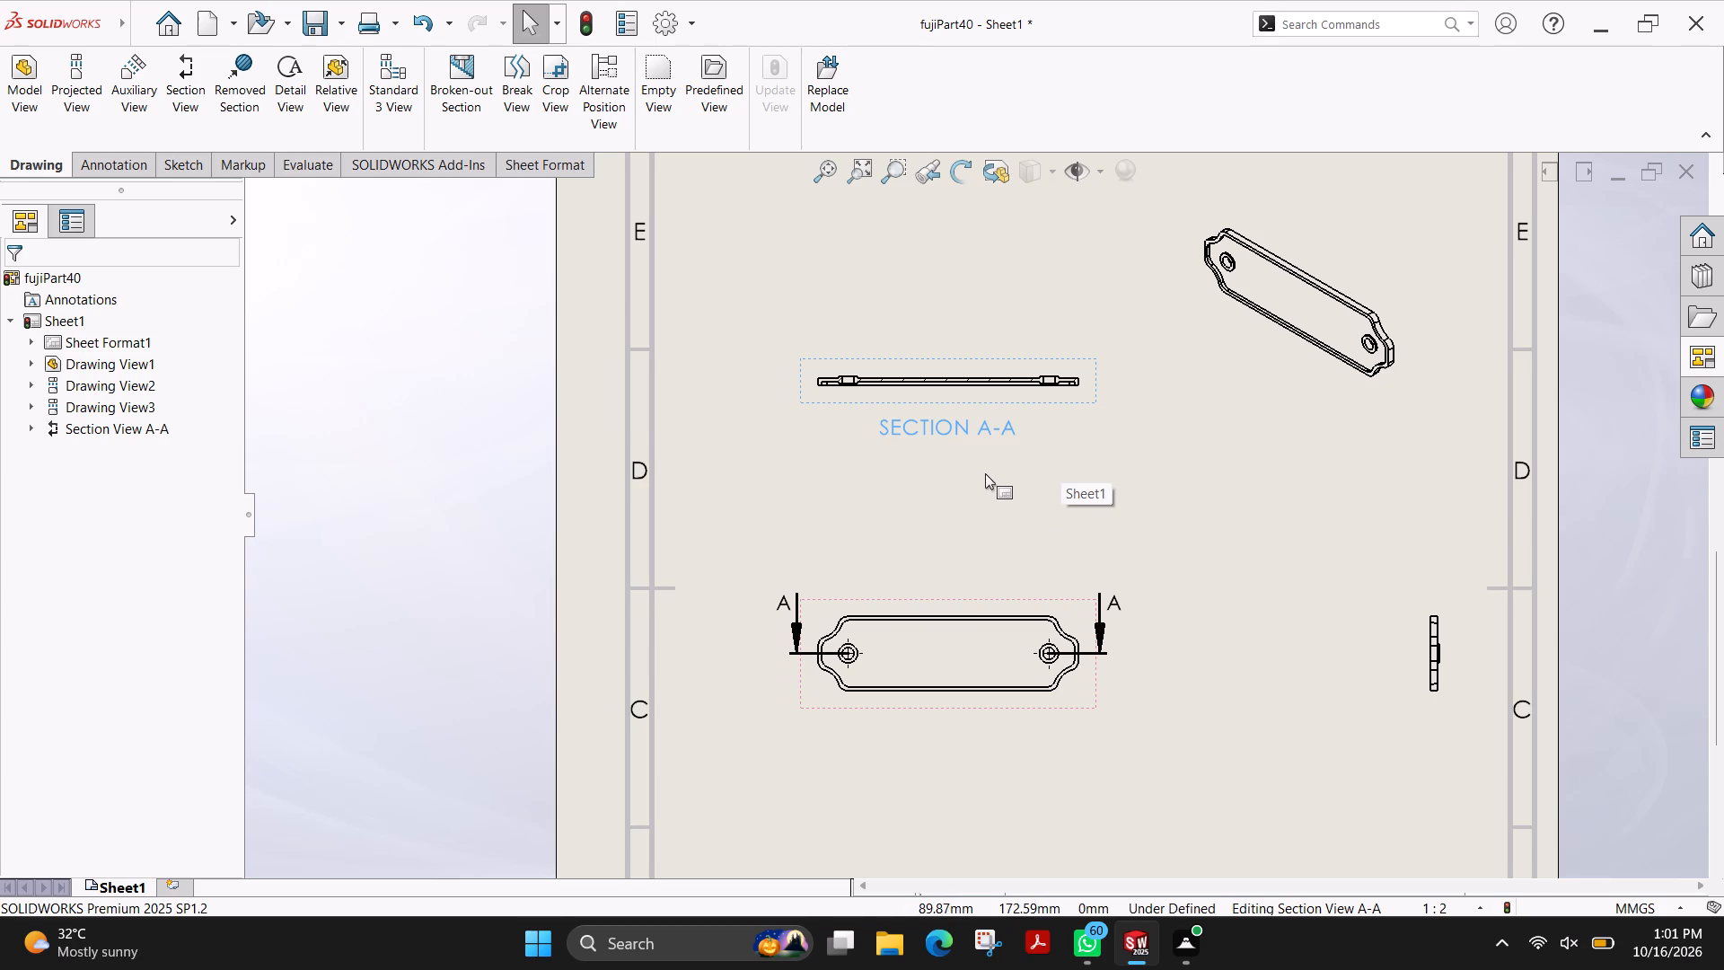
click(94, 174)
click(804, 400)
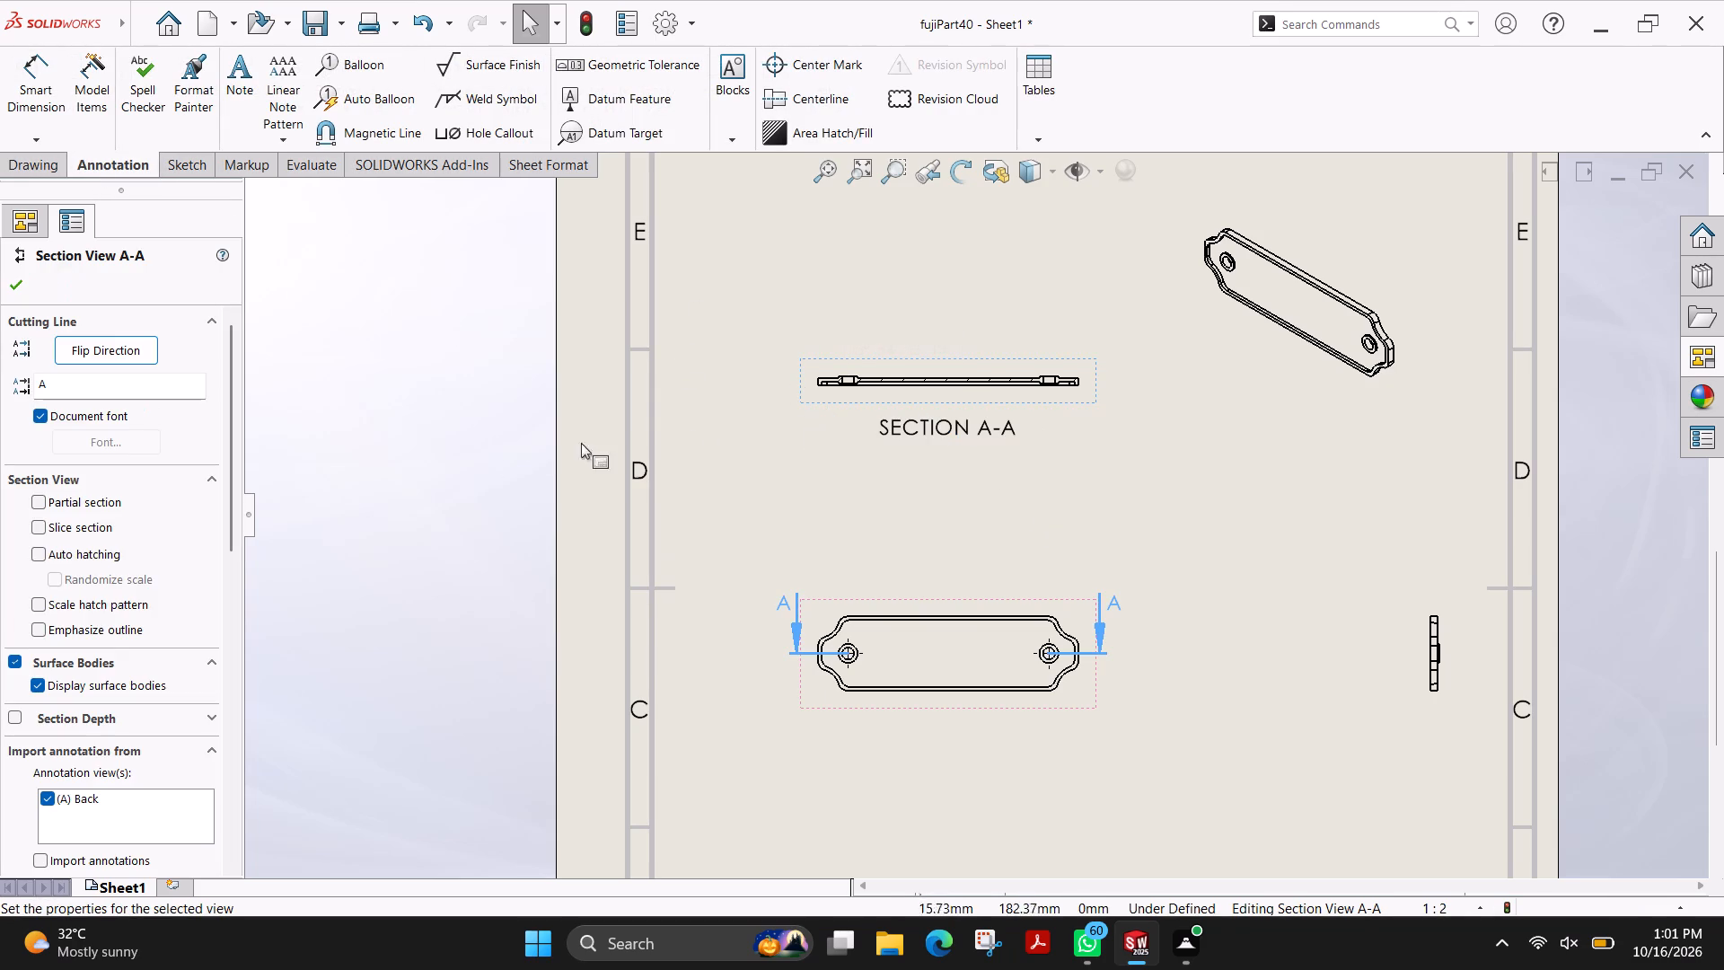
scroll(180, 703, down, 4)
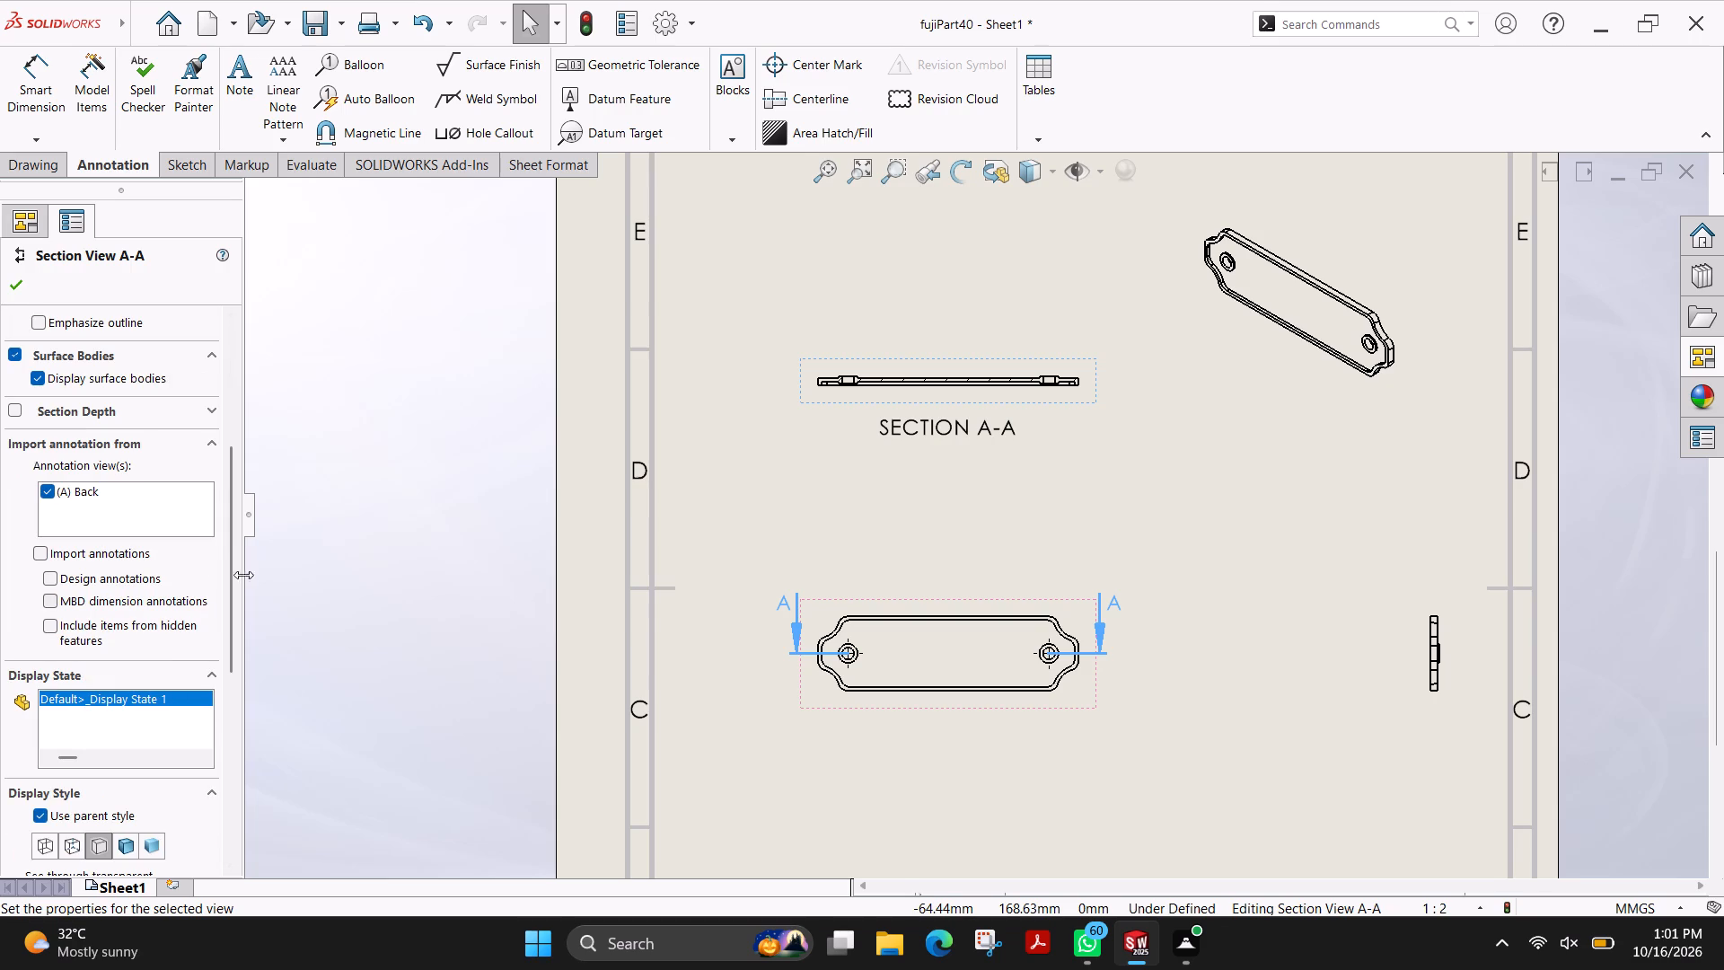
scroll(245, 575, down, 3)
scroll(857, 562, up, 2)
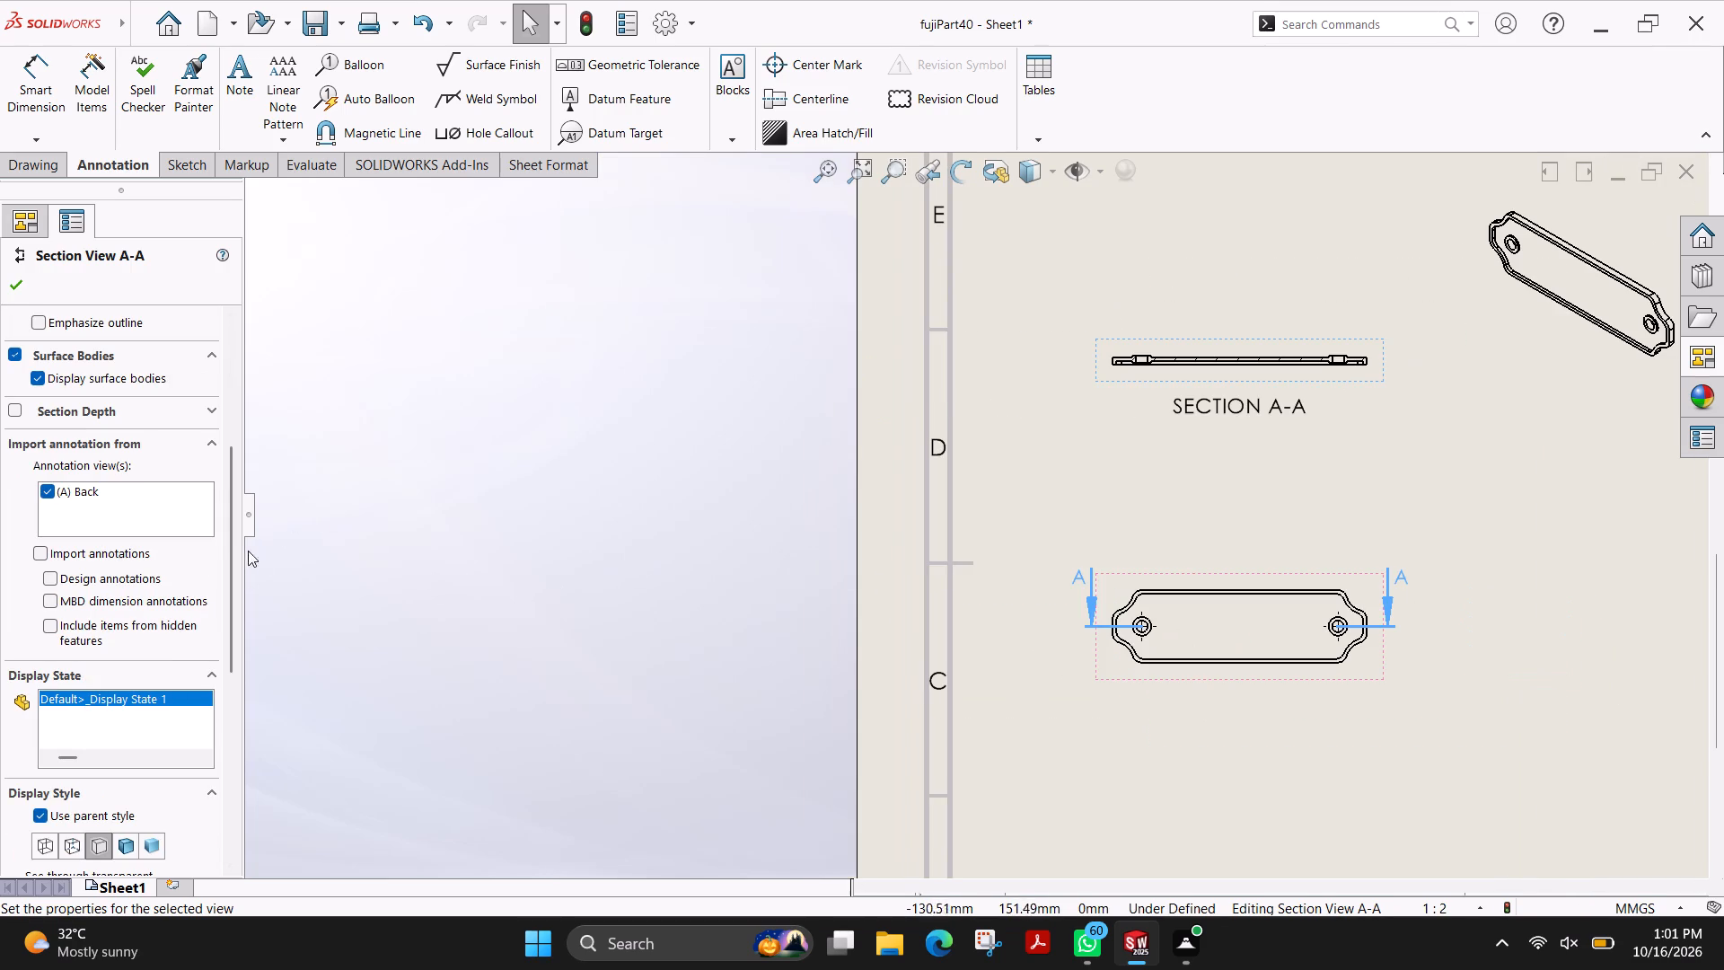
drag(232, 560, 223, 769)
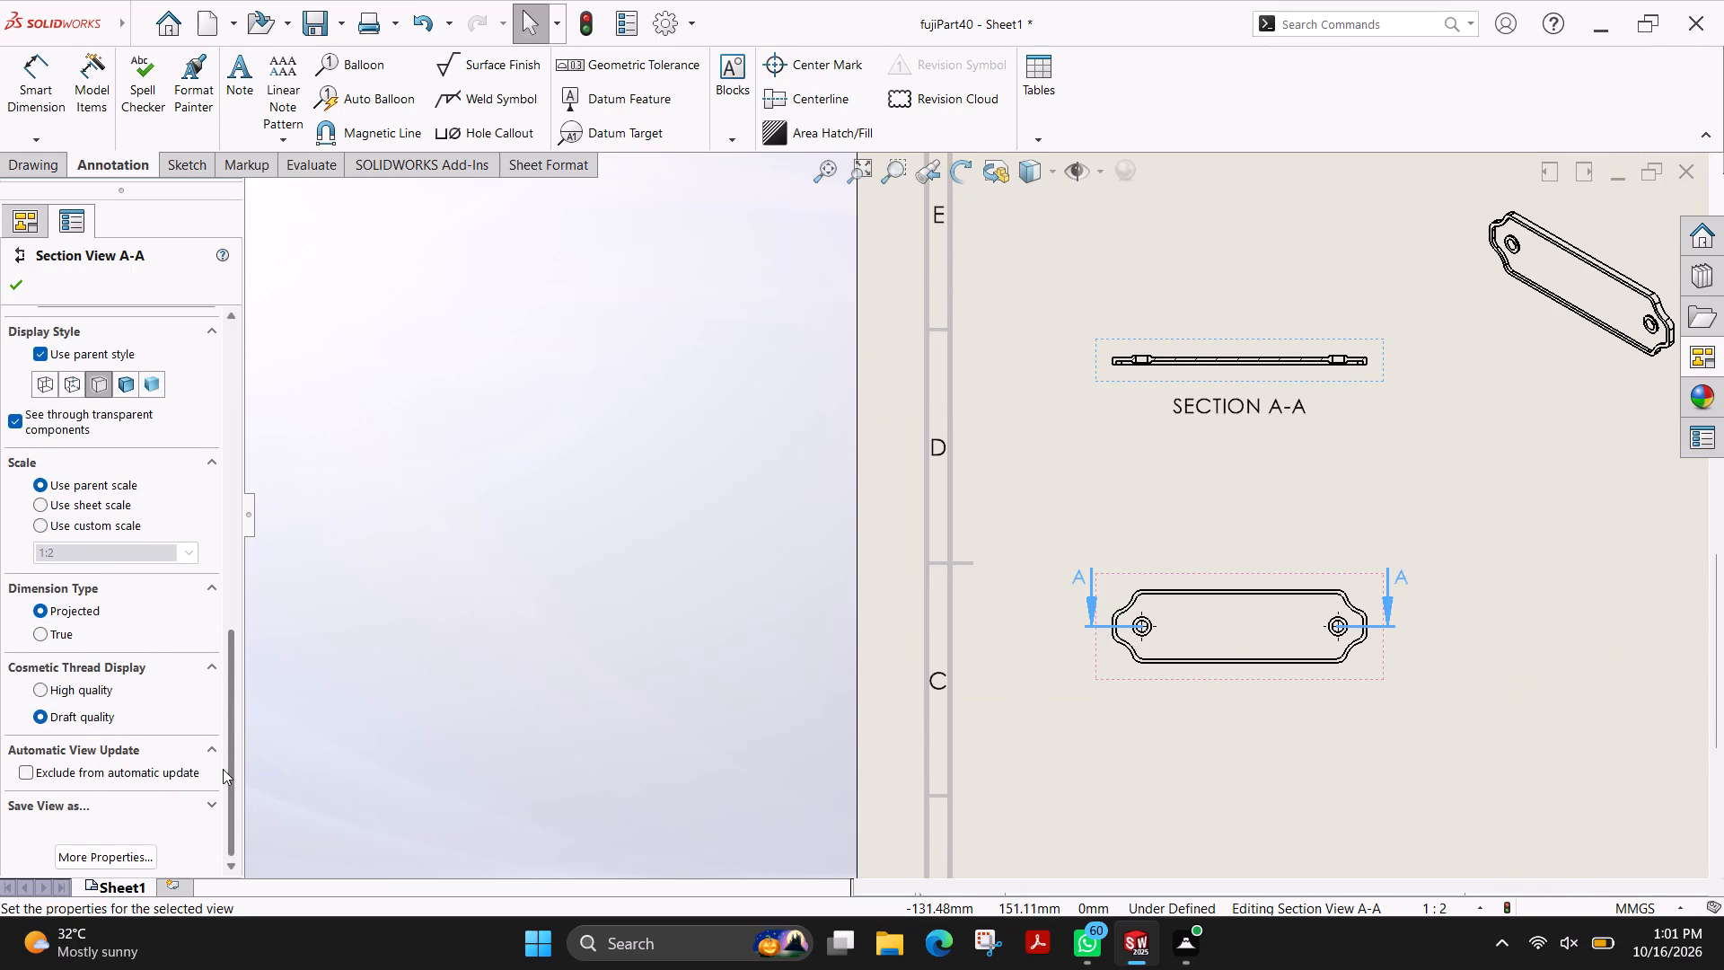
drag(223, 769, 223, 788)
click(103, 527)
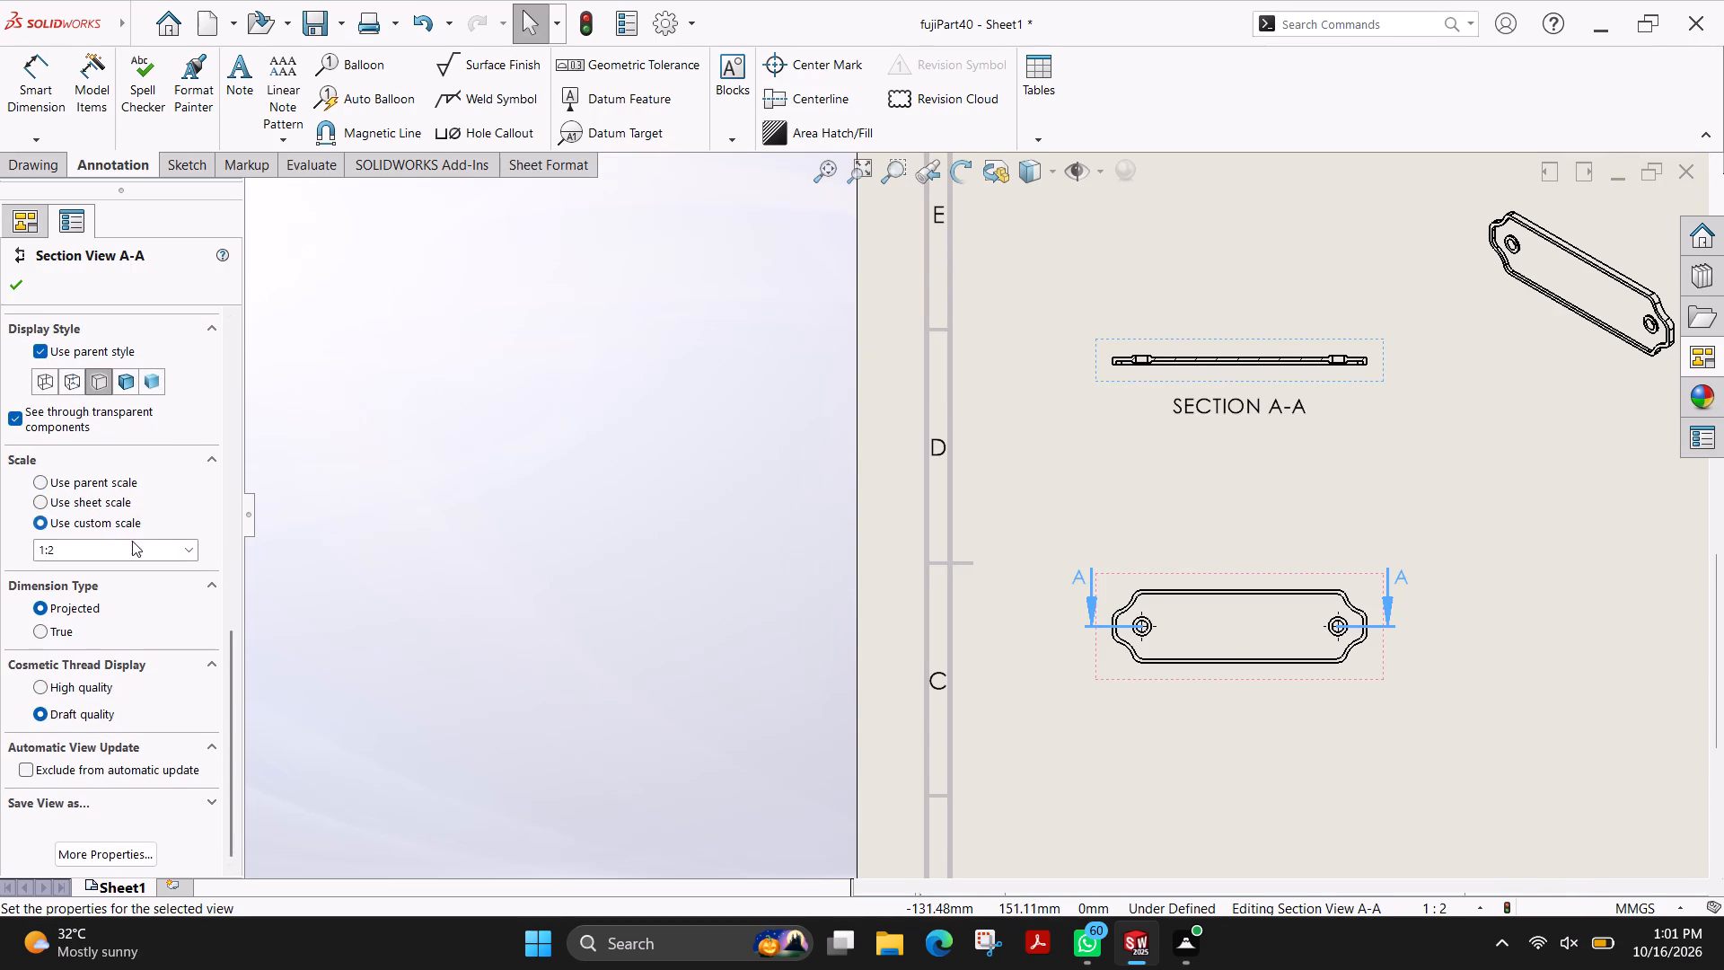
click(181, 548)
click(147, 566)
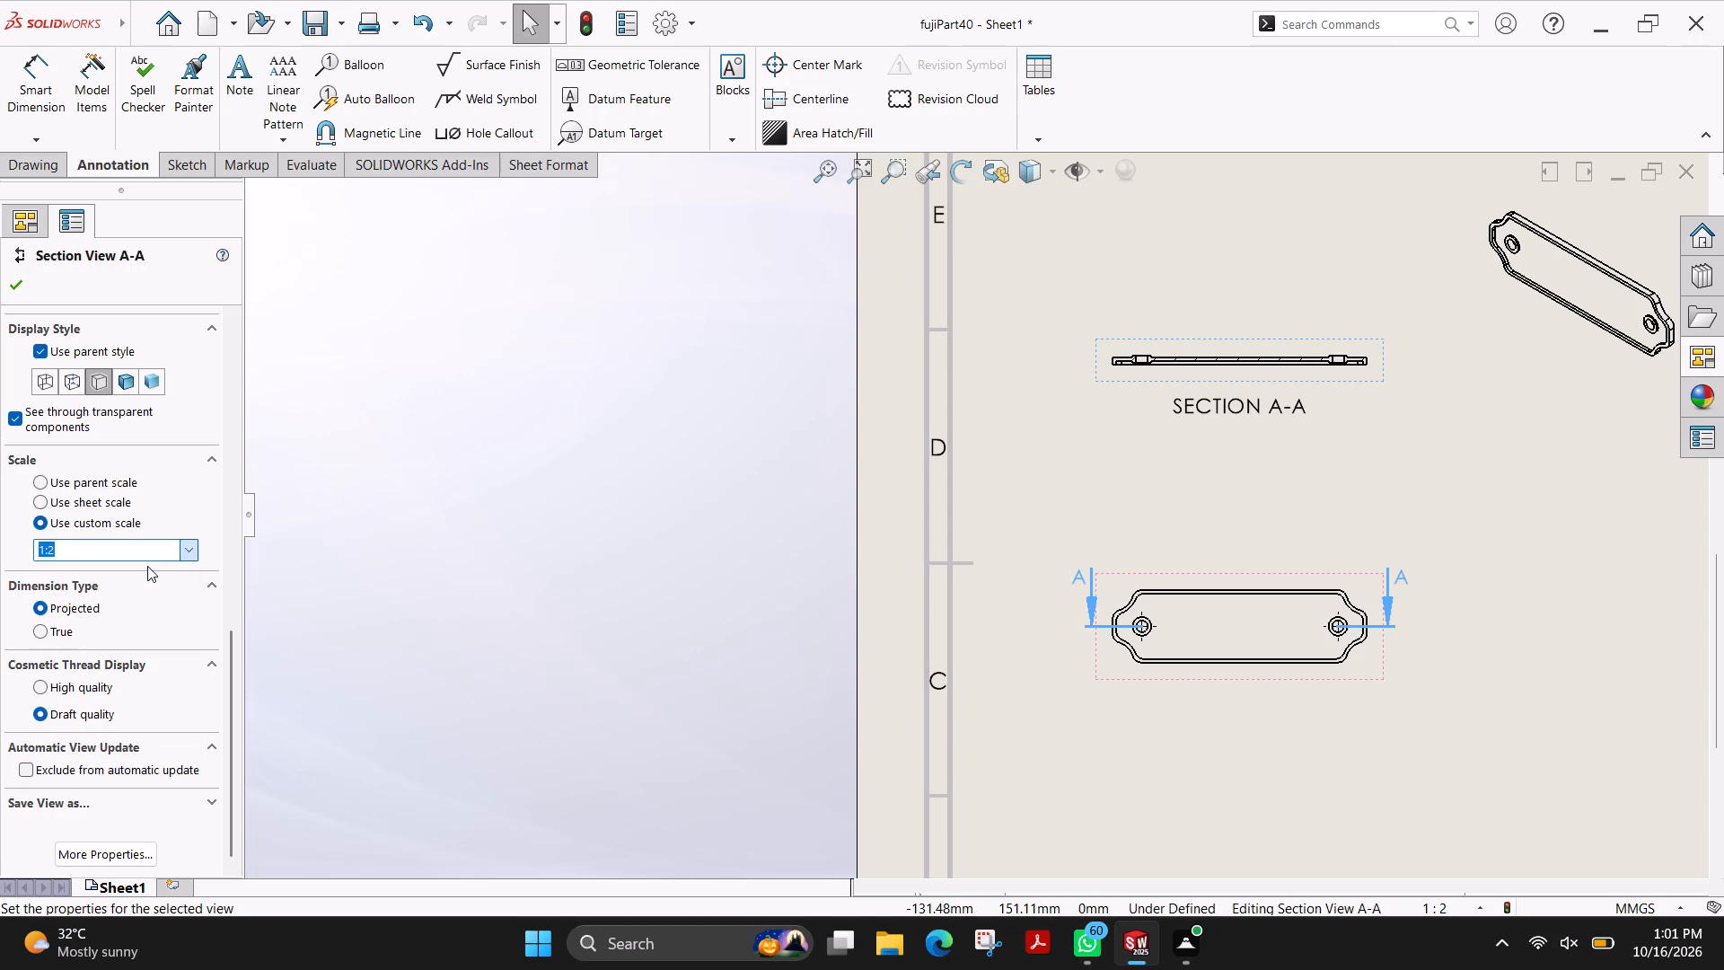
click(126, 384)
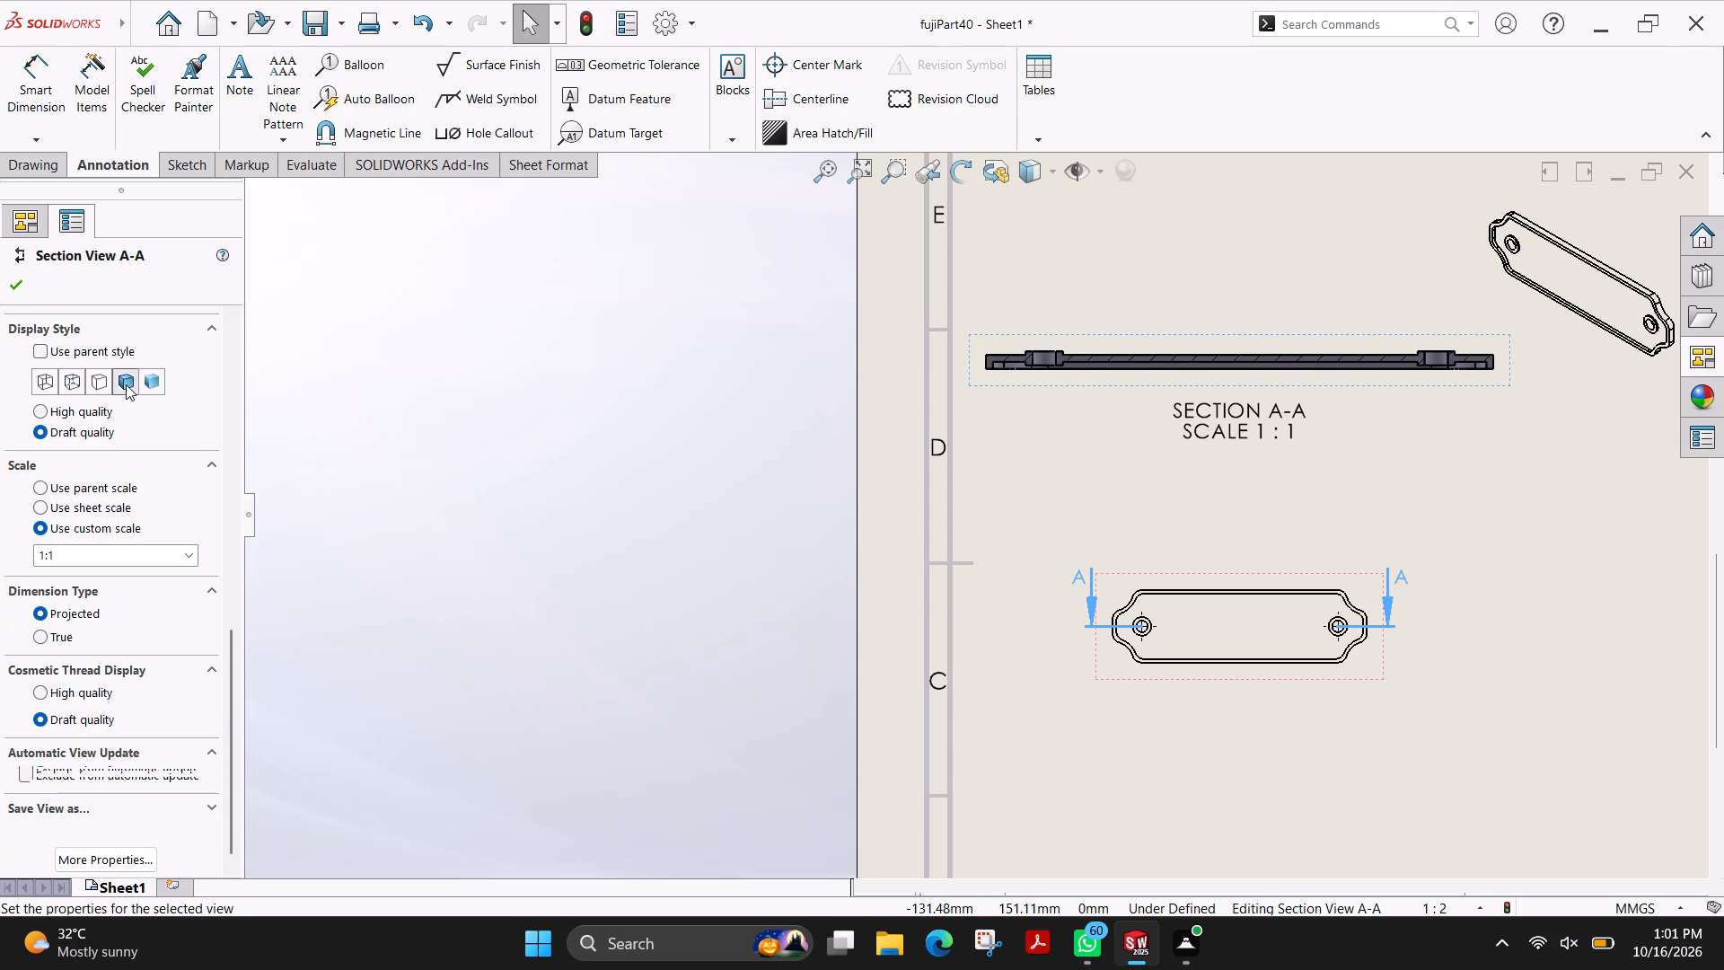
click(17, 293)
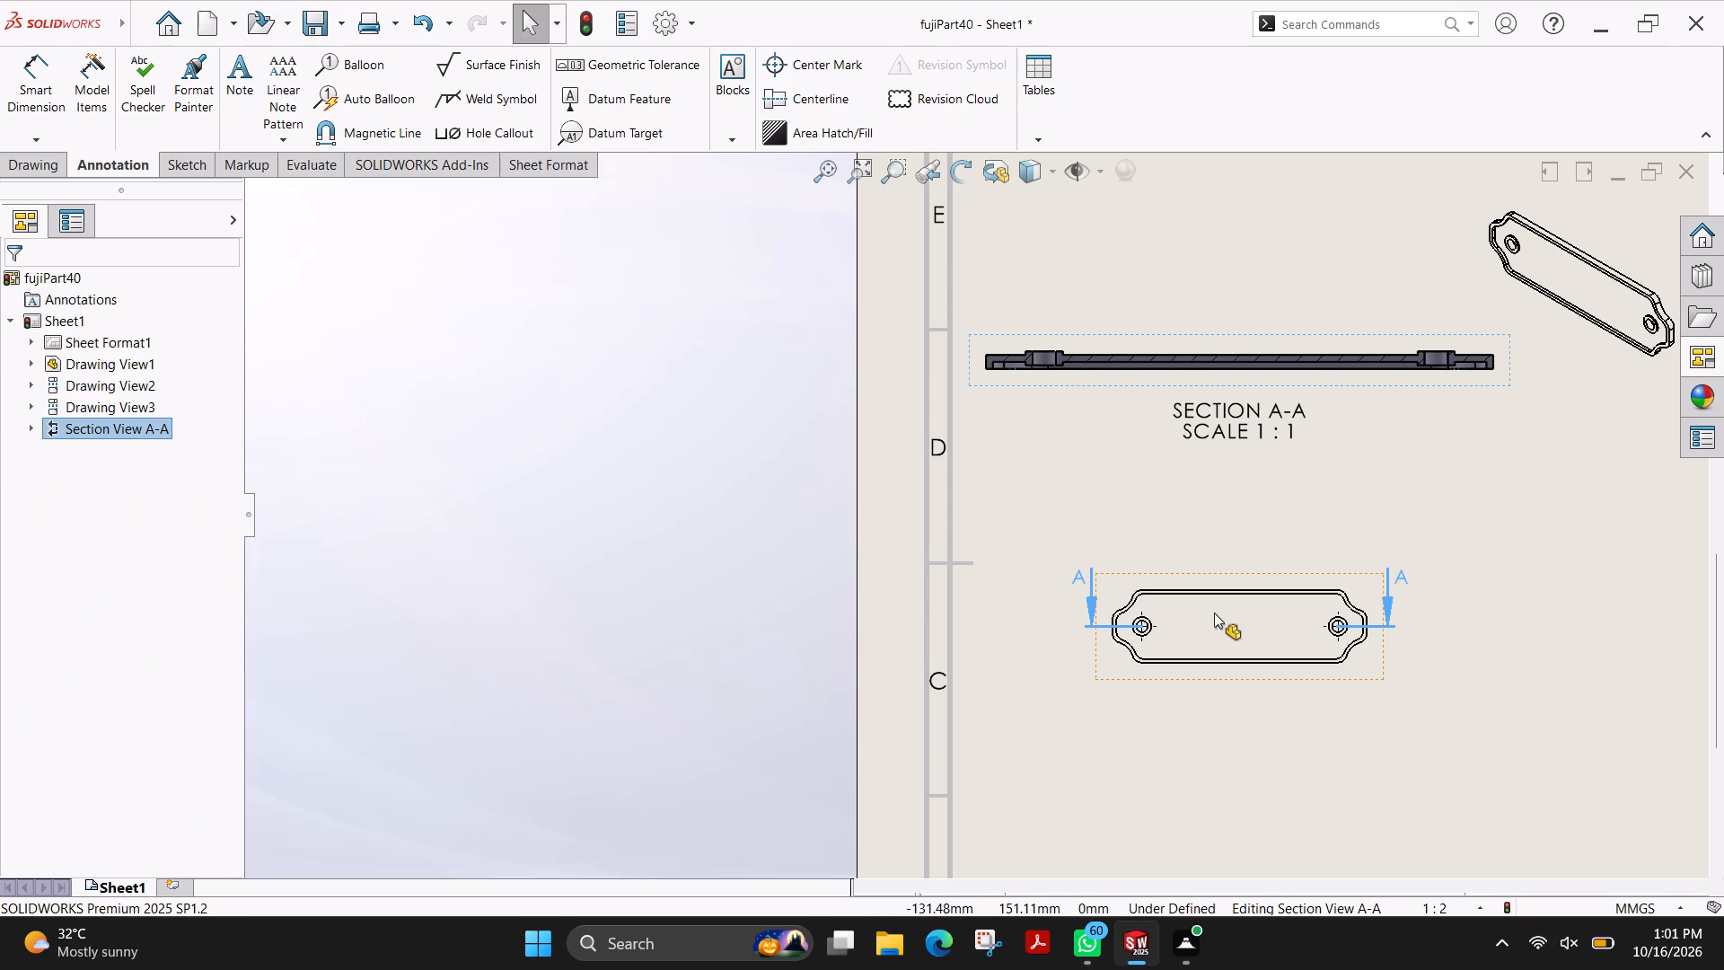
Set the main view to shaded with edges display style and a custom scale of 1:1.
click(1370, 572)
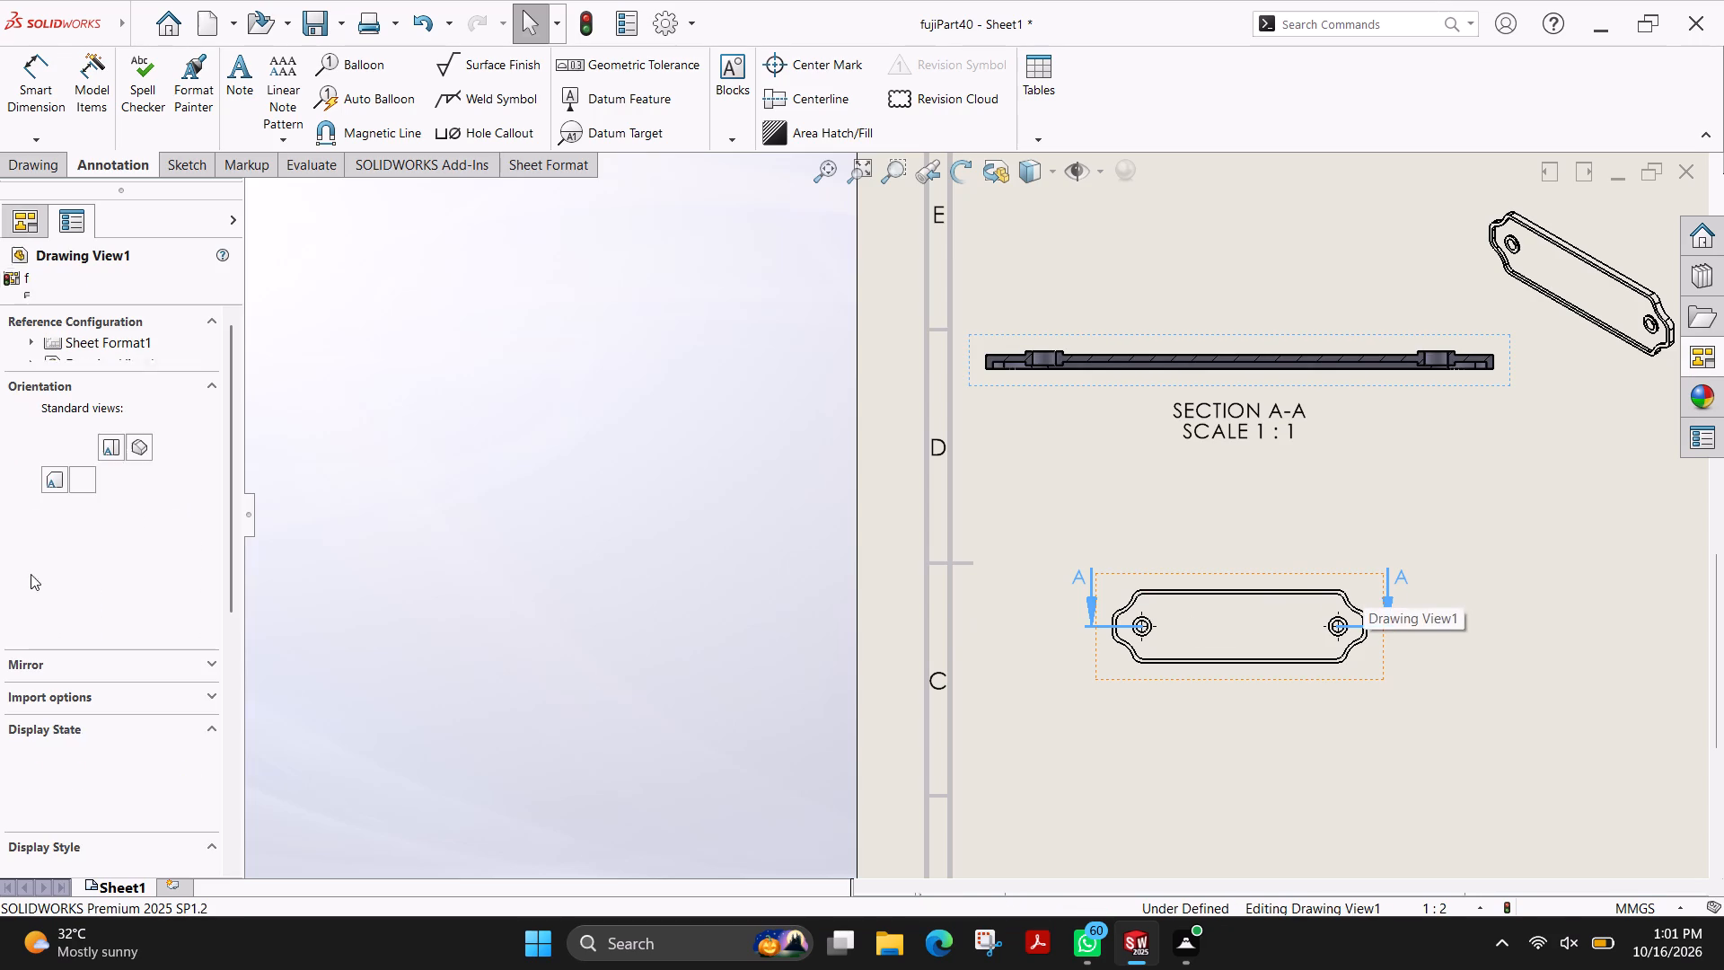
scroll(236, 617, down, 9)
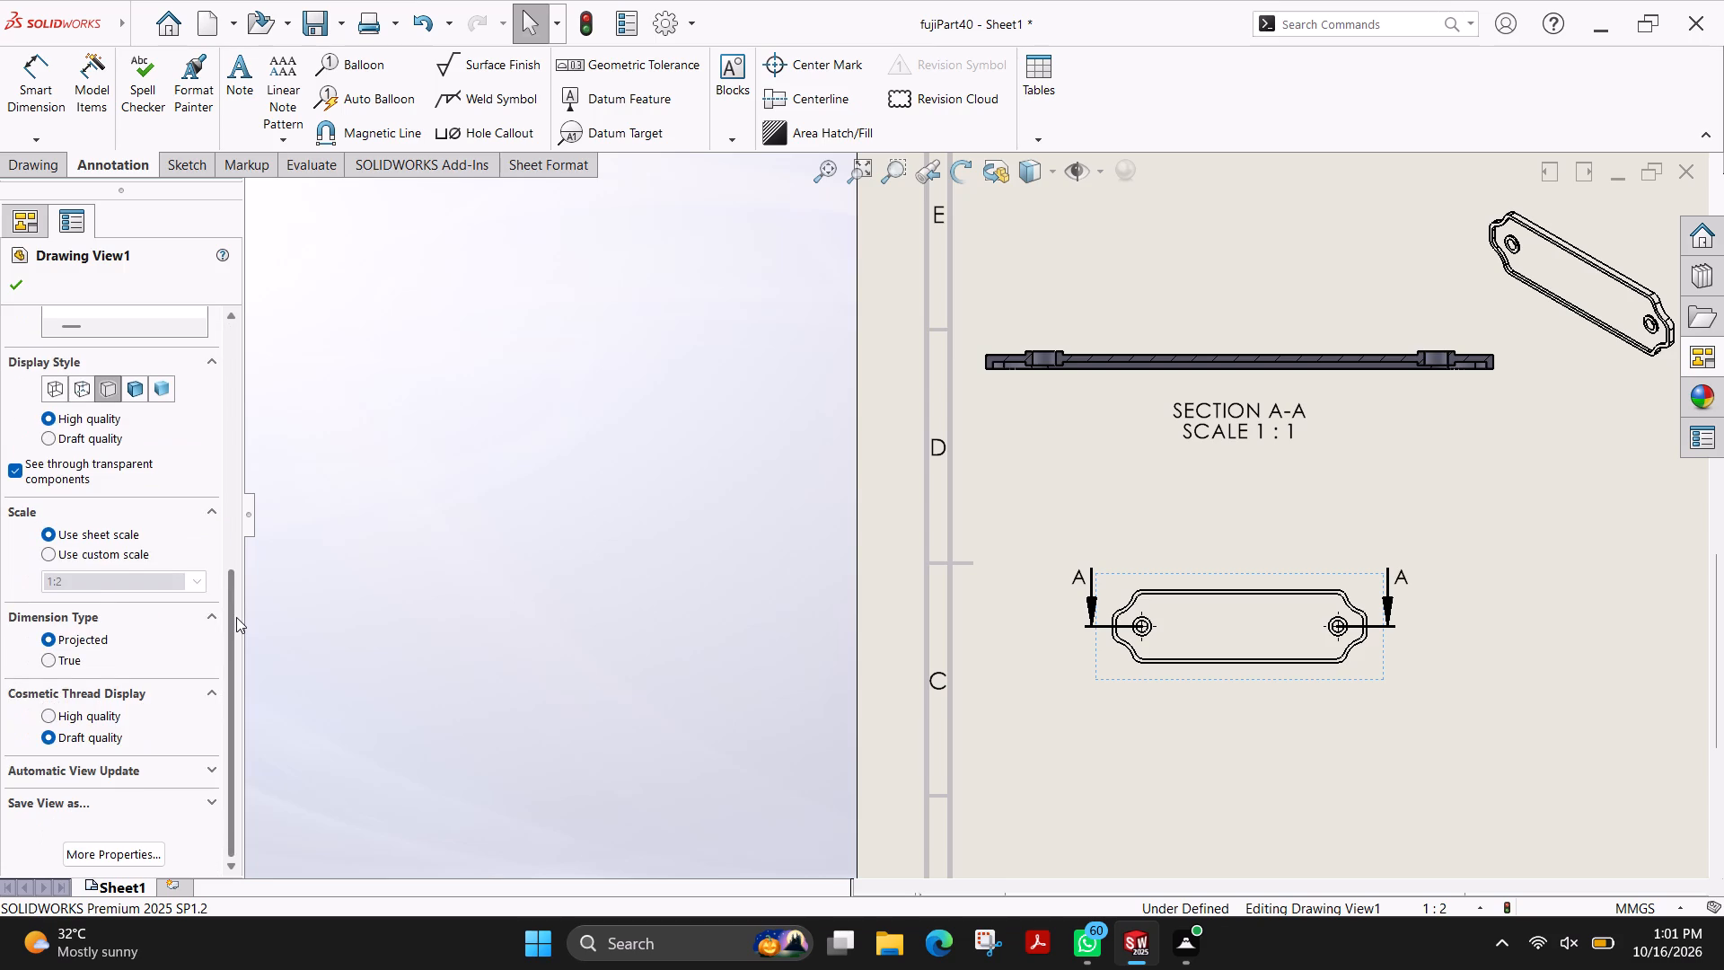
click(130, 389)
scroll(130, 389, up, 1)
click(89, 708)
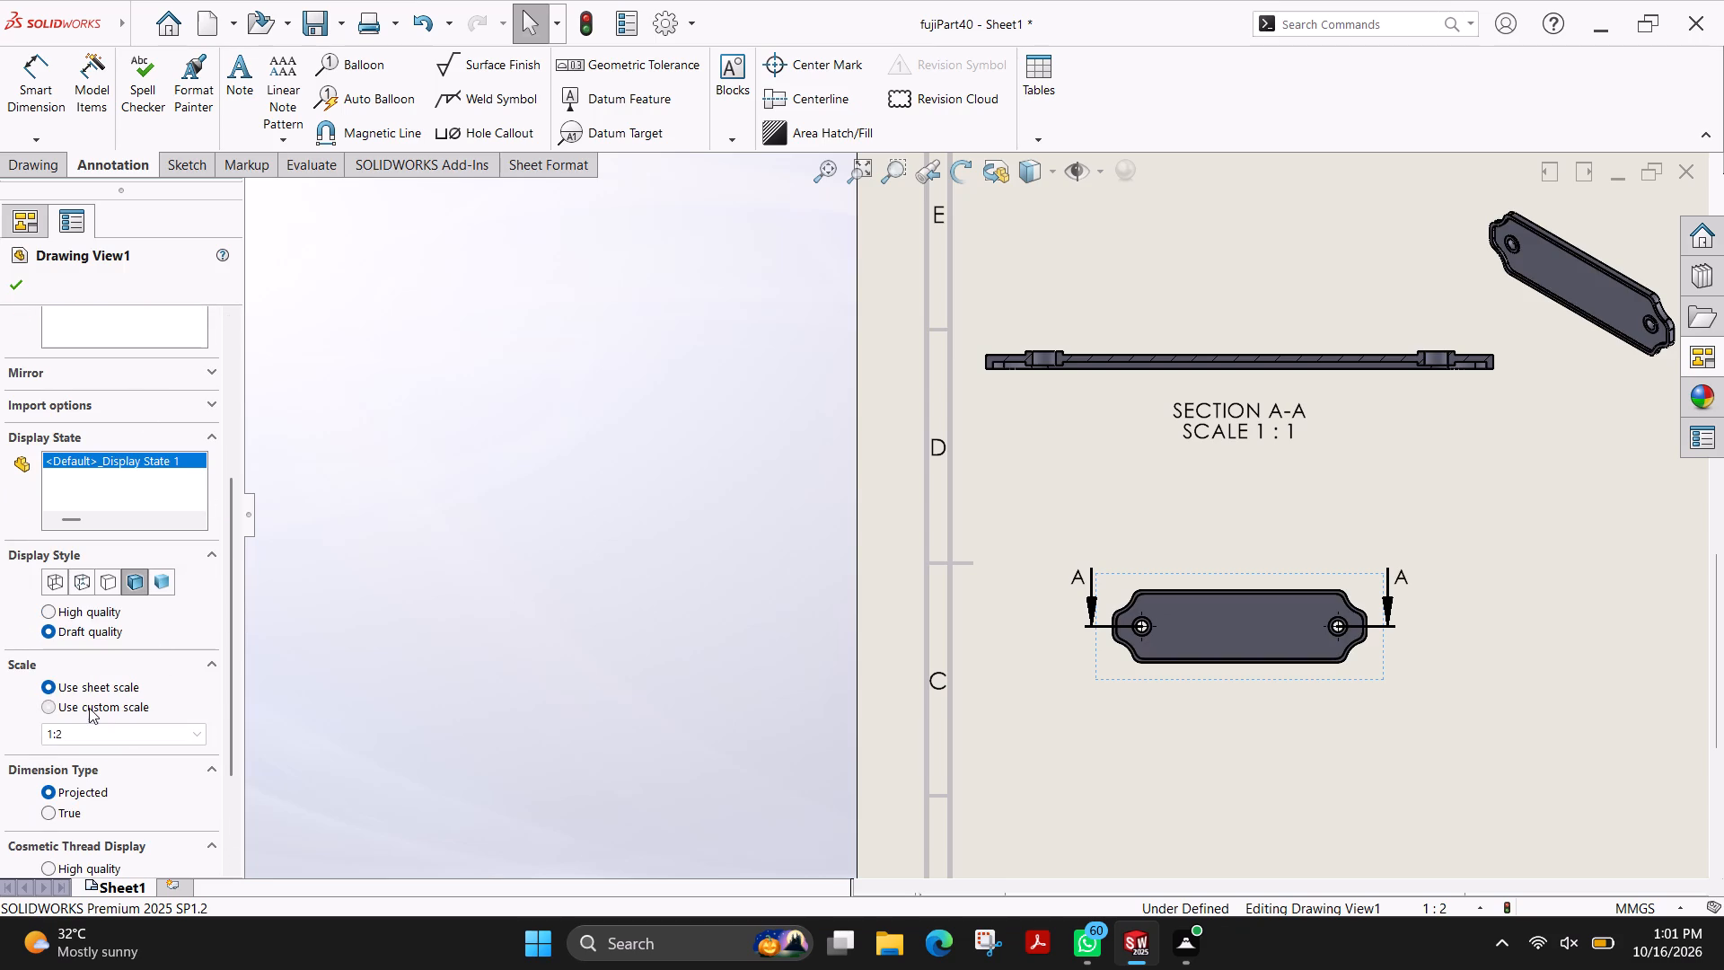
click(194, 738)
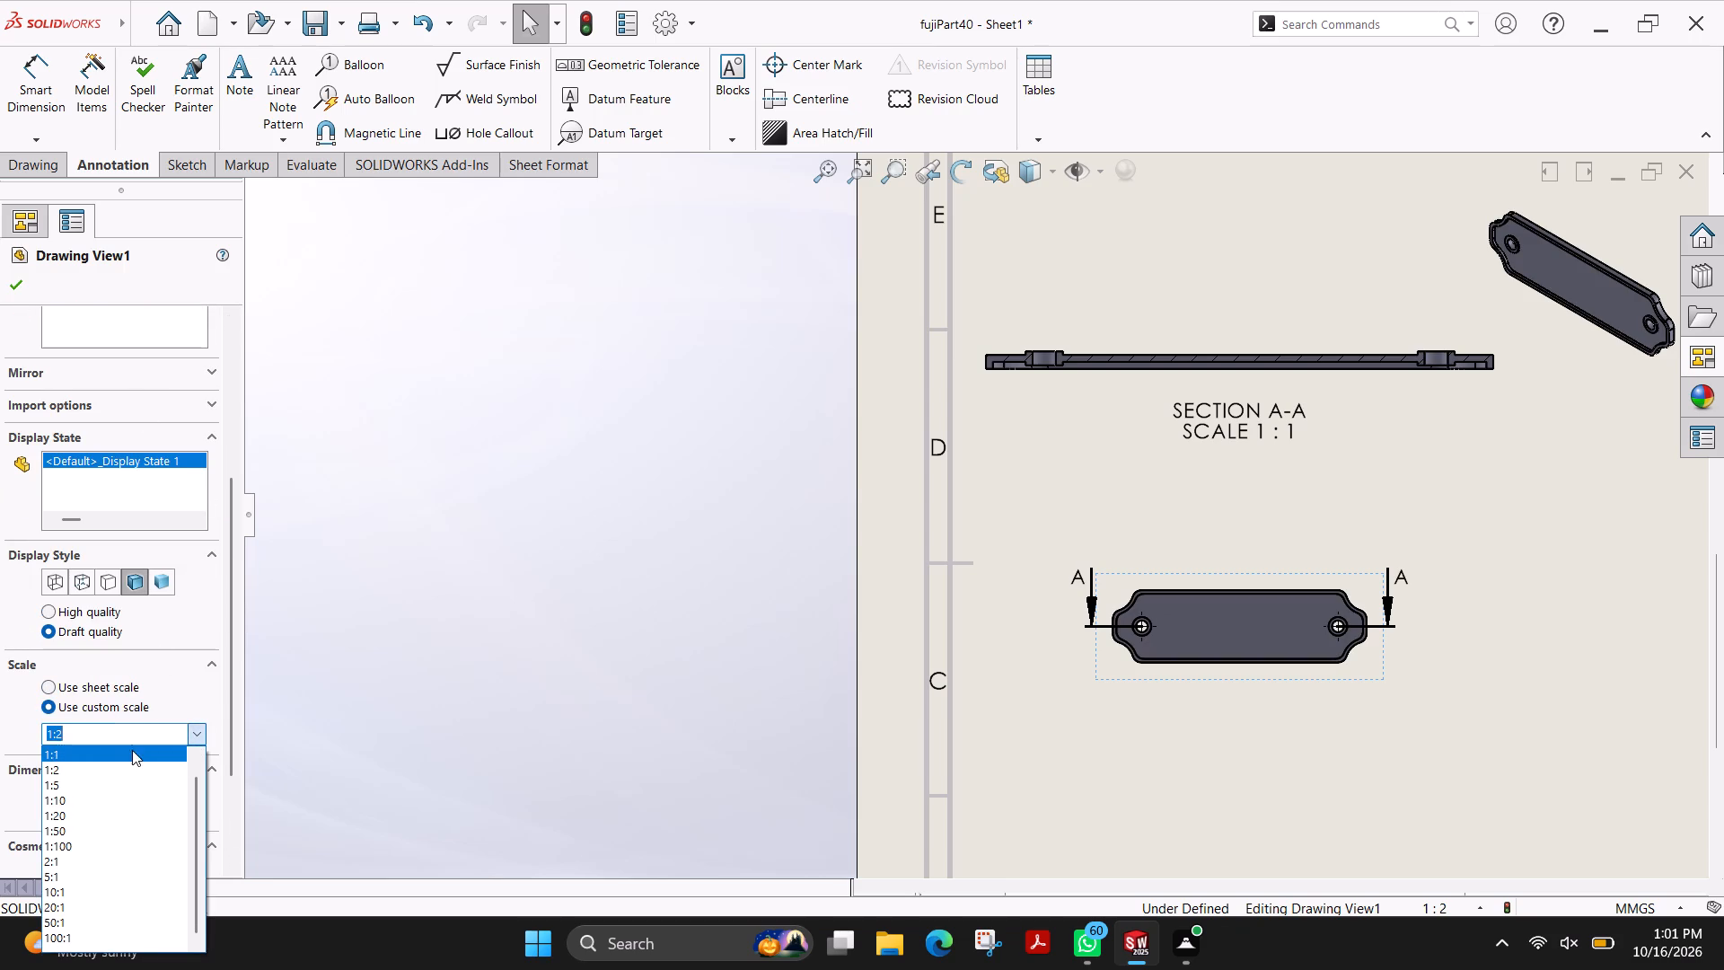
click(120, 758)
click(17, 287)
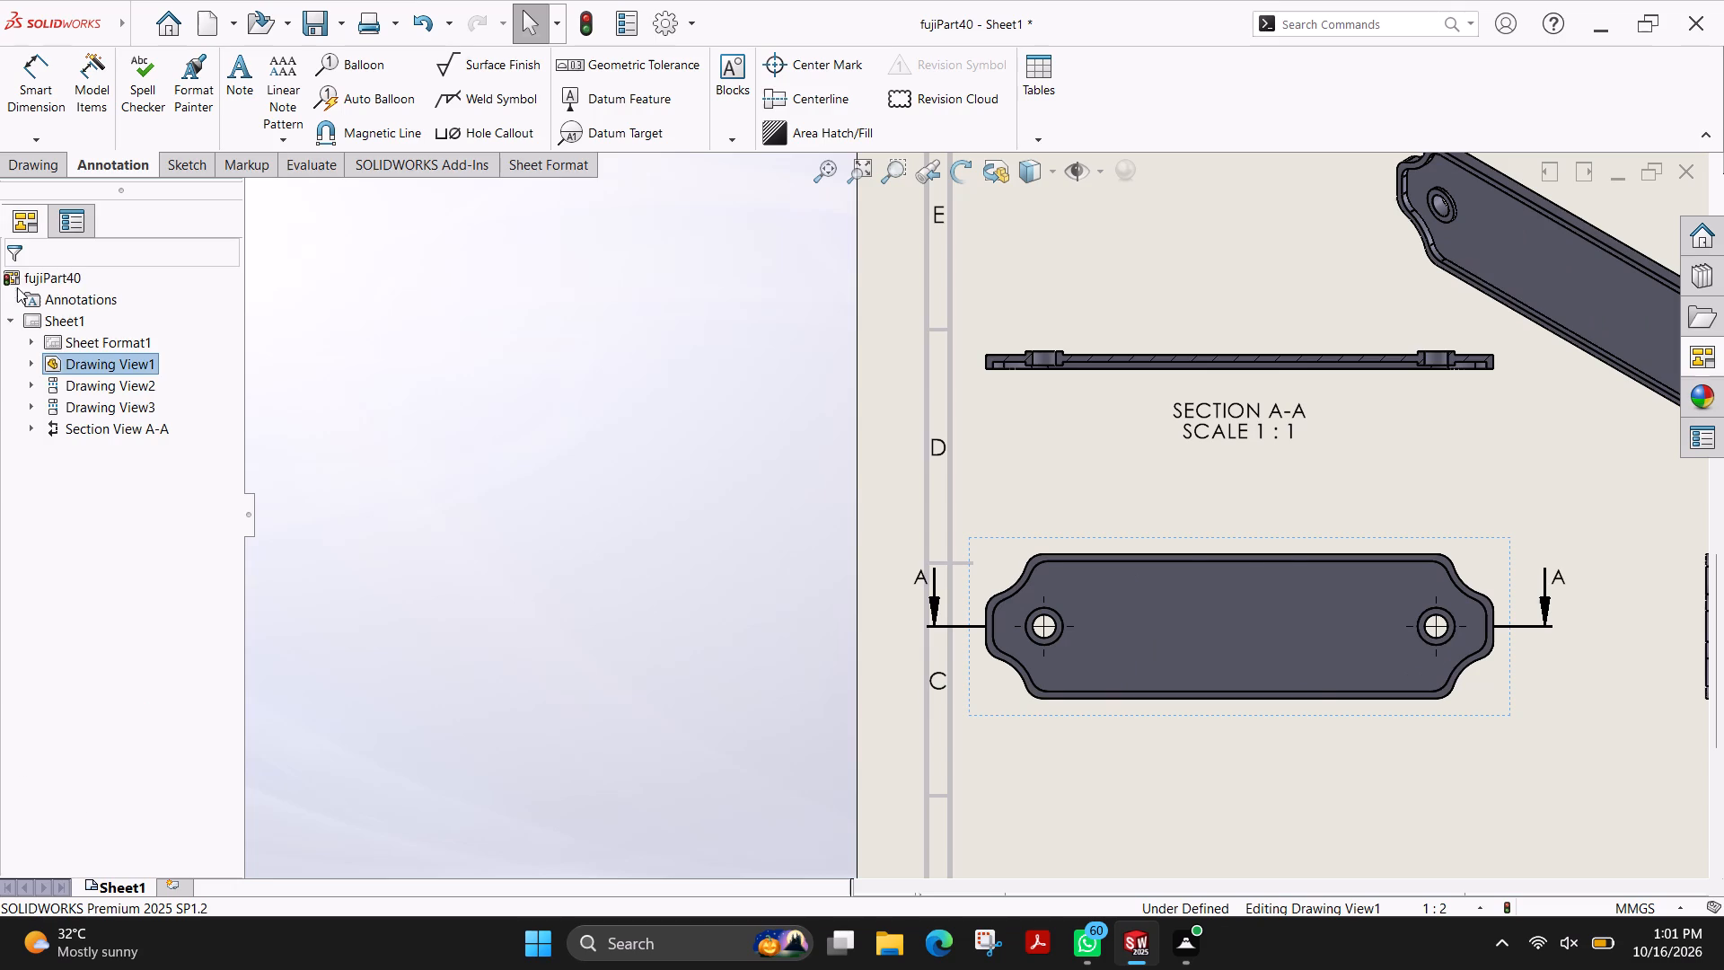
Give the projected end view beside the main view its own custom scale of 1:1.
scroll(1508, 617, up, 4)
scroll(1320, 596, down, 7)
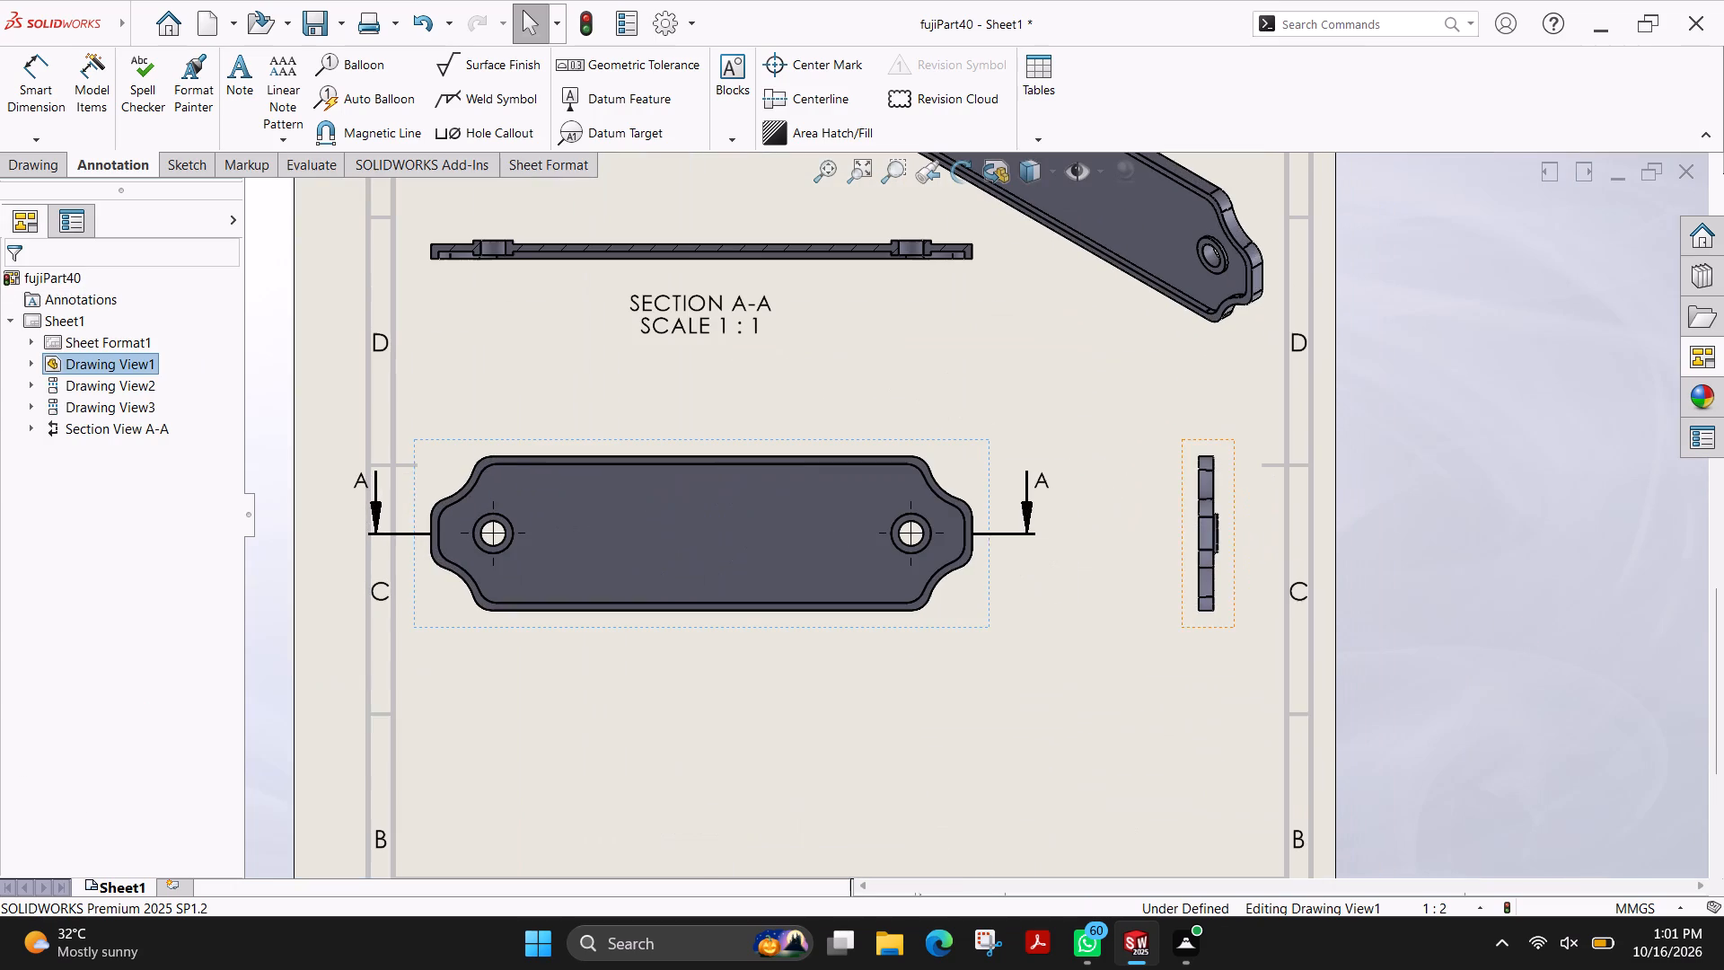
click(1236, 625)
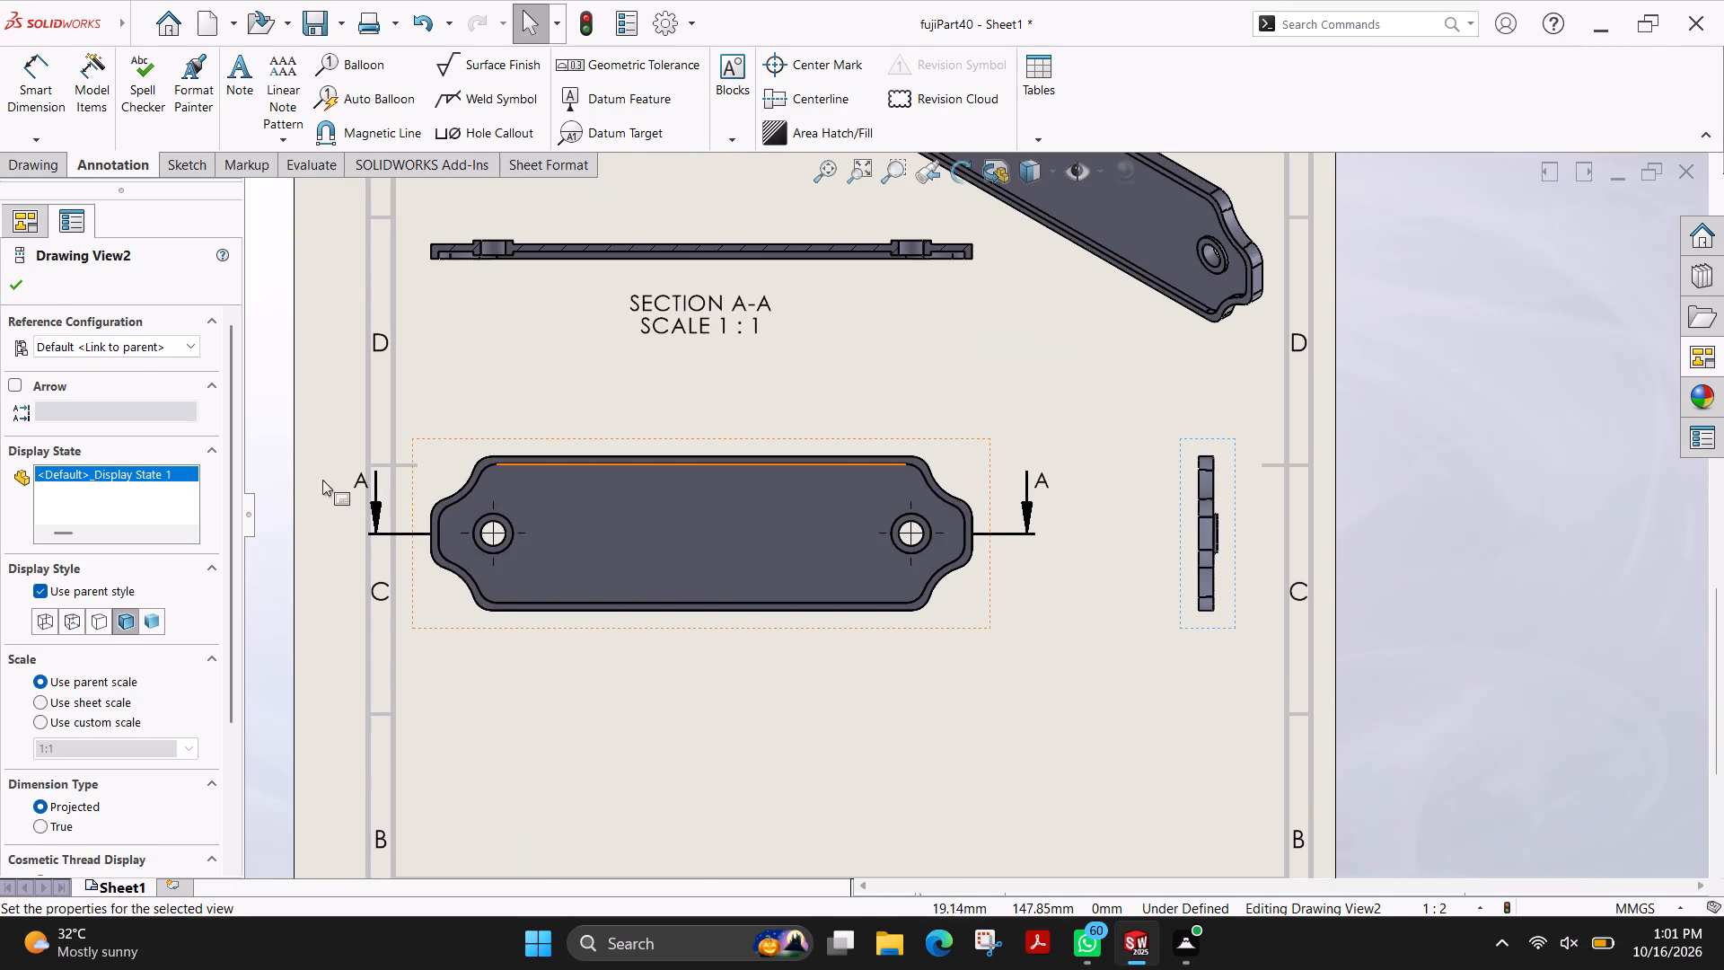
scroll(220, 629, down, 4)
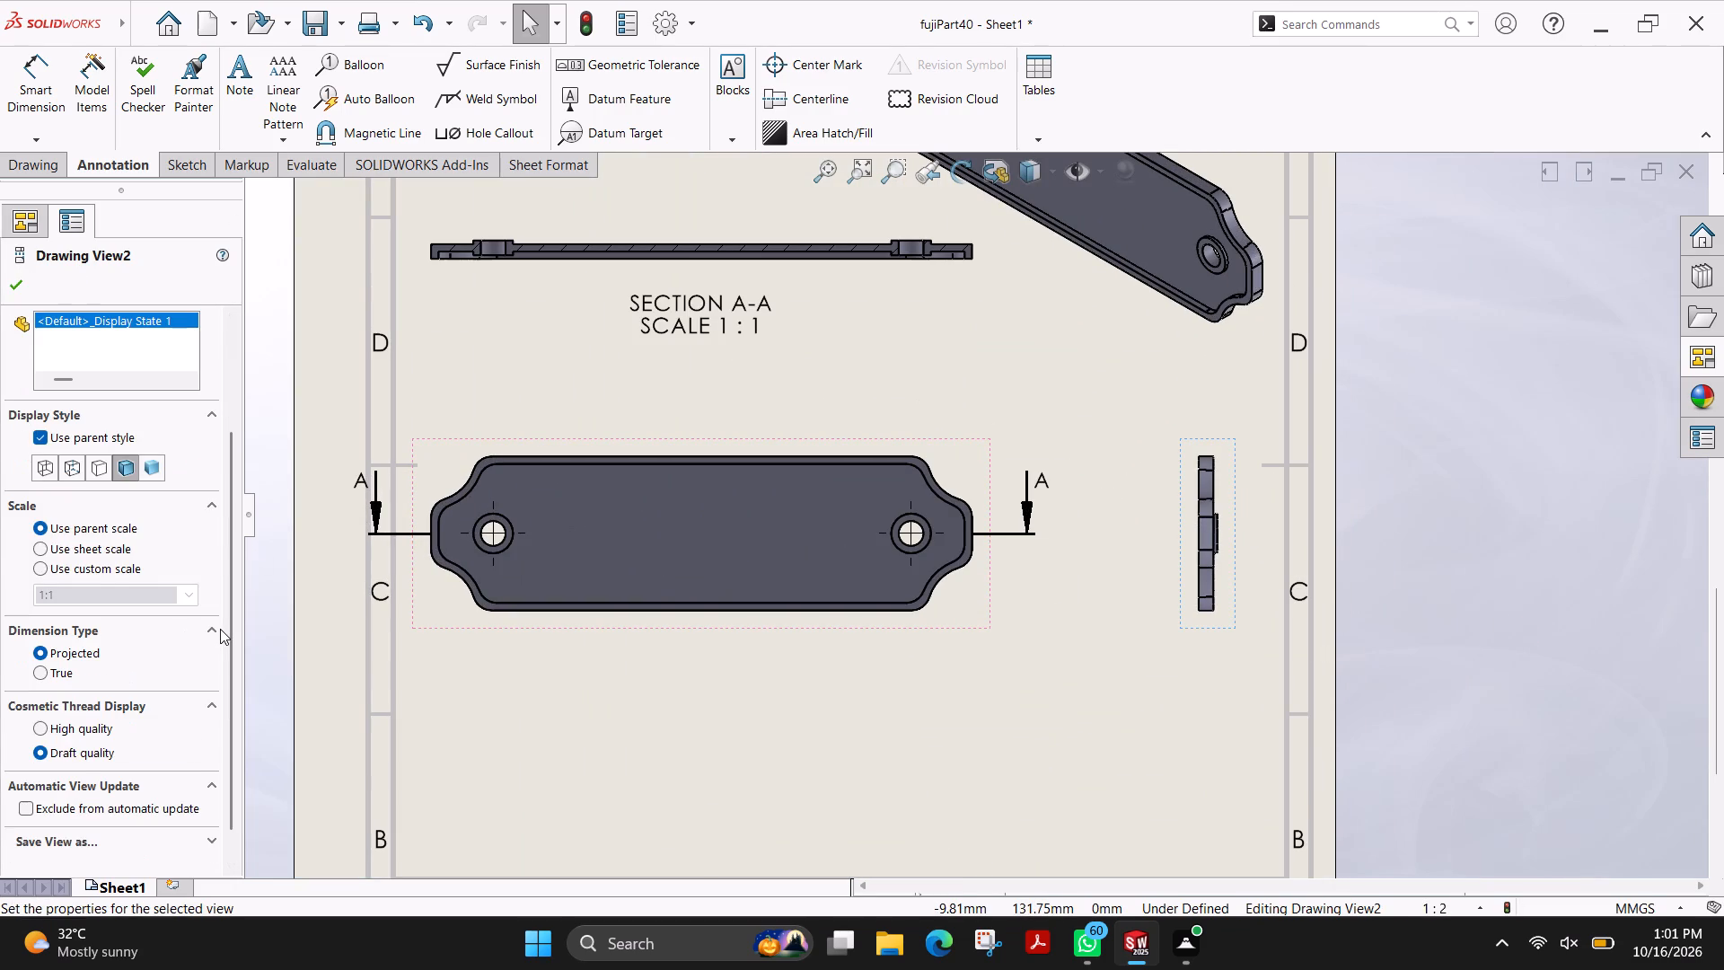
scroll(220, 629, down, 2)
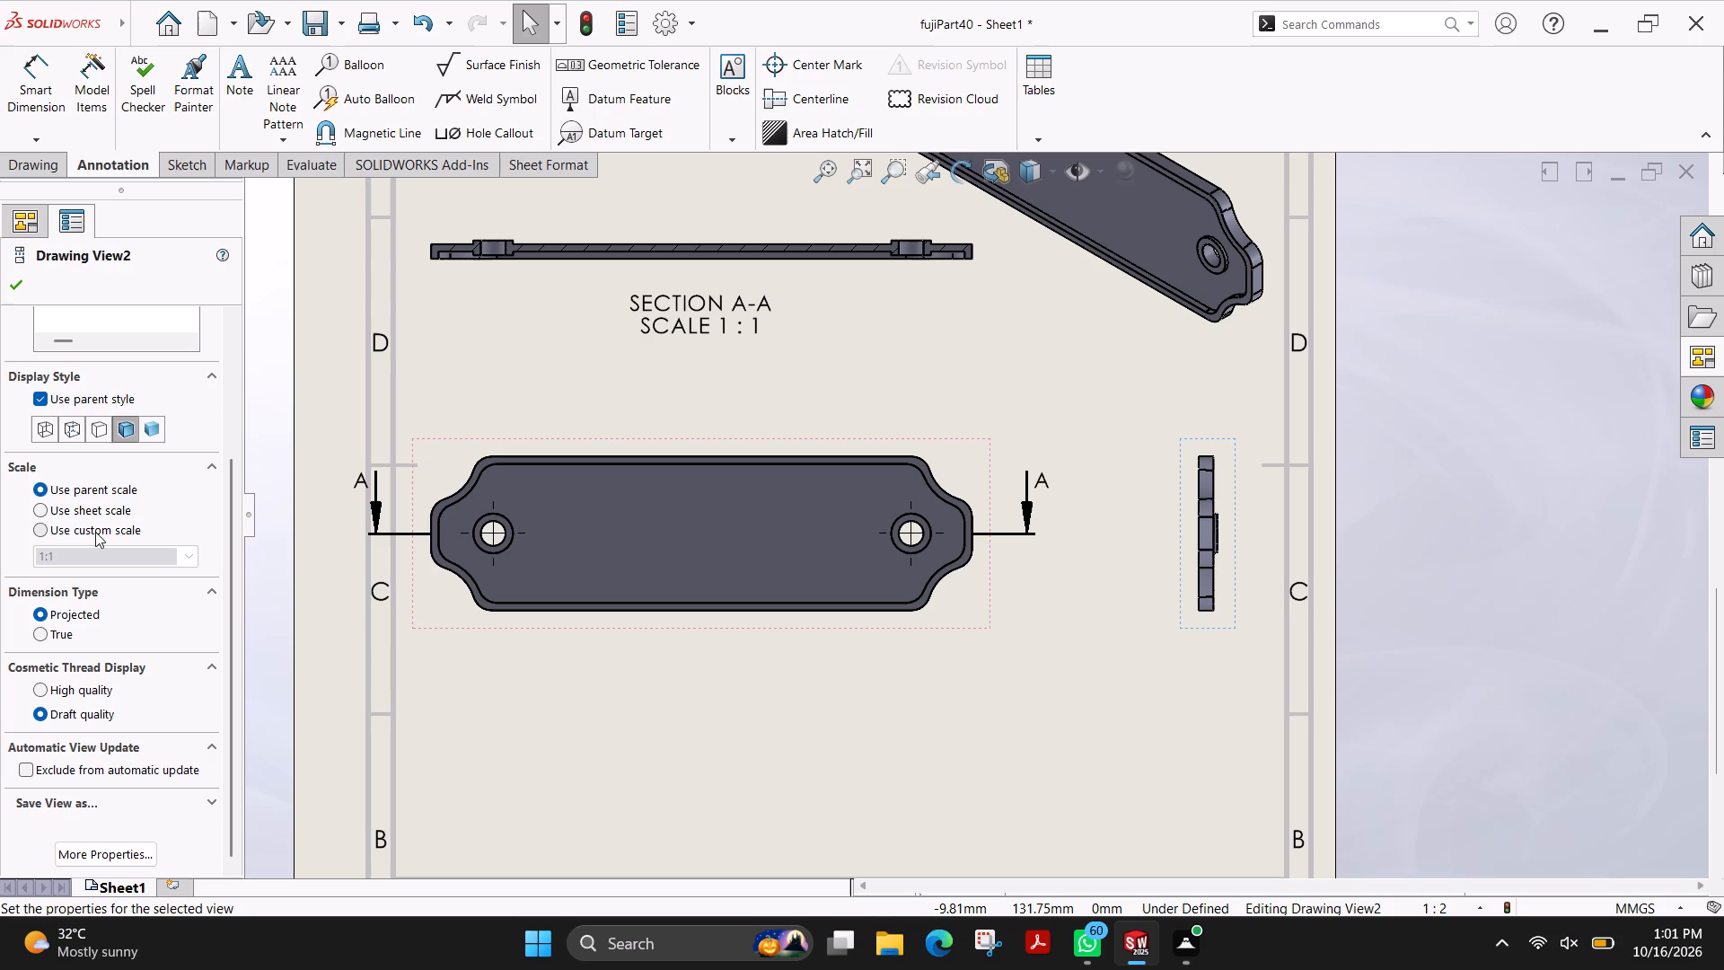
click(95, 532)
click(190, 552)
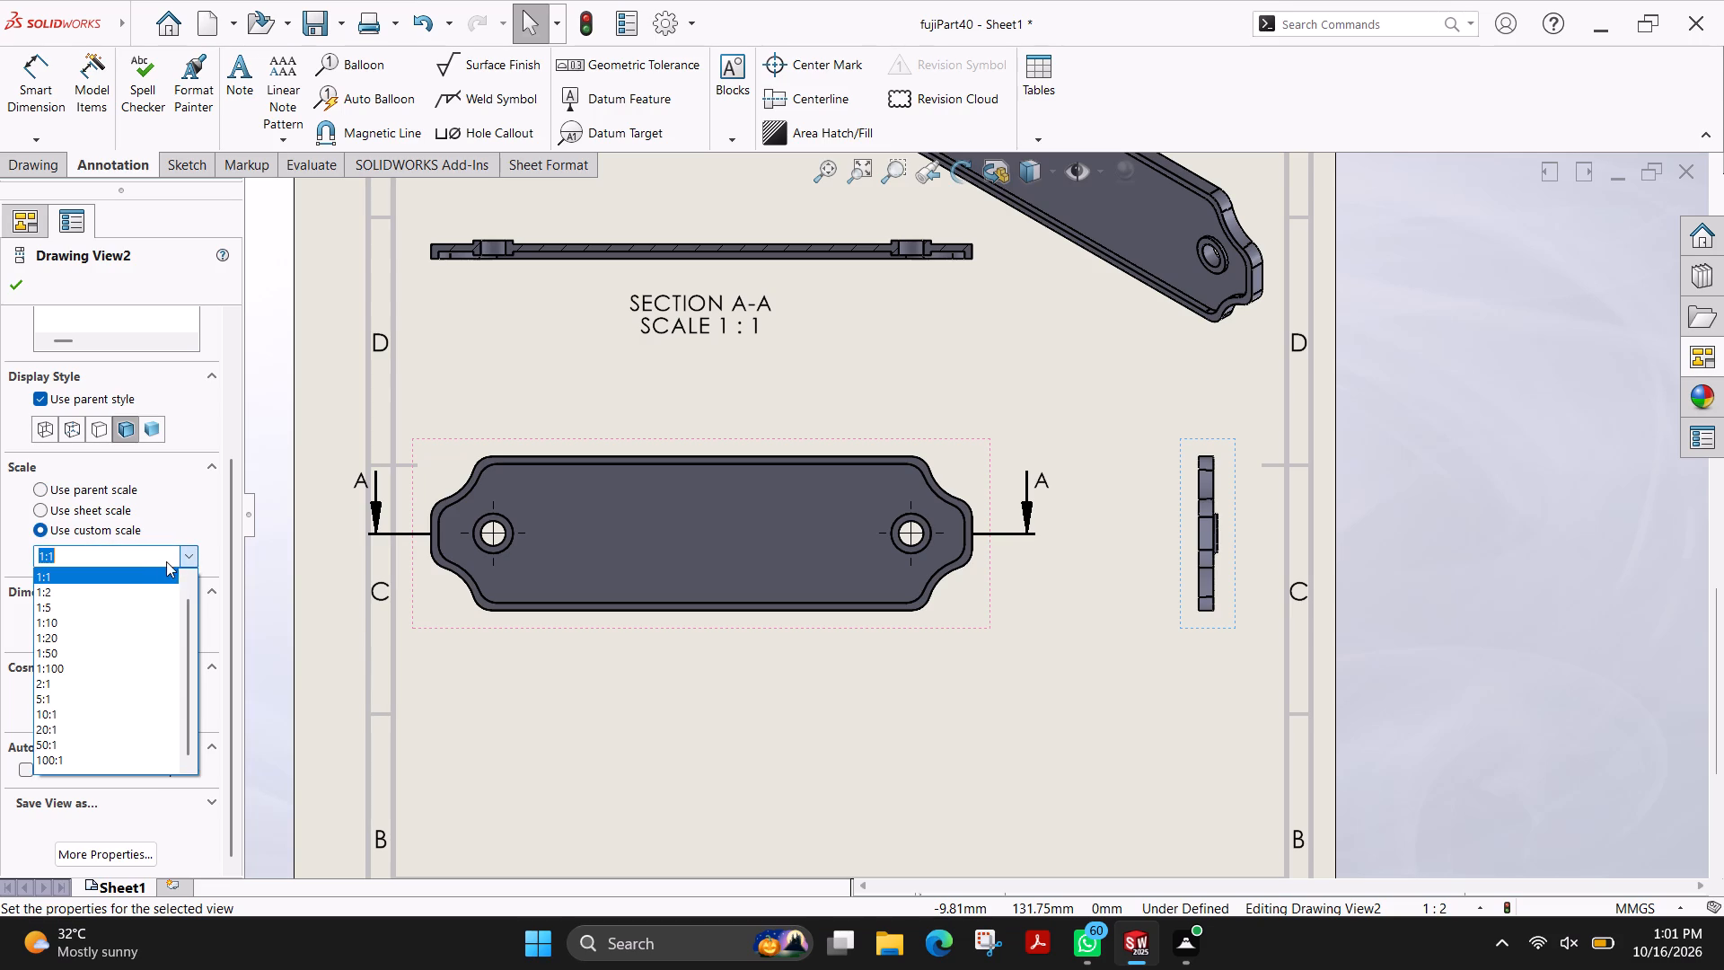
click(134, 574)
click(26, 283)
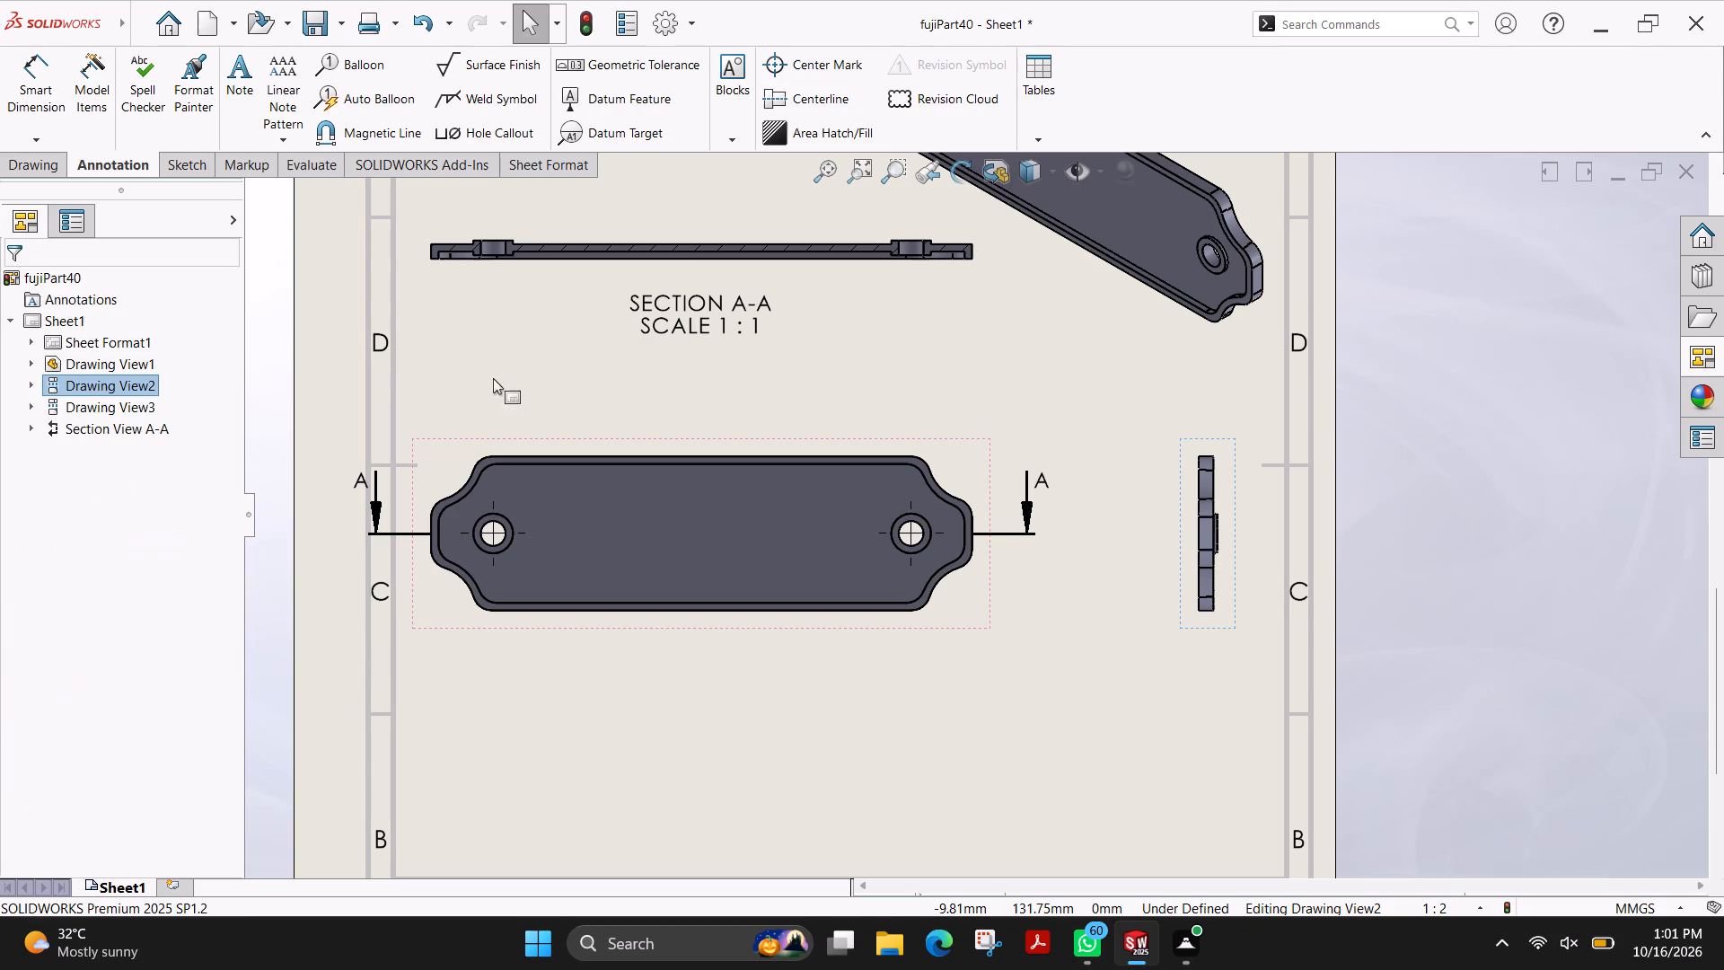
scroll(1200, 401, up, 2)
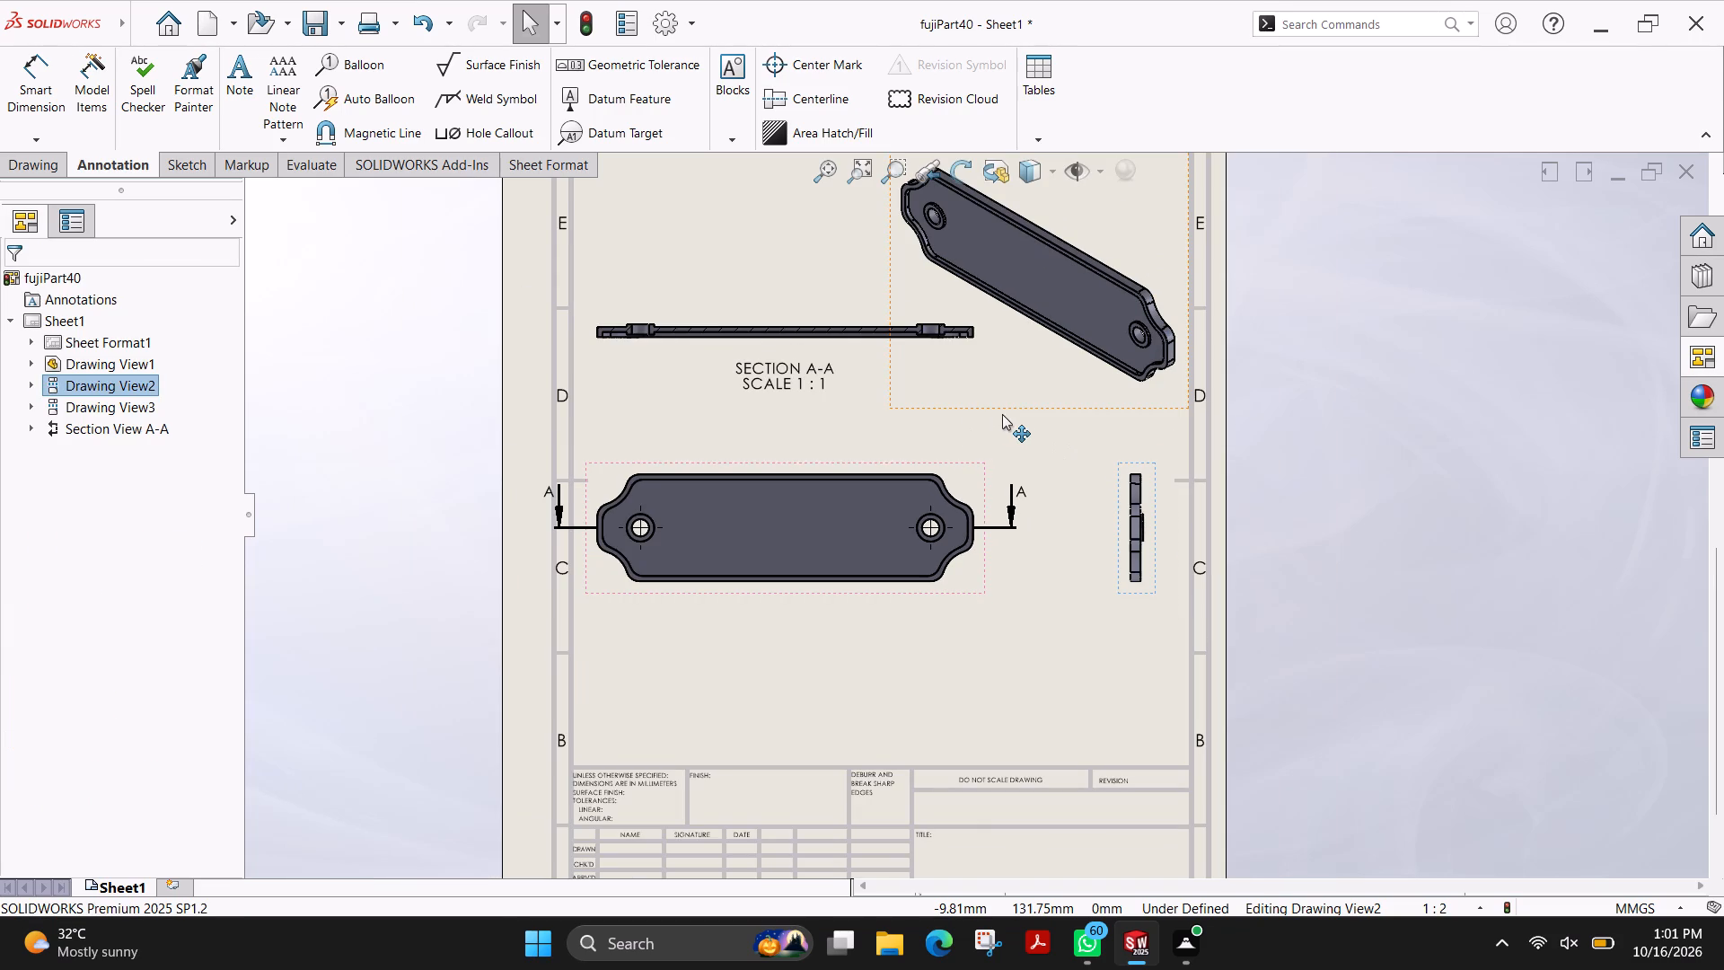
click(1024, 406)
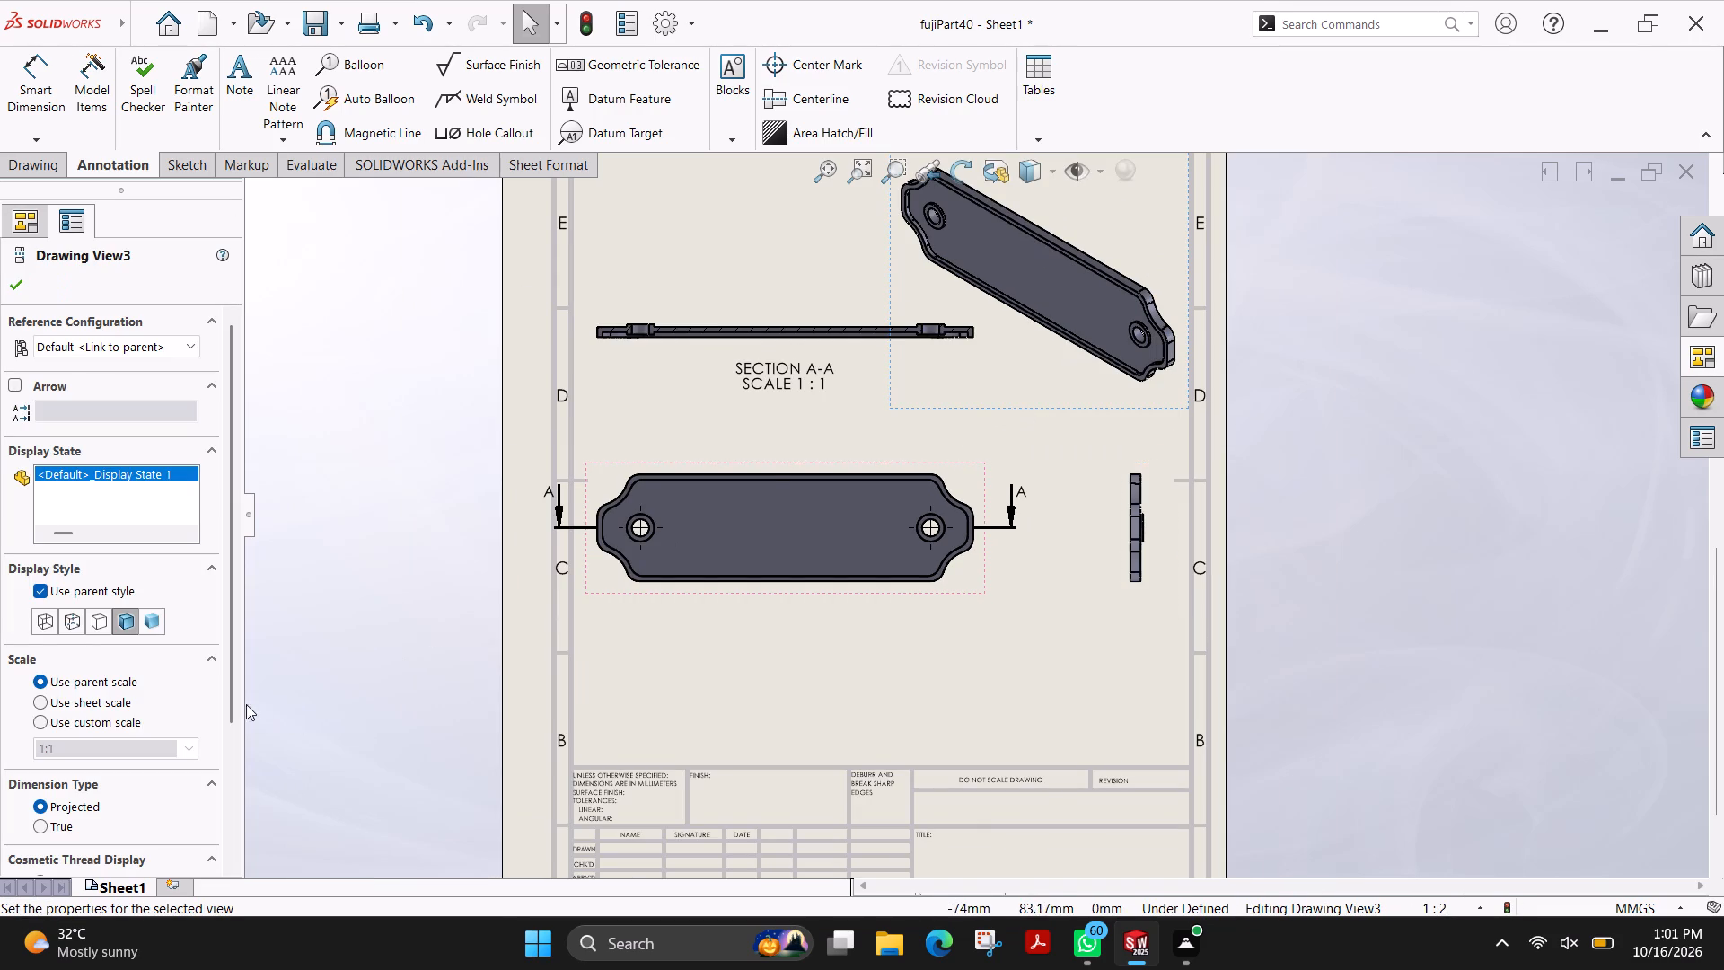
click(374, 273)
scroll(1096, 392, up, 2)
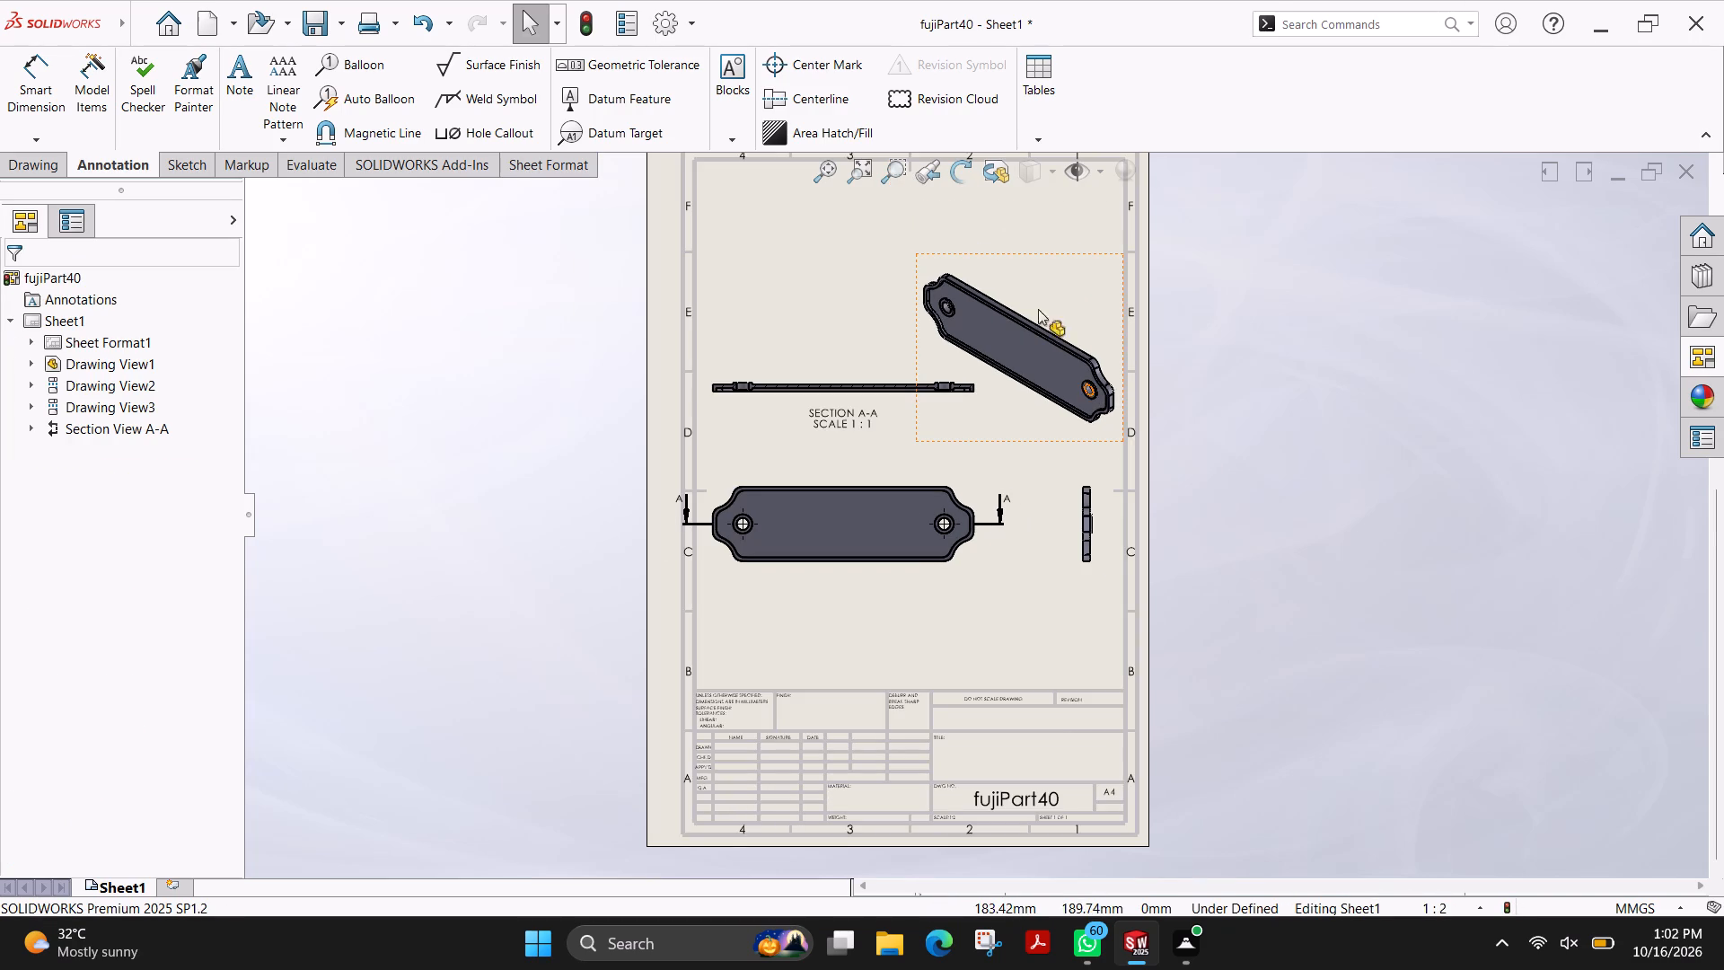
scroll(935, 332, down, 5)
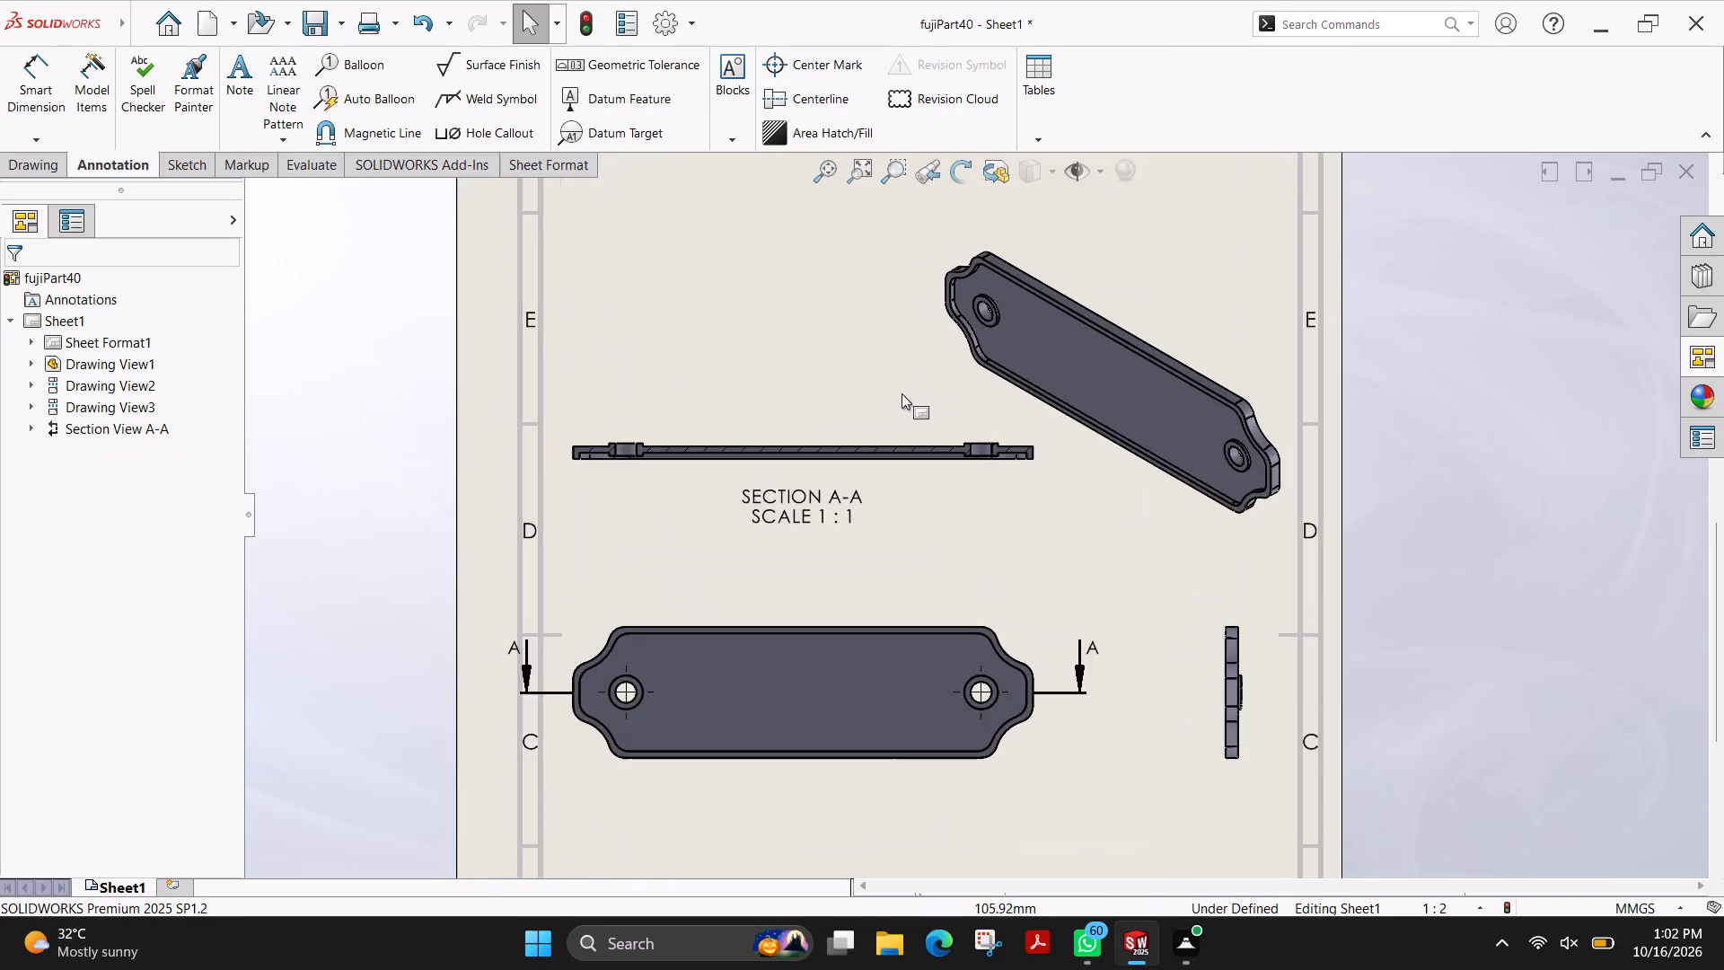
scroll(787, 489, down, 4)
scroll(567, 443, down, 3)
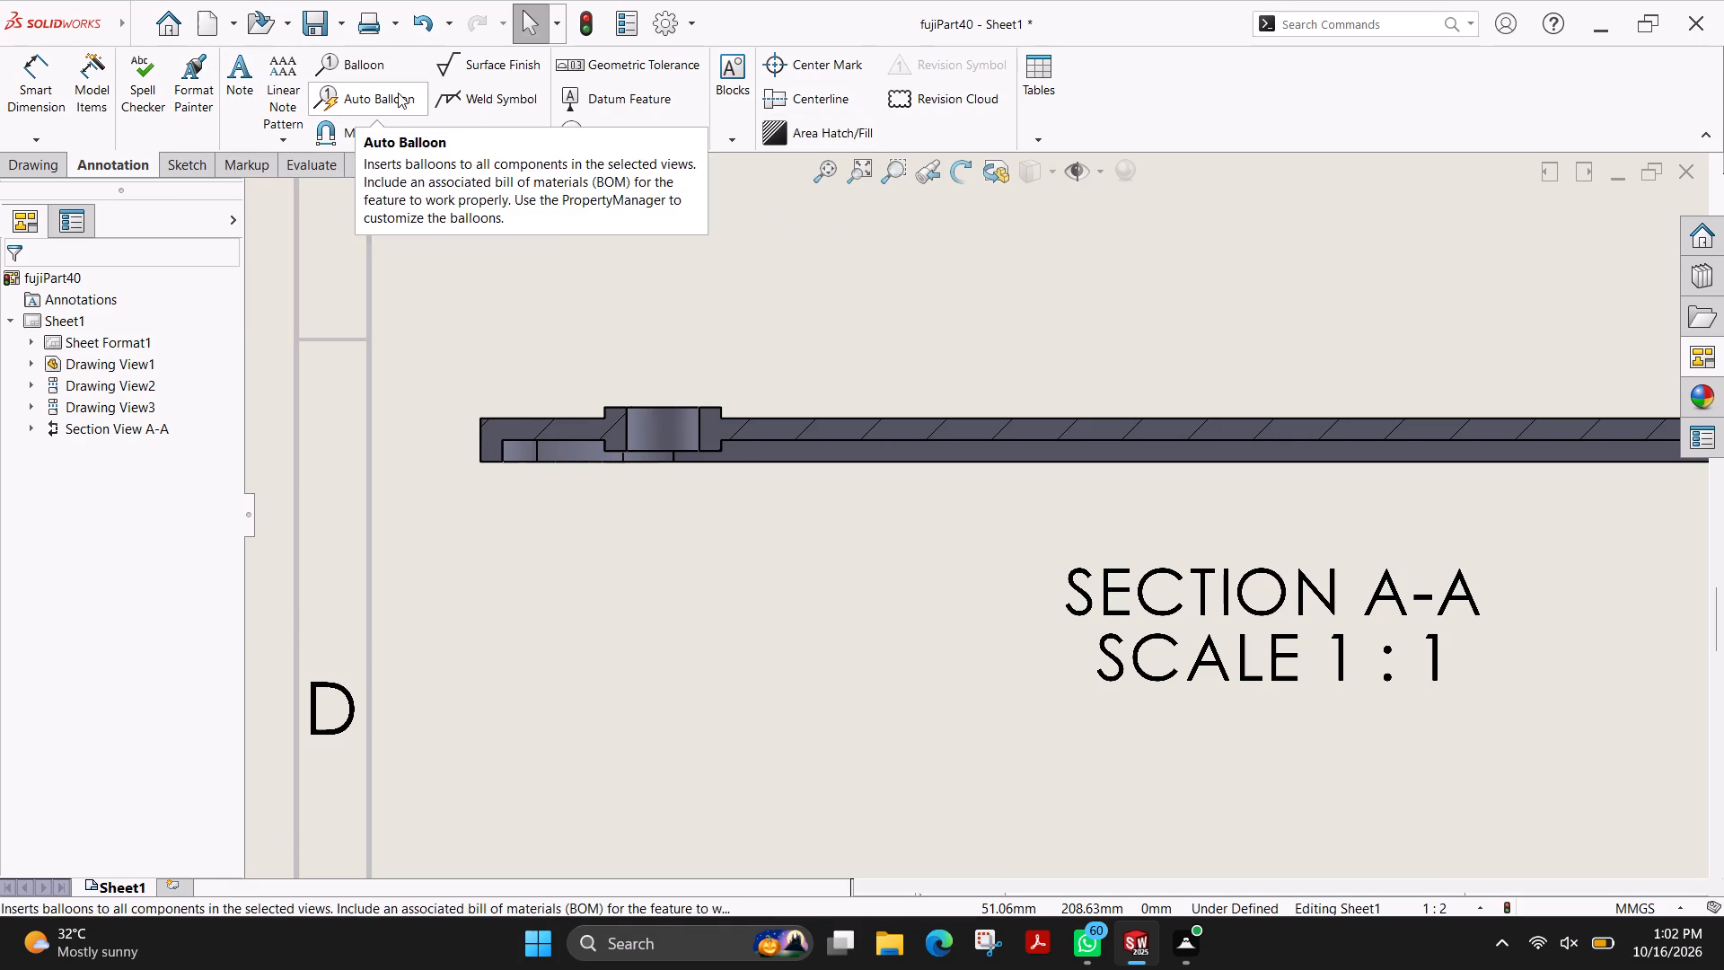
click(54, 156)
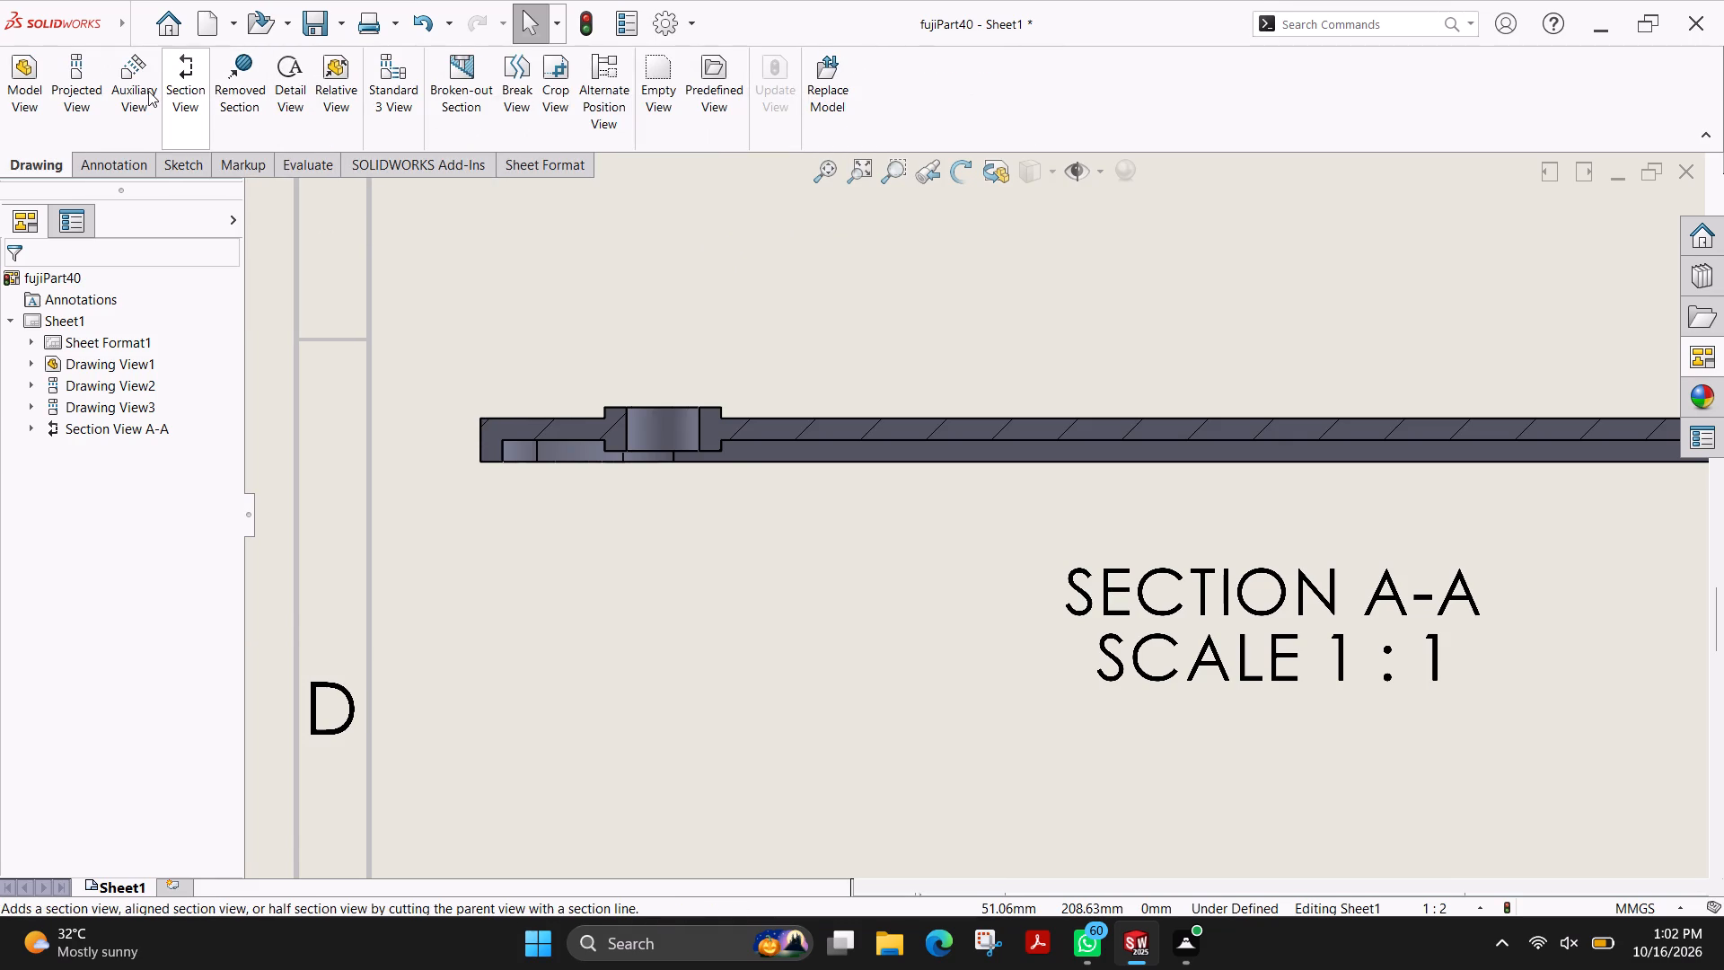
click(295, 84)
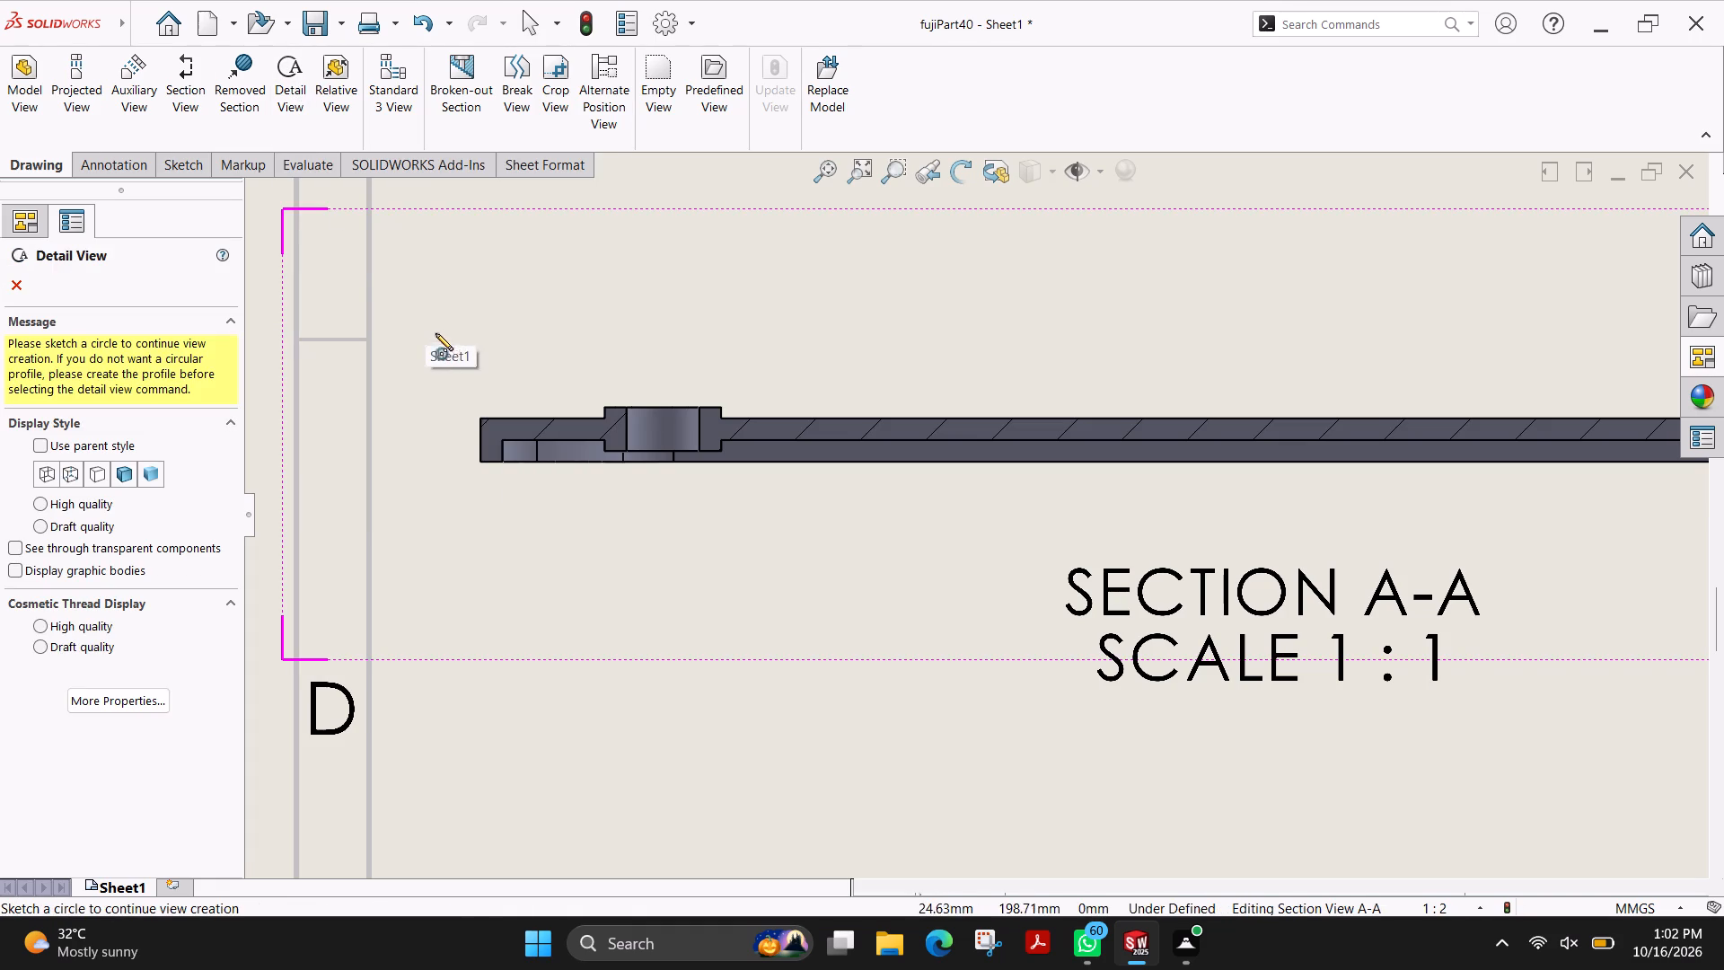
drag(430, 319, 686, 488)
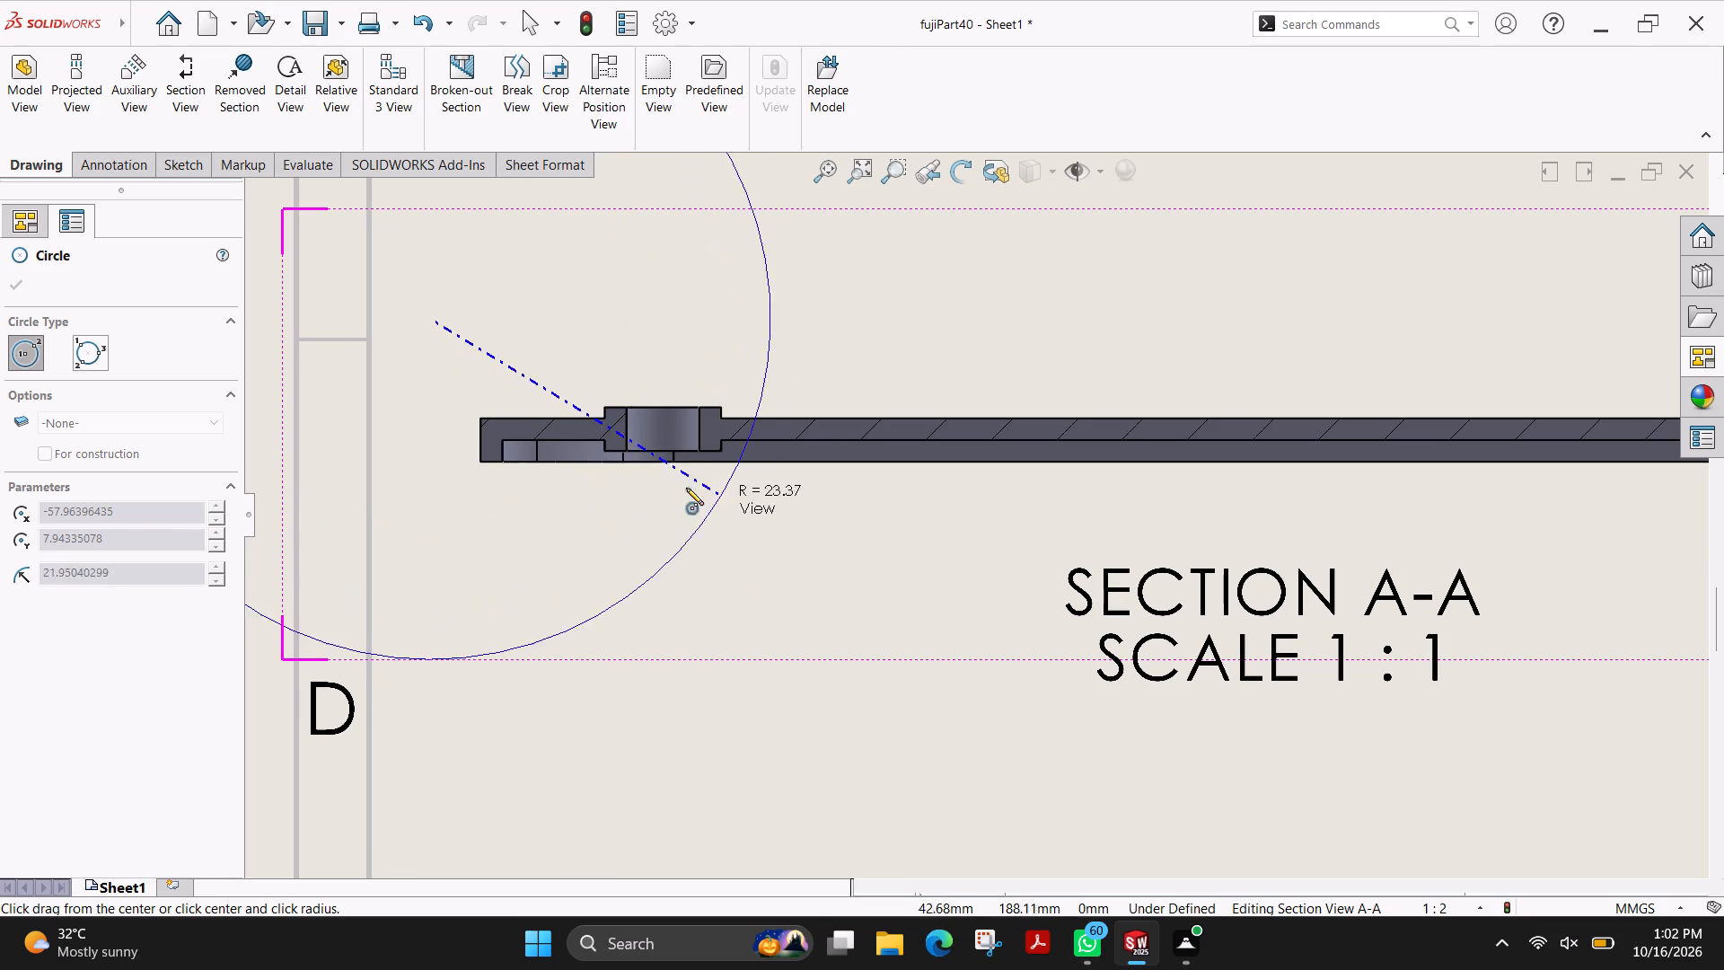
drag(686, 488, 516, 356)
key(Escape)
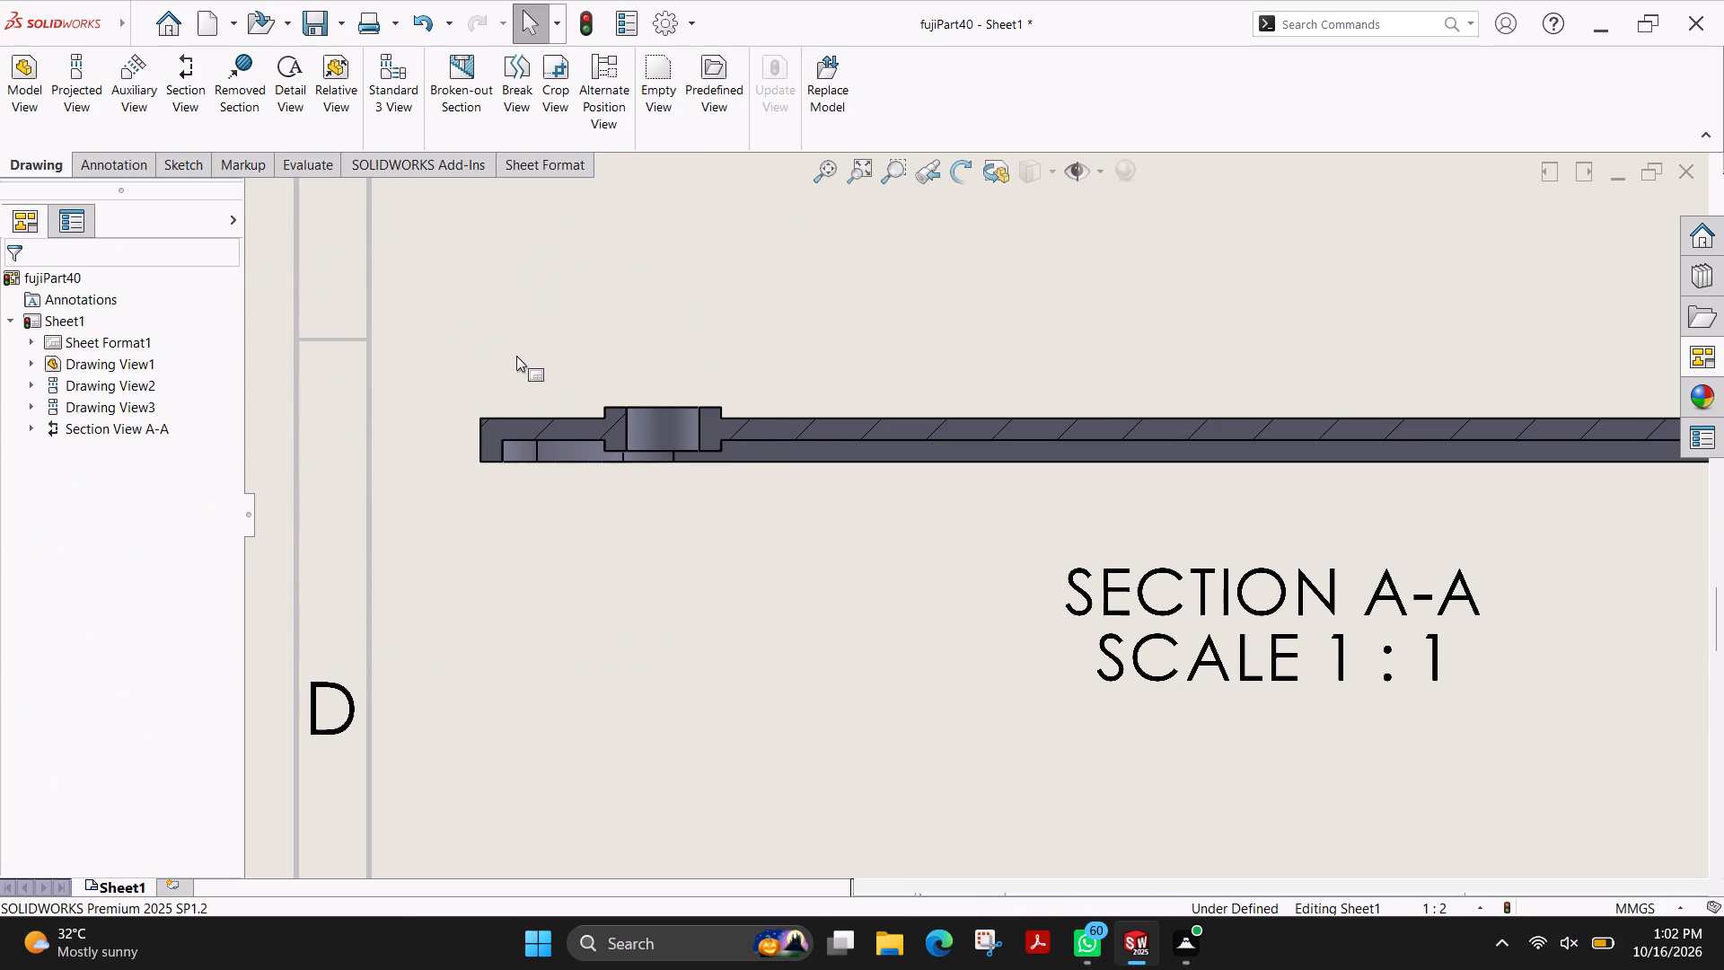
Create a 2:1 detail view of section A-A's left end, circled around its lower-left corner, and place it above the section.
click(280, 70)
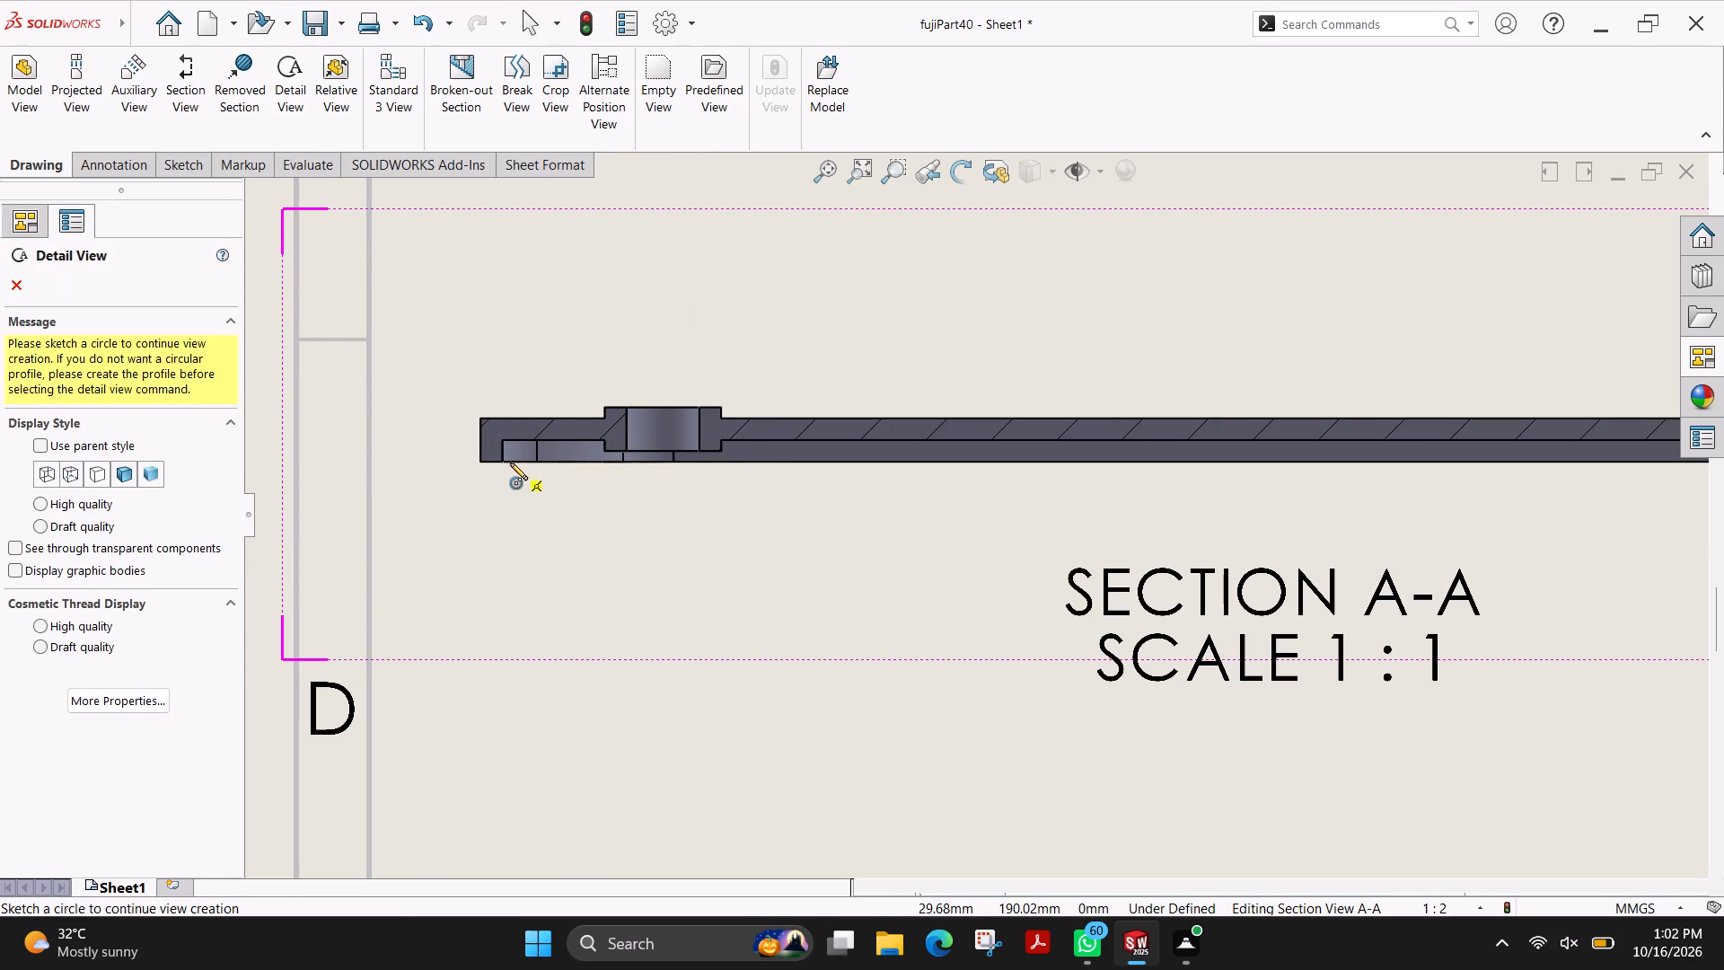
drag(481, 463, 725, 445)
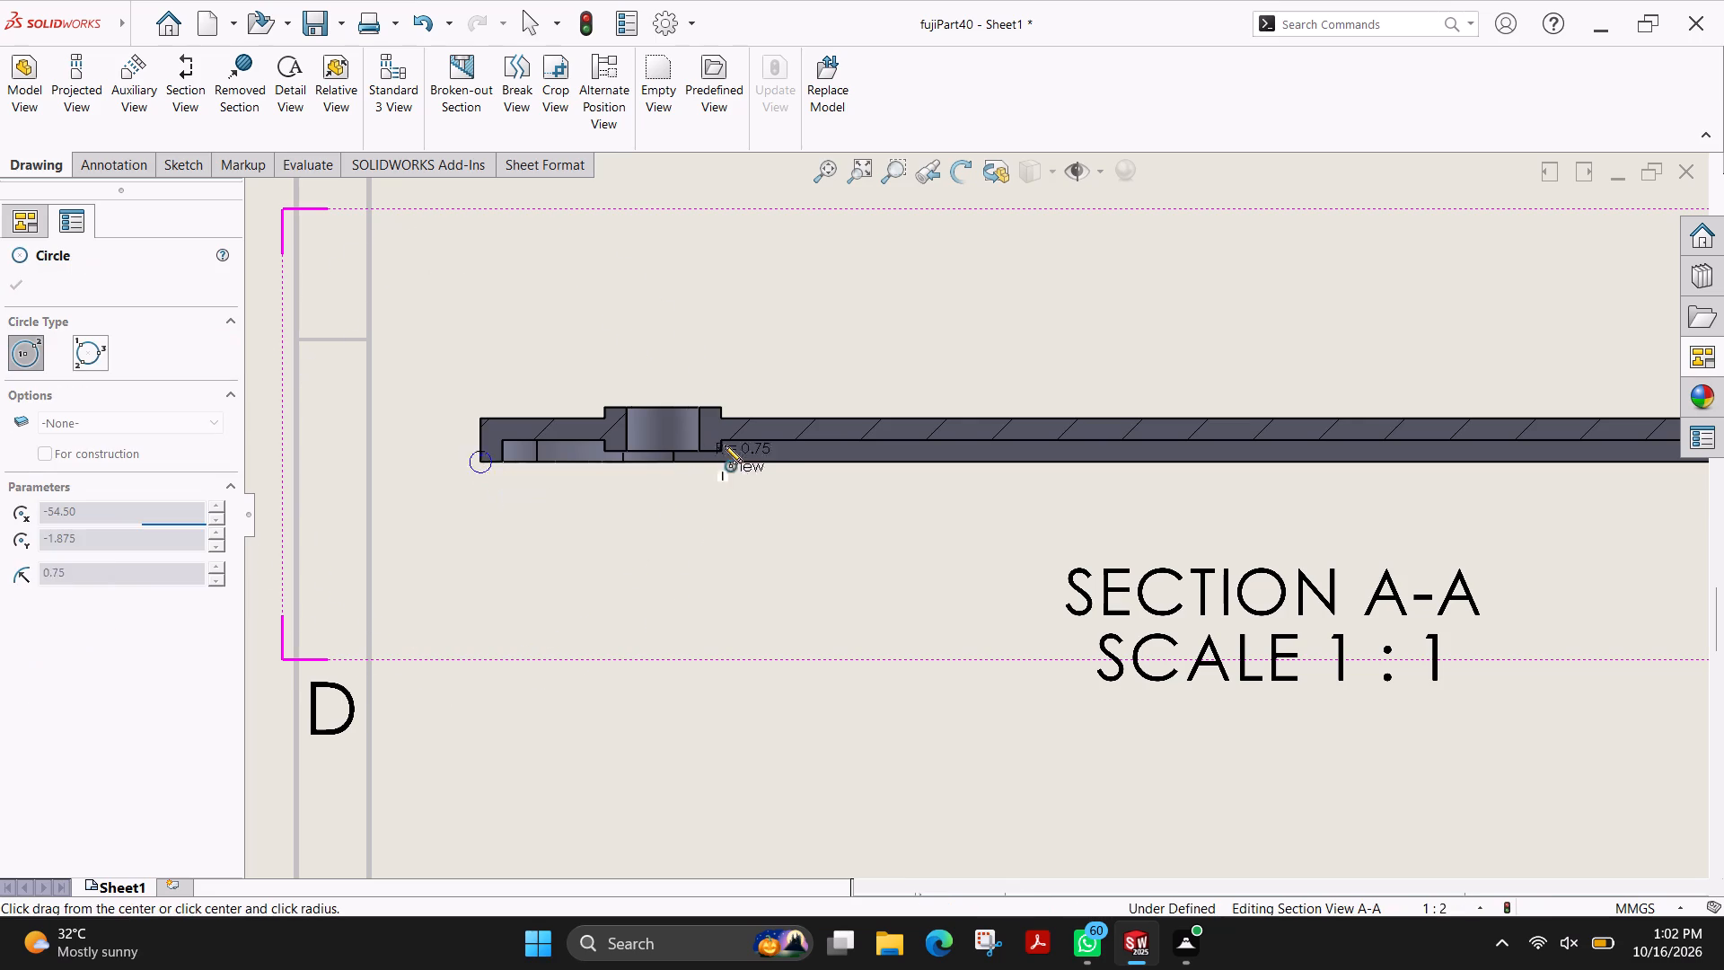
drag(725, 445, 808, 446)
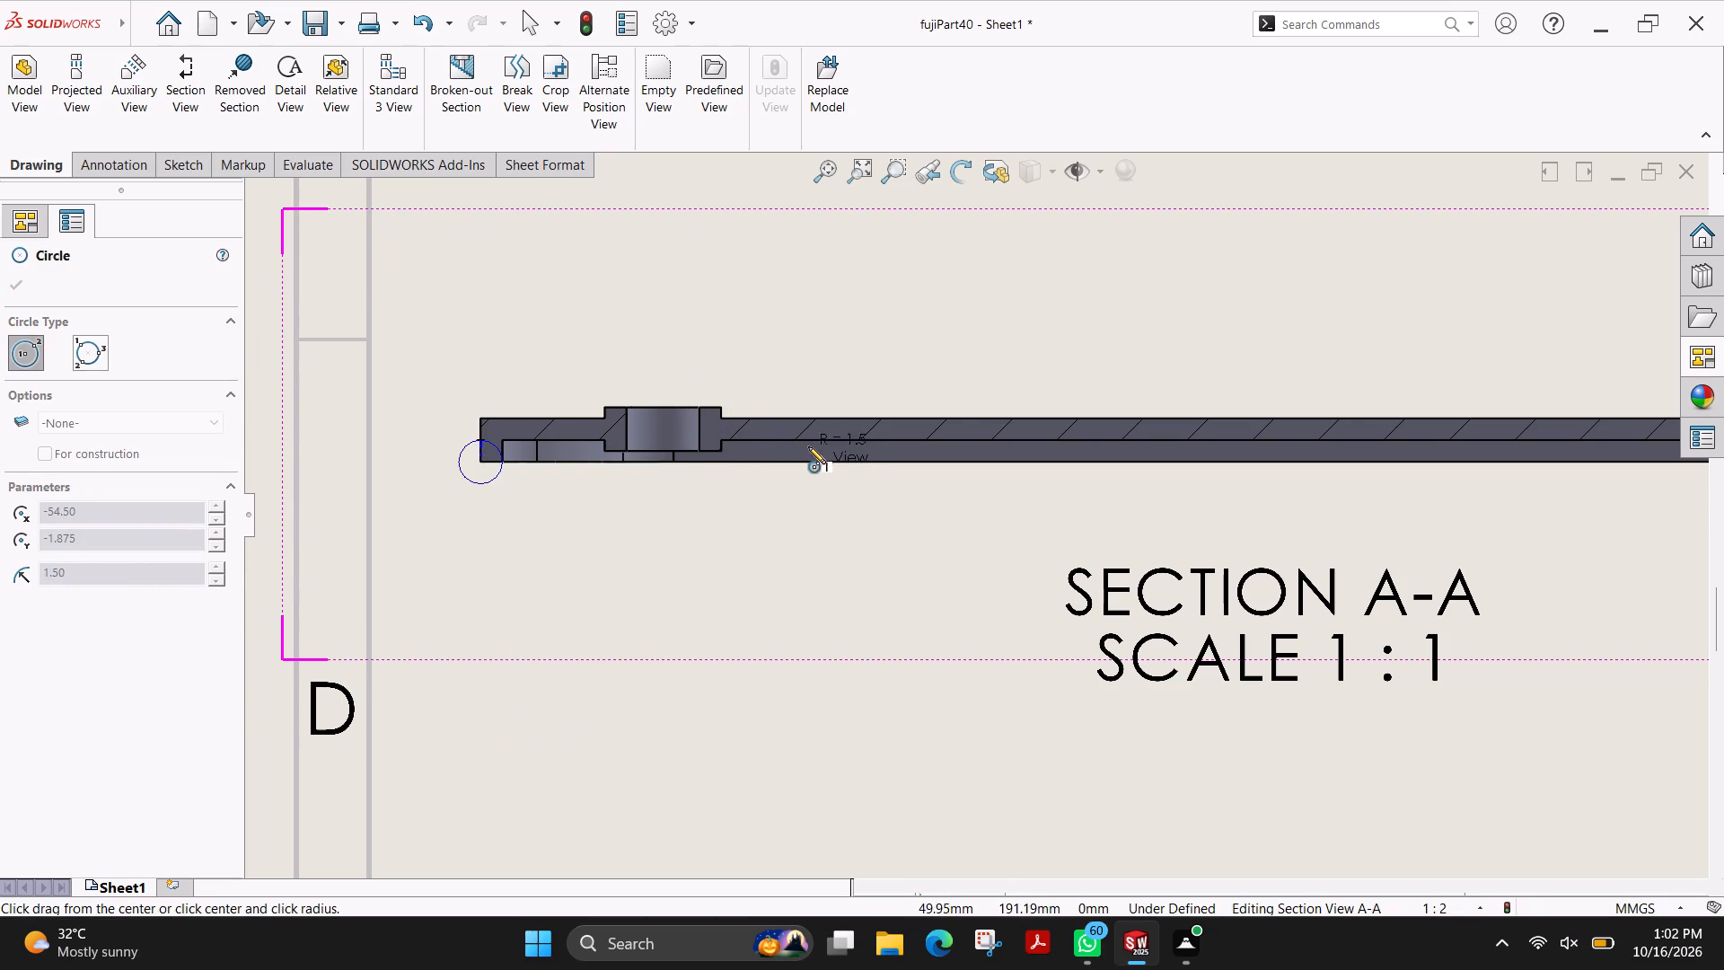
drag(808, 446, 808, 450)
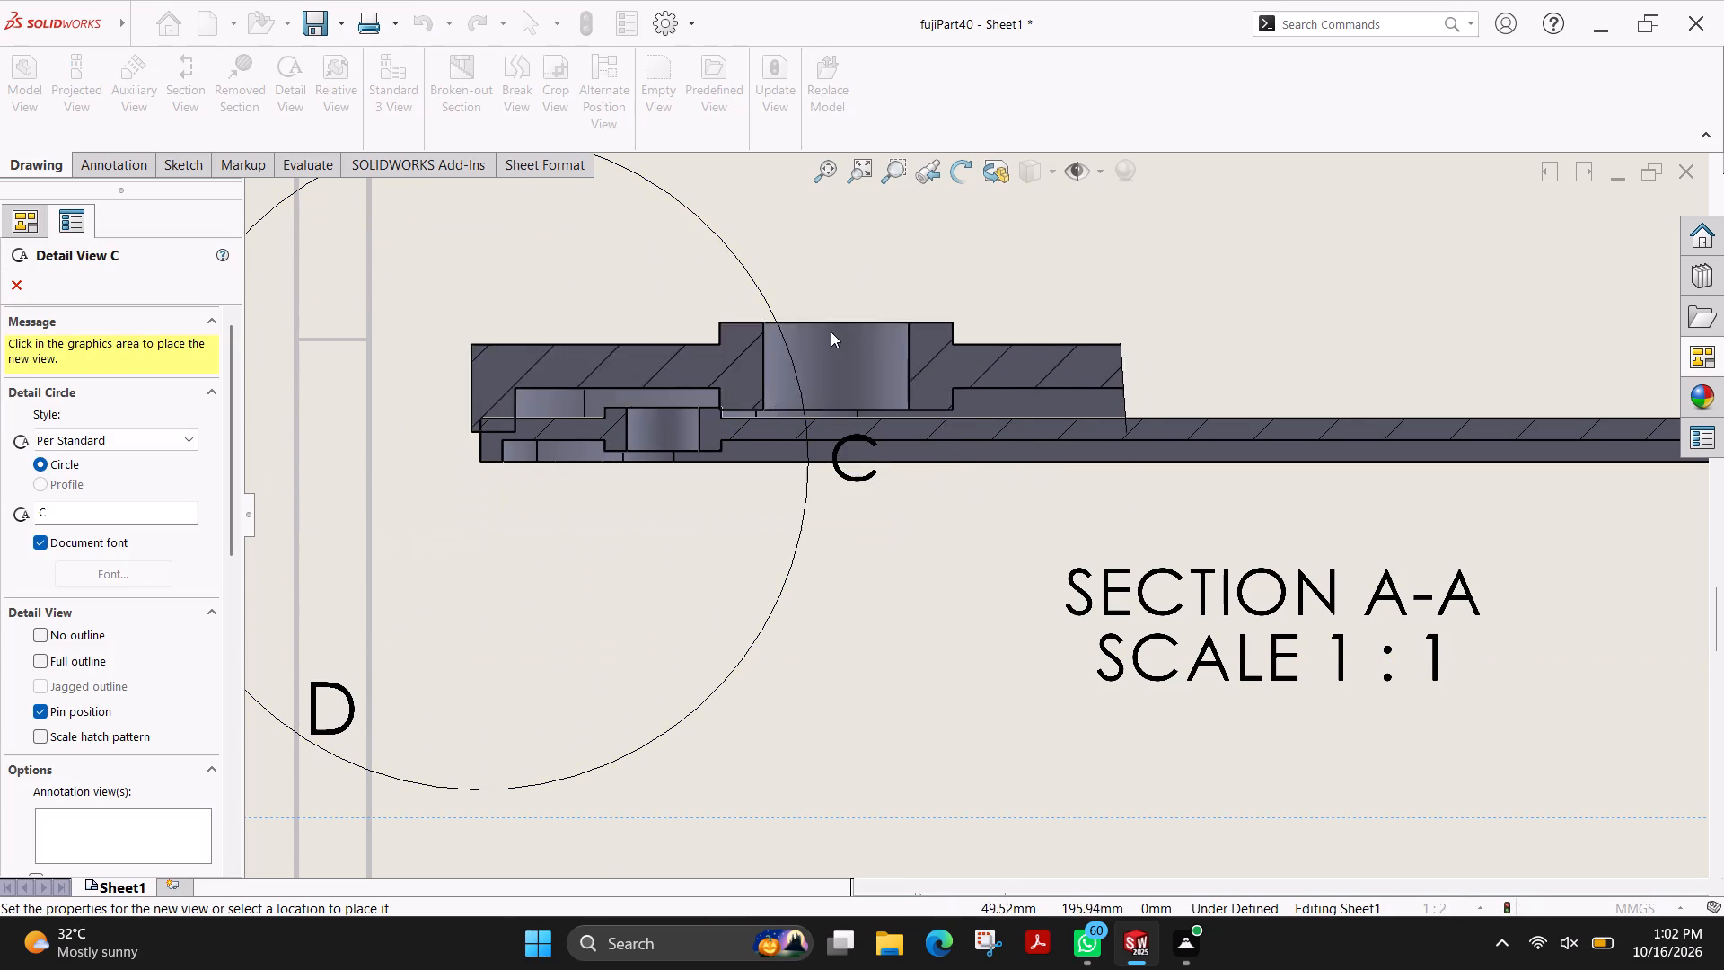
scroll(865, 266, up, 4)
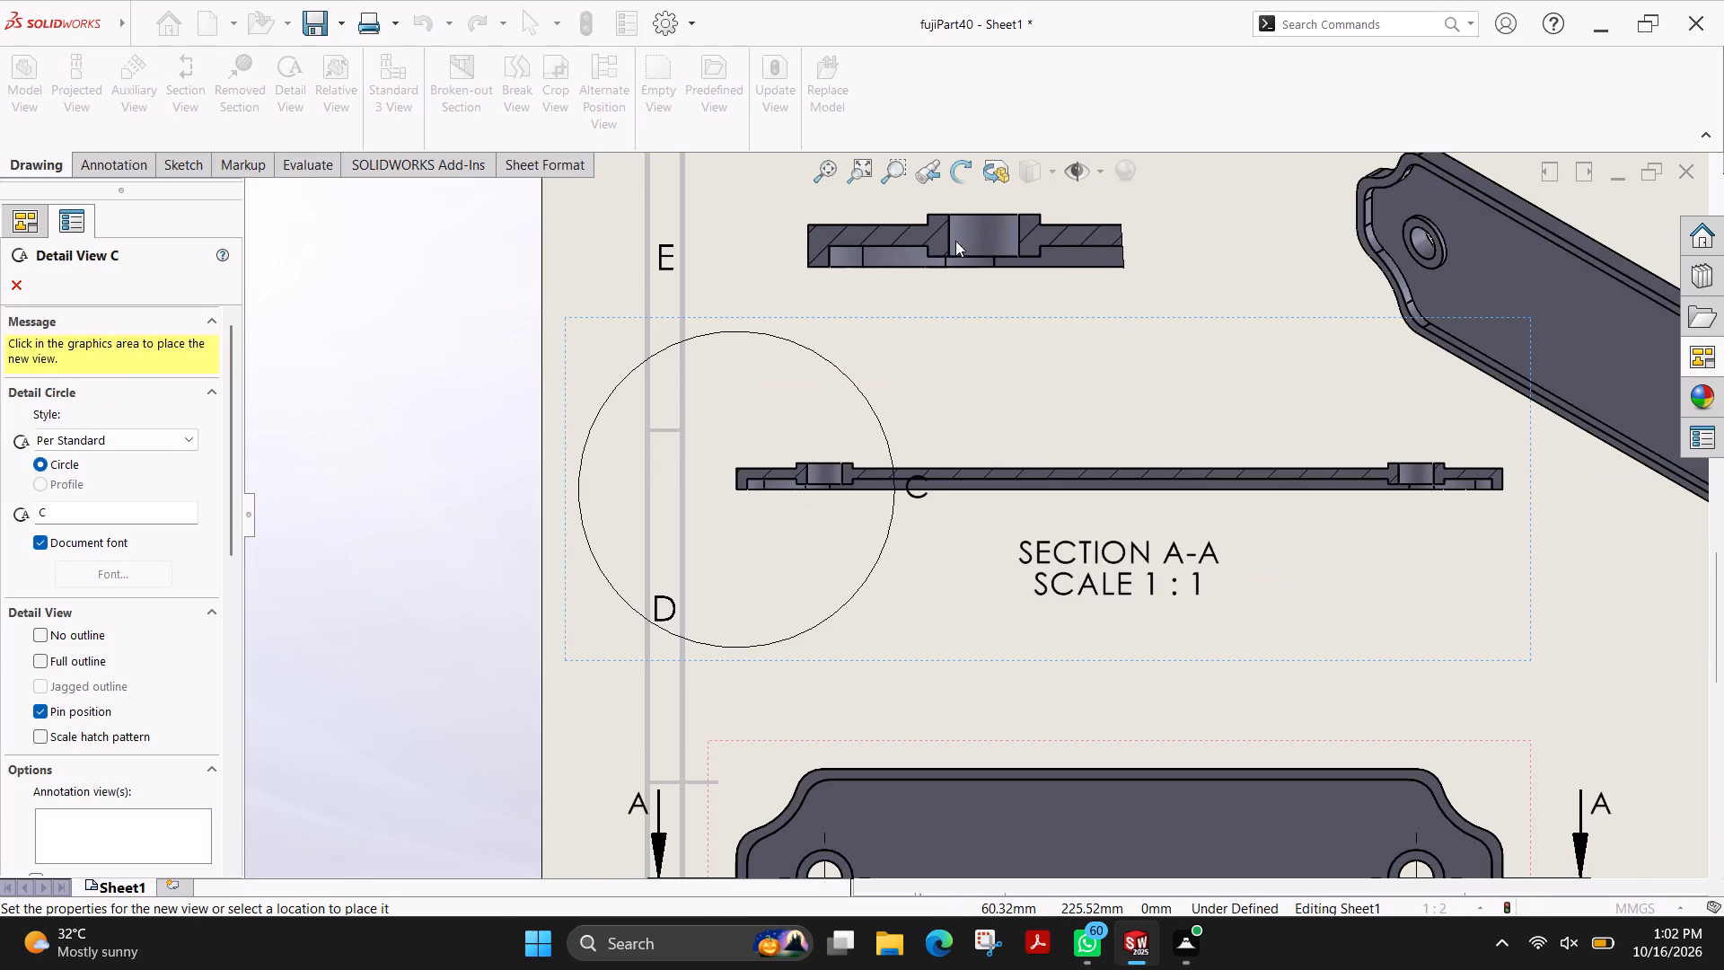
scroll(921, 267, up, 1)
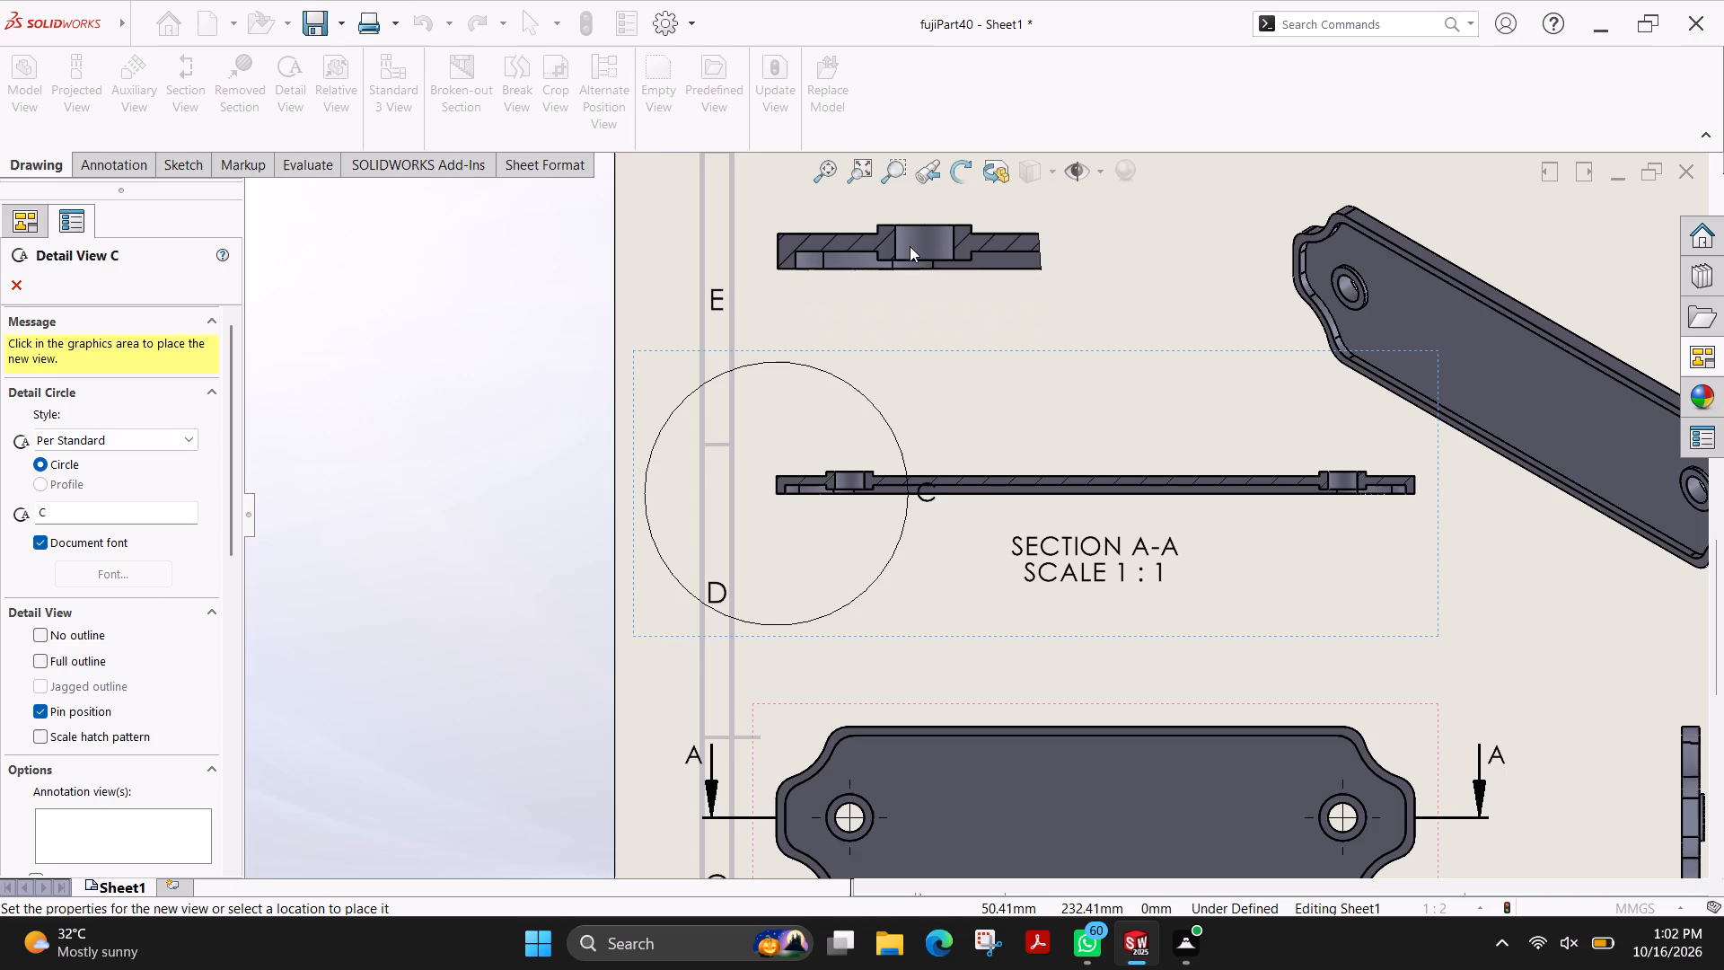
scroll(929, 249, up, 2)
click(964, 260)
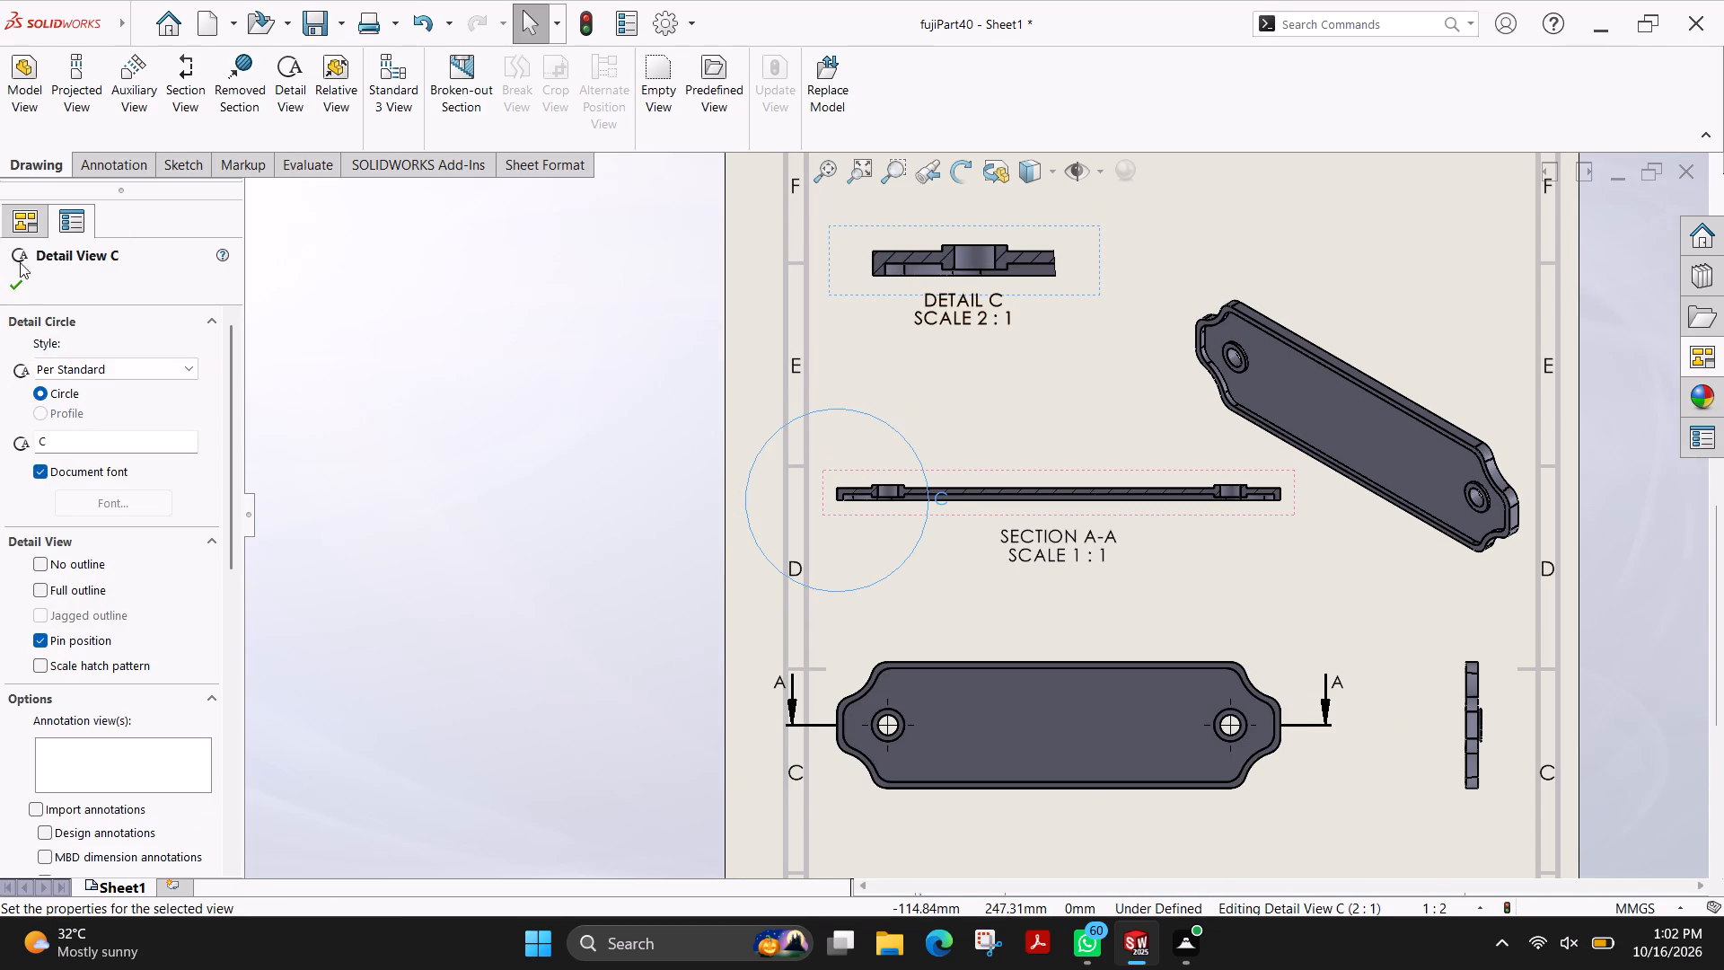
click(10, 284)
scroll(1097, 342, down, 1)
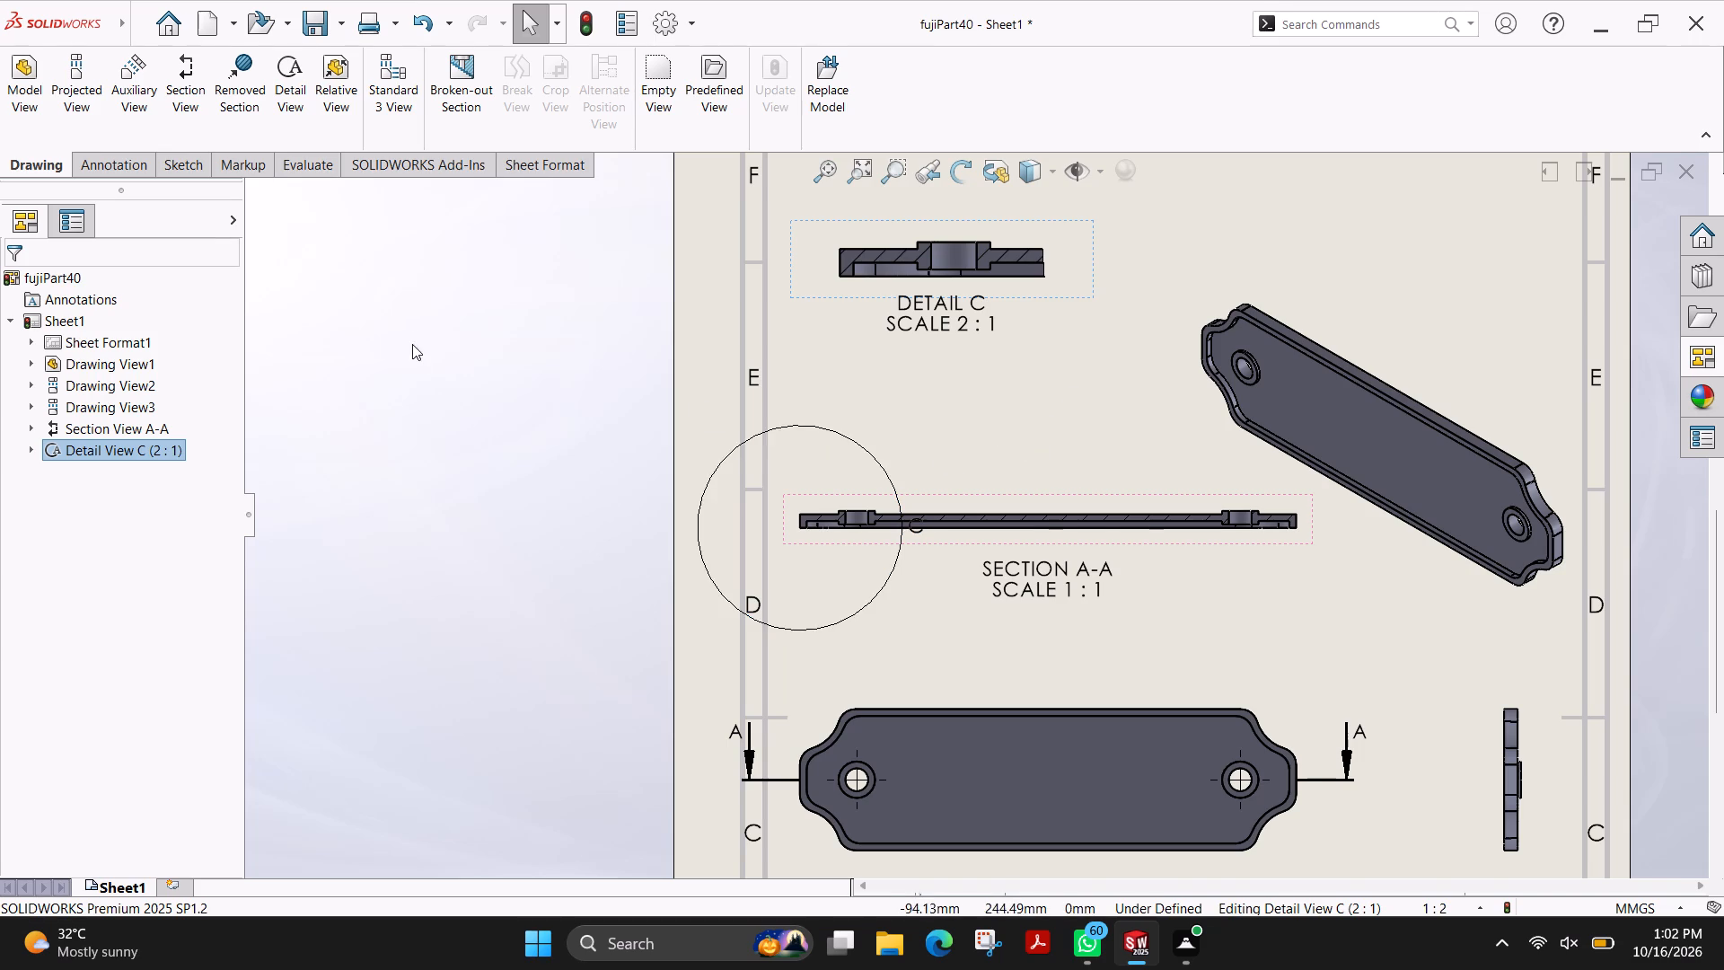
scroll(941, 427, down, 2)
scroll(941, 427, up, 2)
key(Escape)
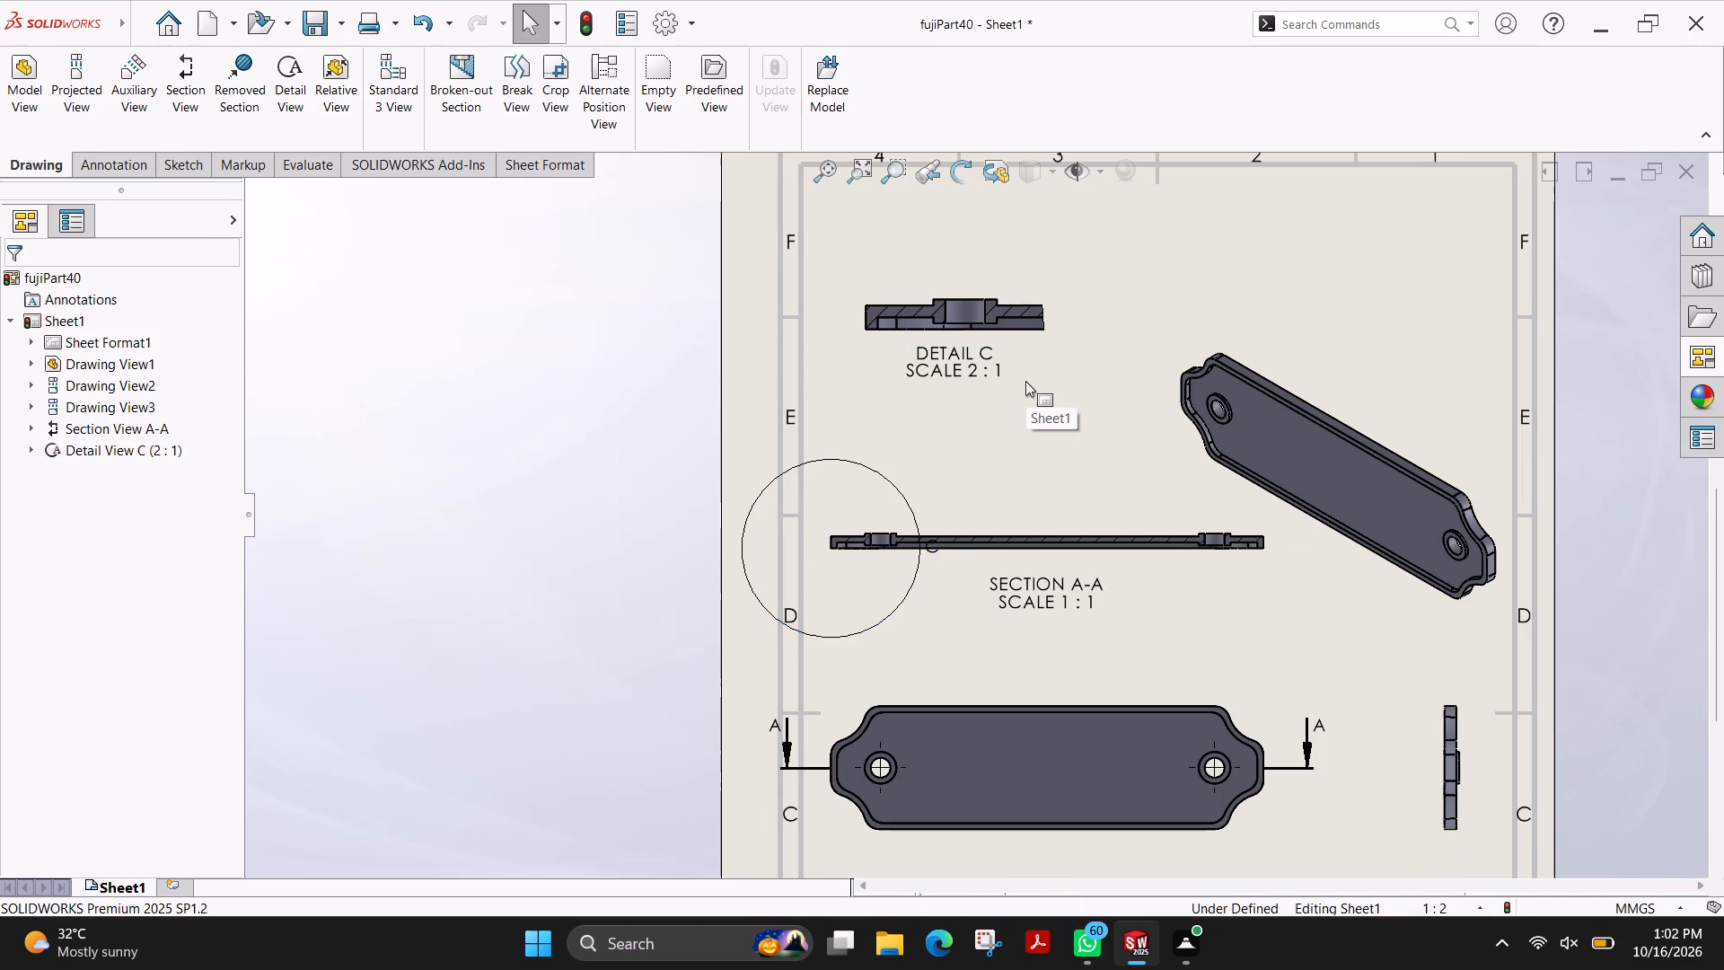
key(Escape)
In the detail view, dimension the plate's full edge height and the wall thickness between its upper face and the recess floor.
scroll(1030, 360, down, 11)
scroll(715, 339, up, 5)
click(78, 169)
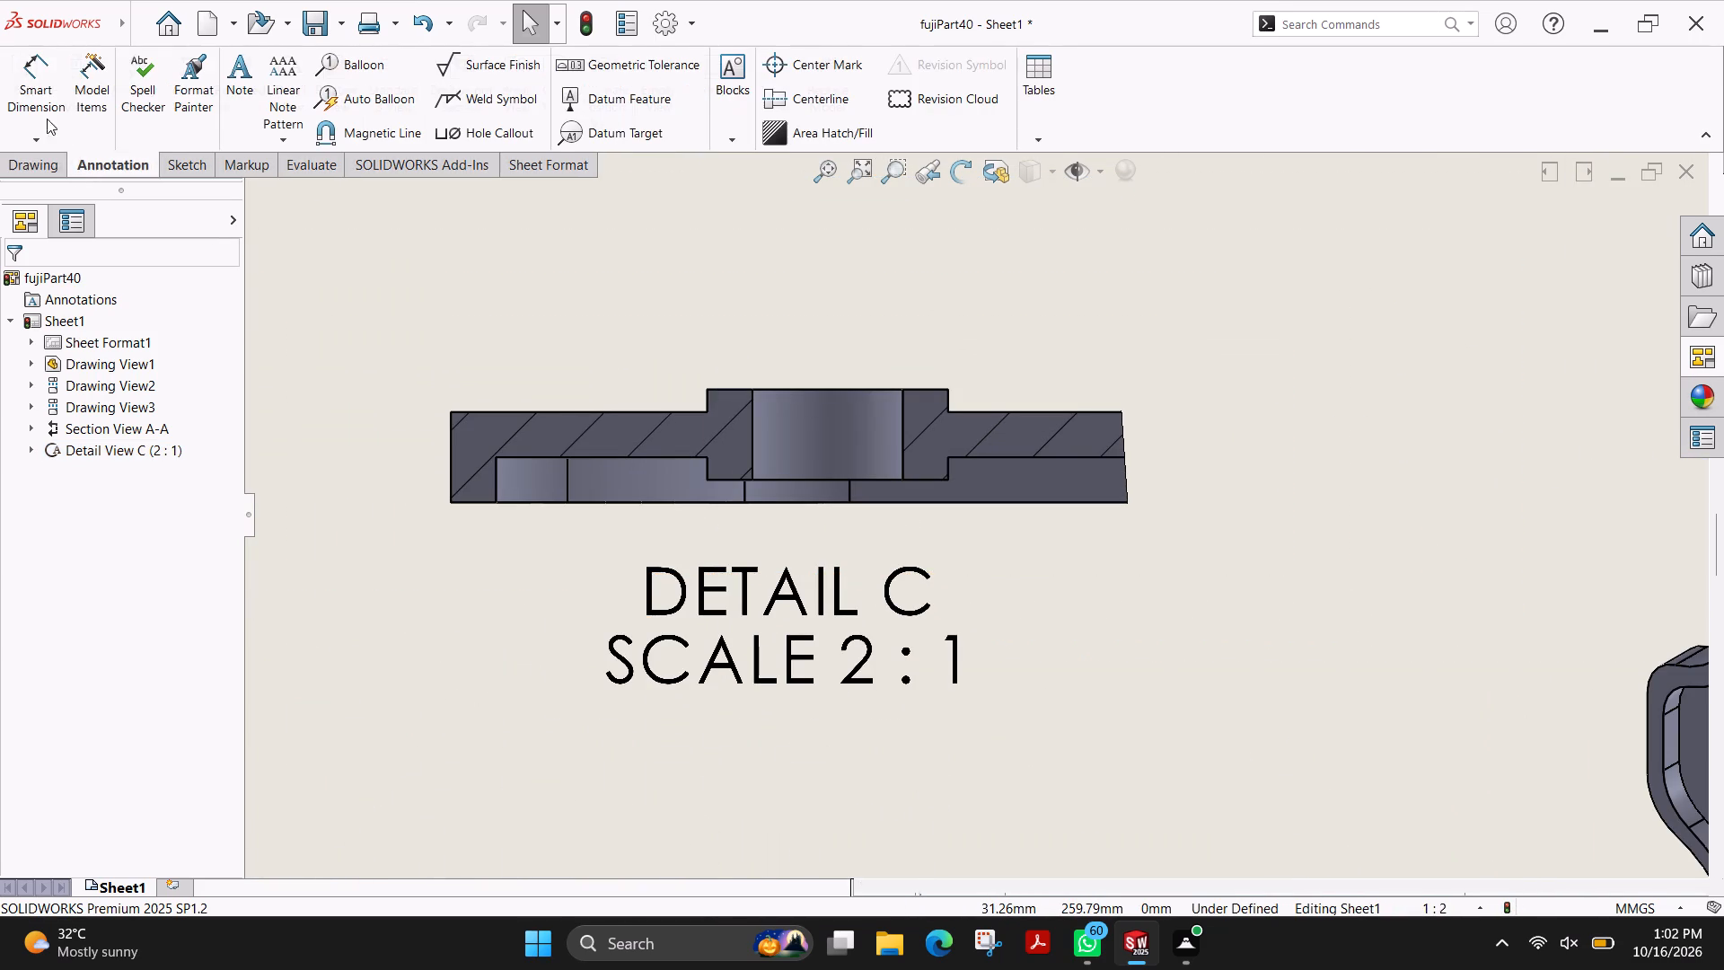
click(32, 78)
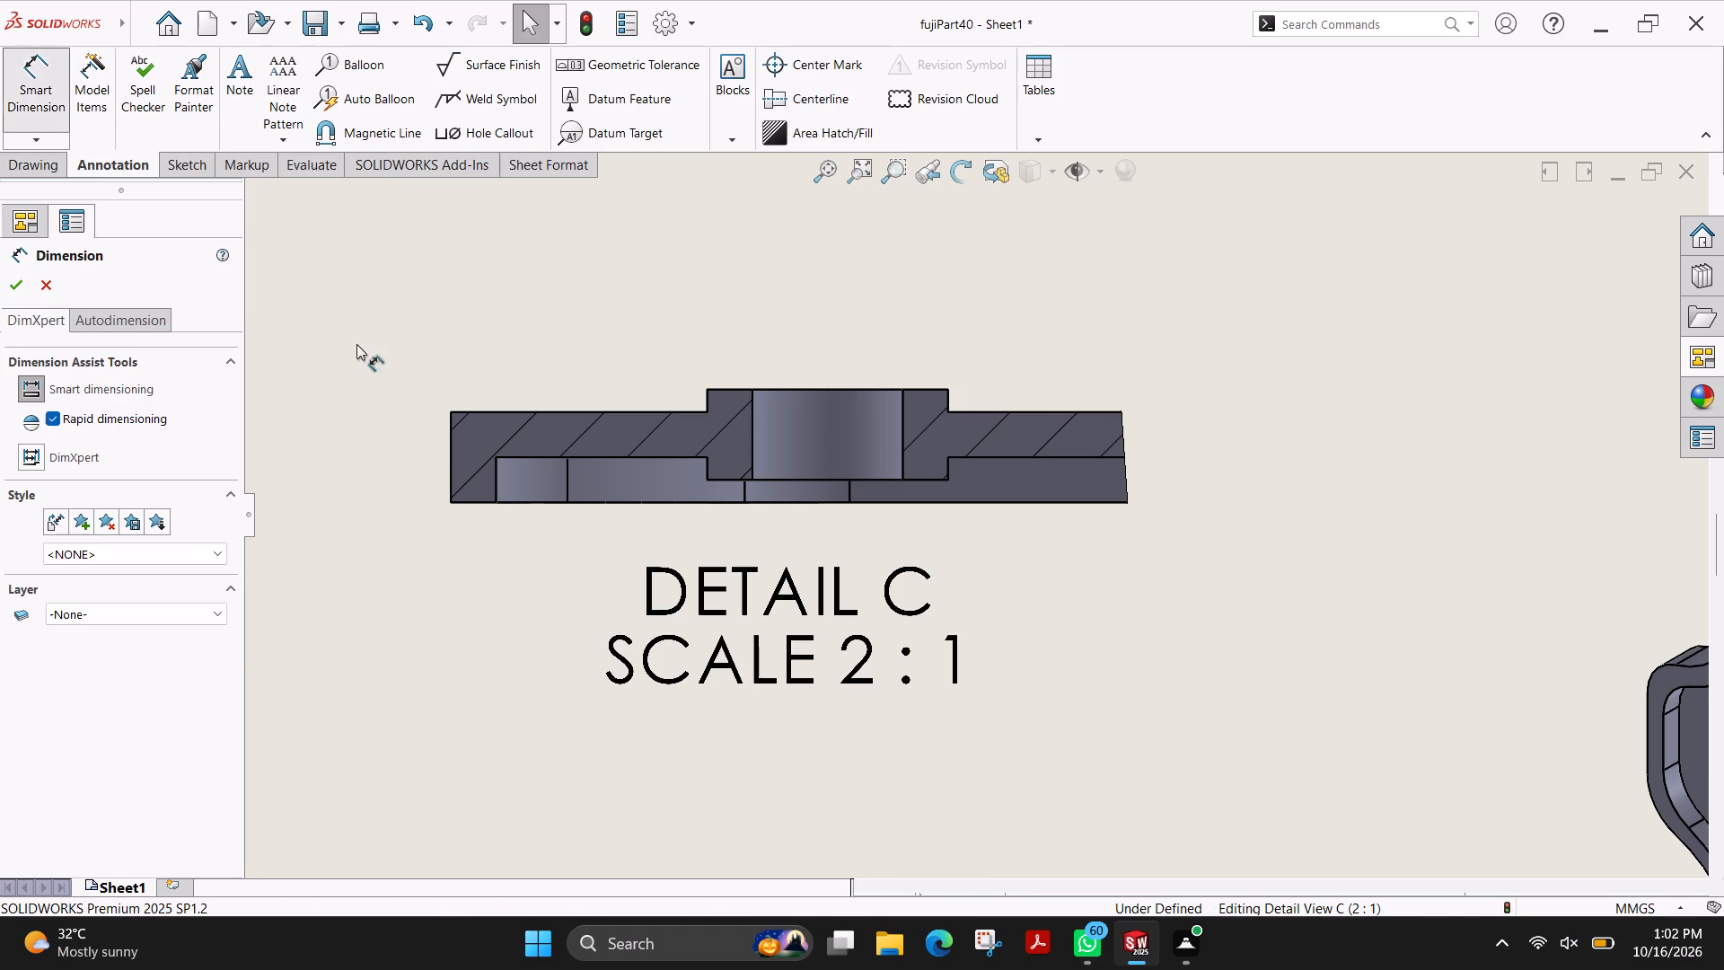
click(452, 456)
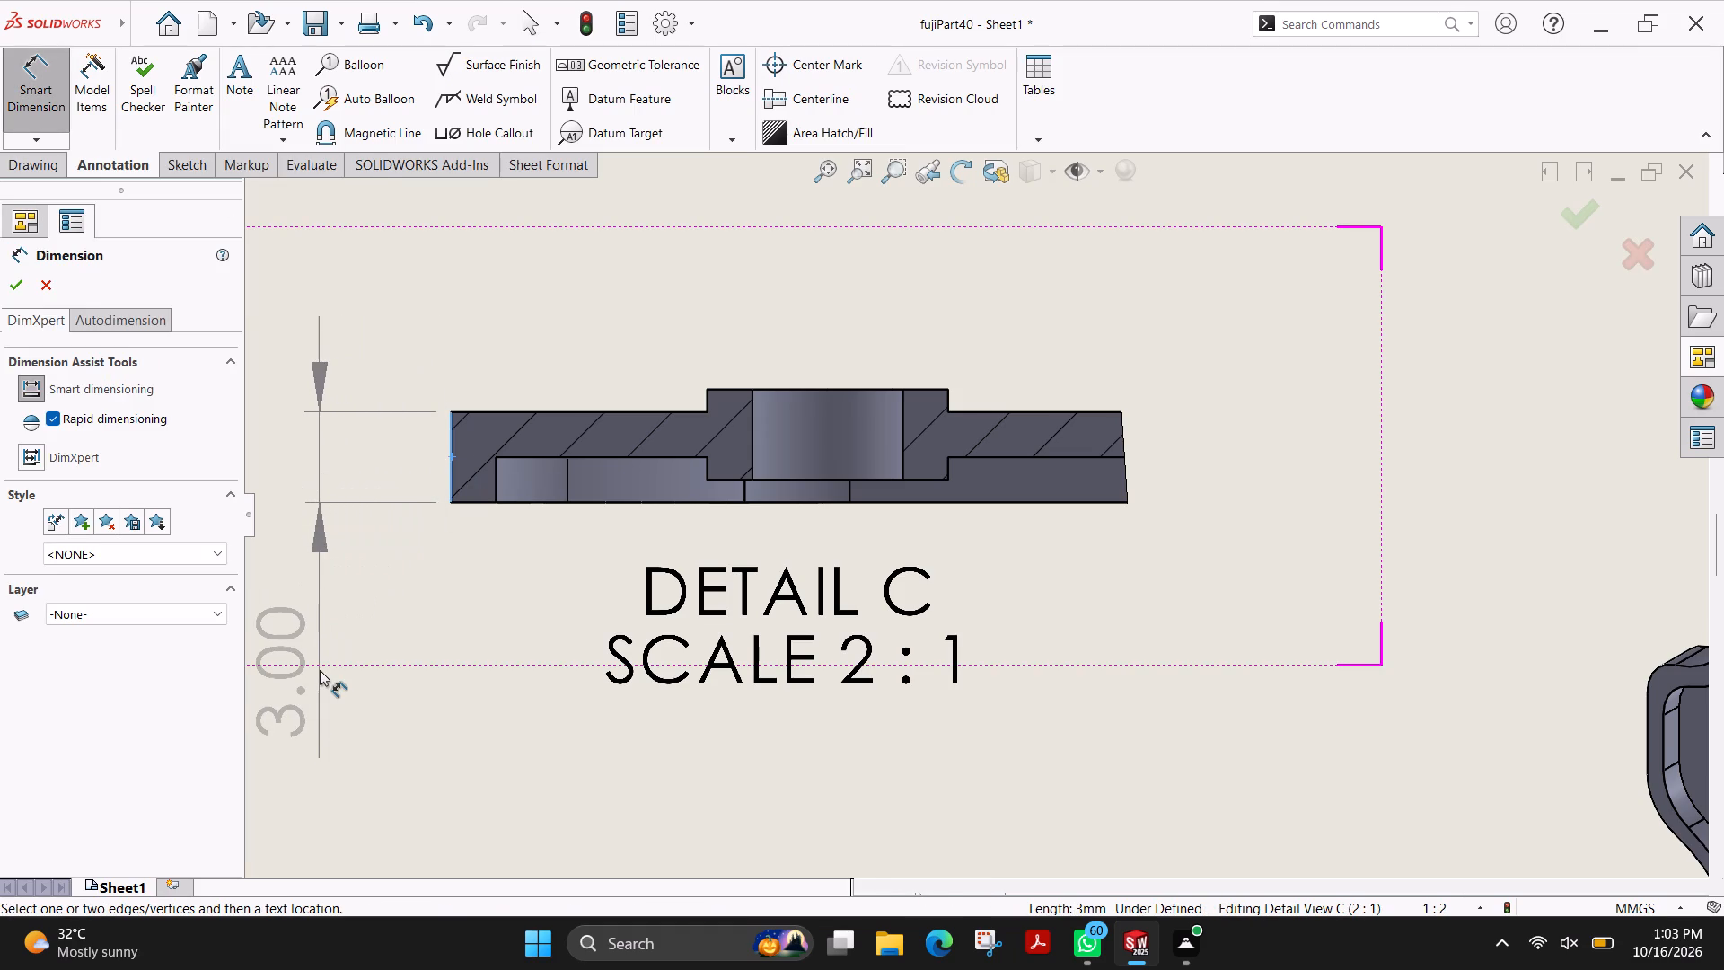
scroll(318, 667, up, 1)
click(414, 679)
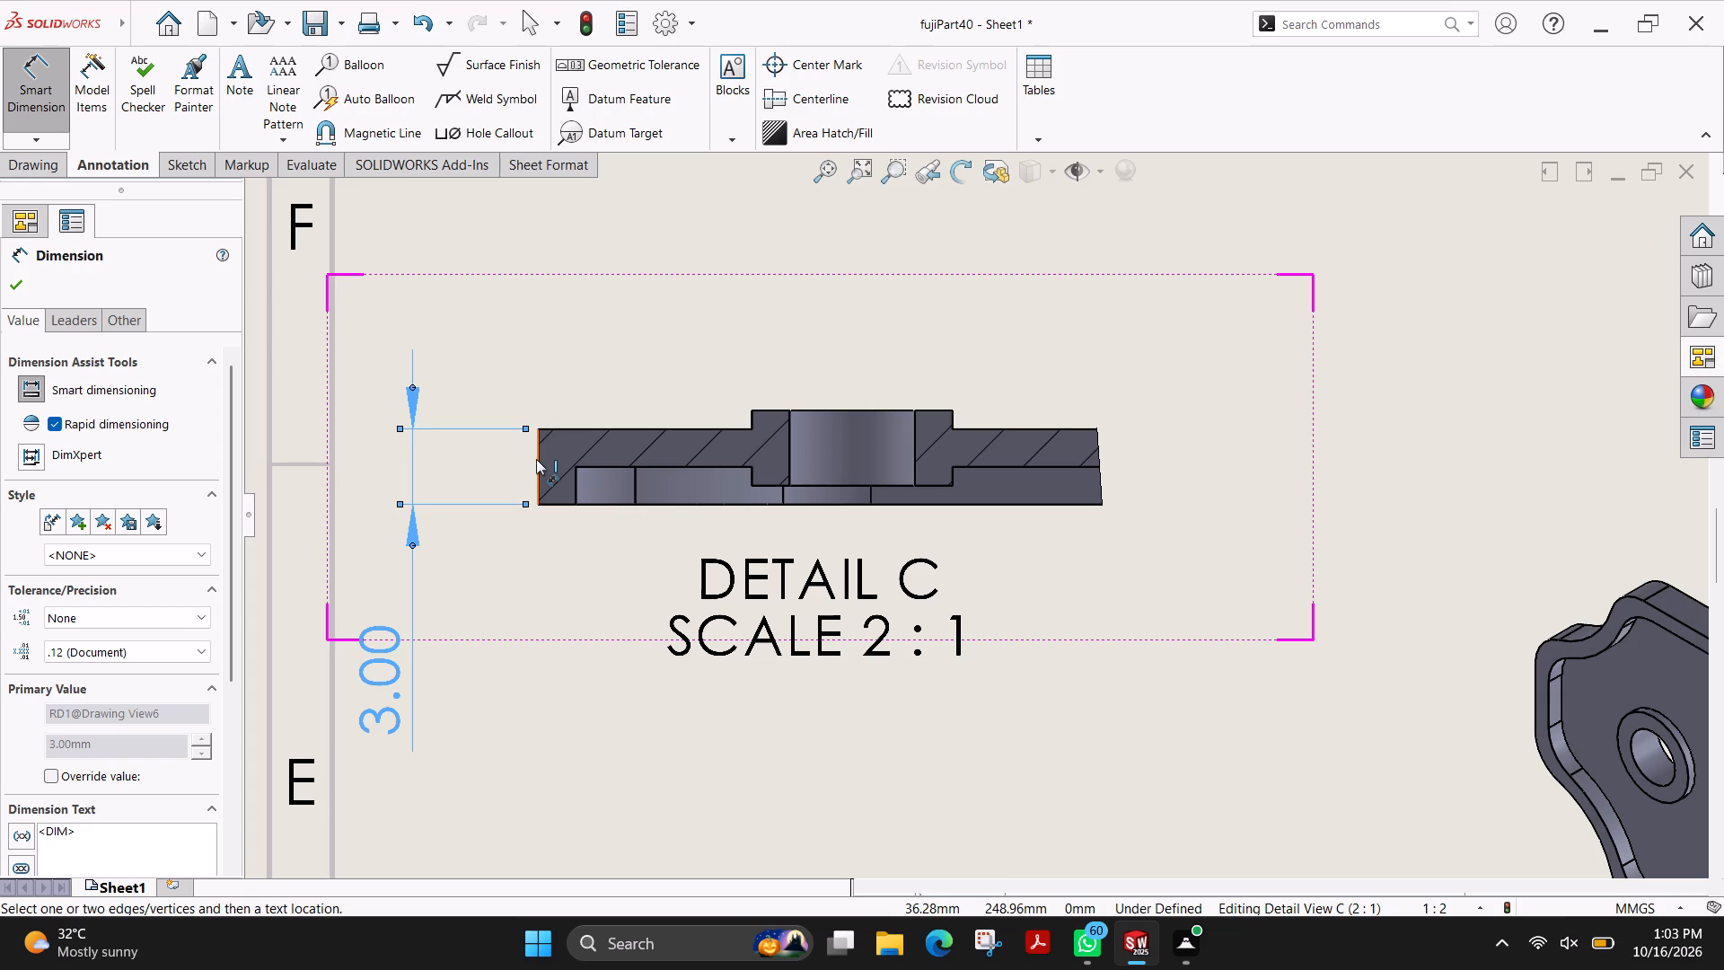
click(667, 468)
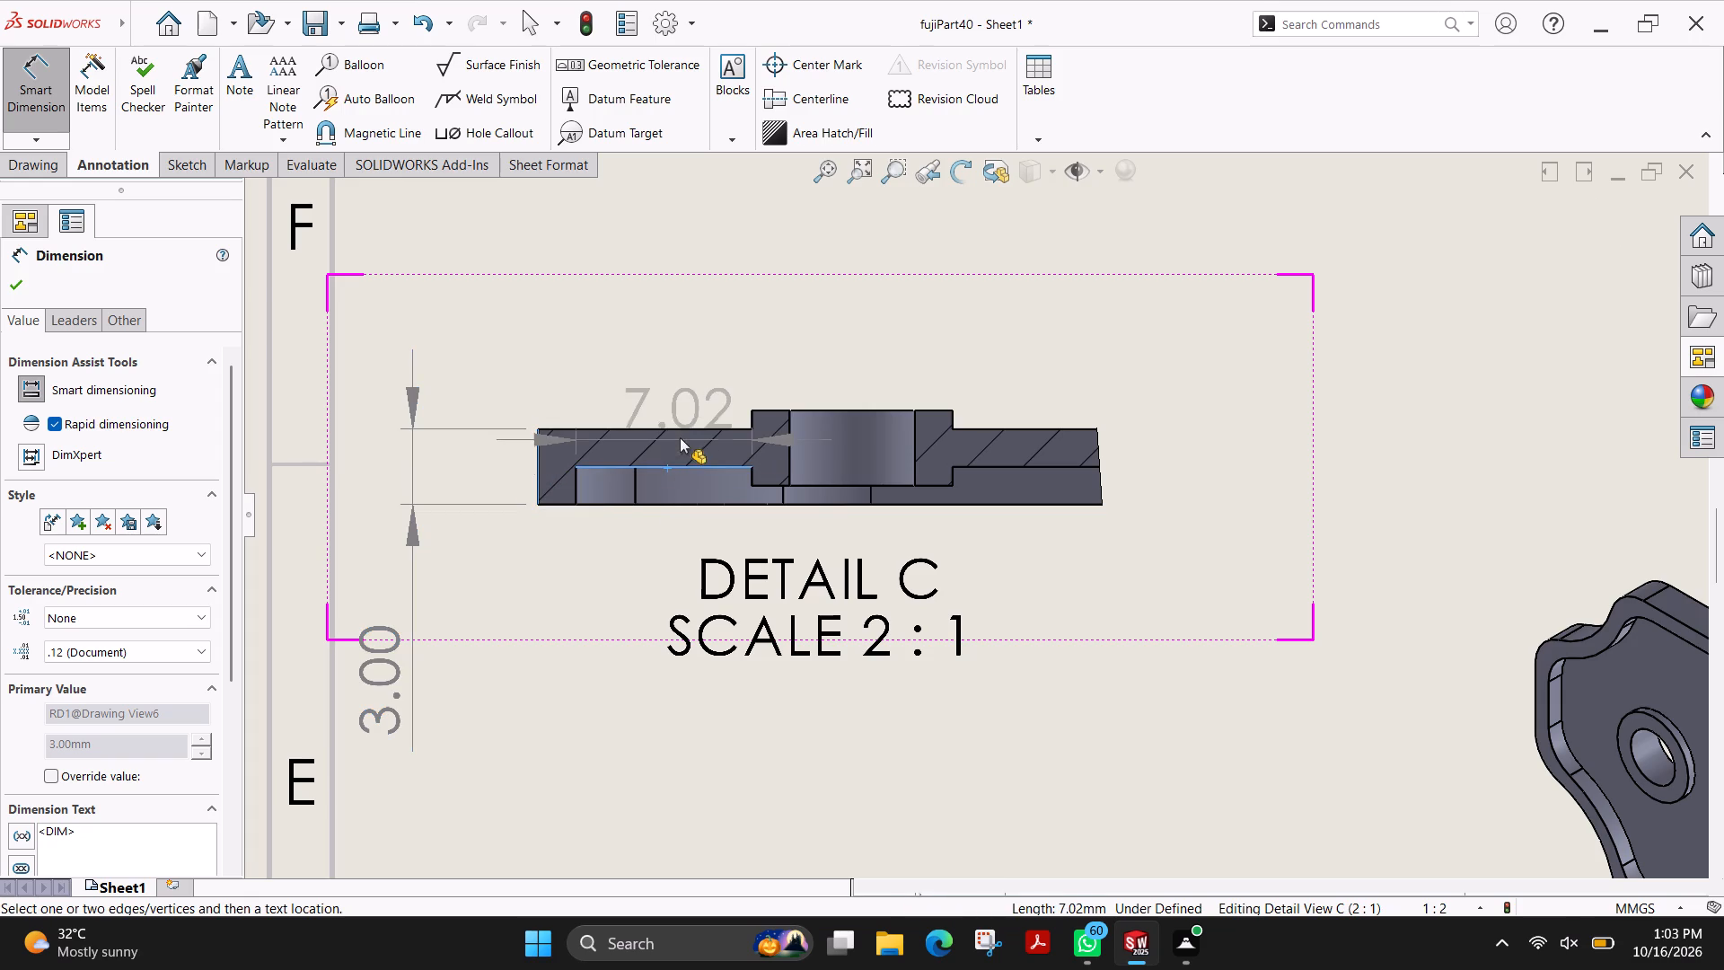
click(683, 428)
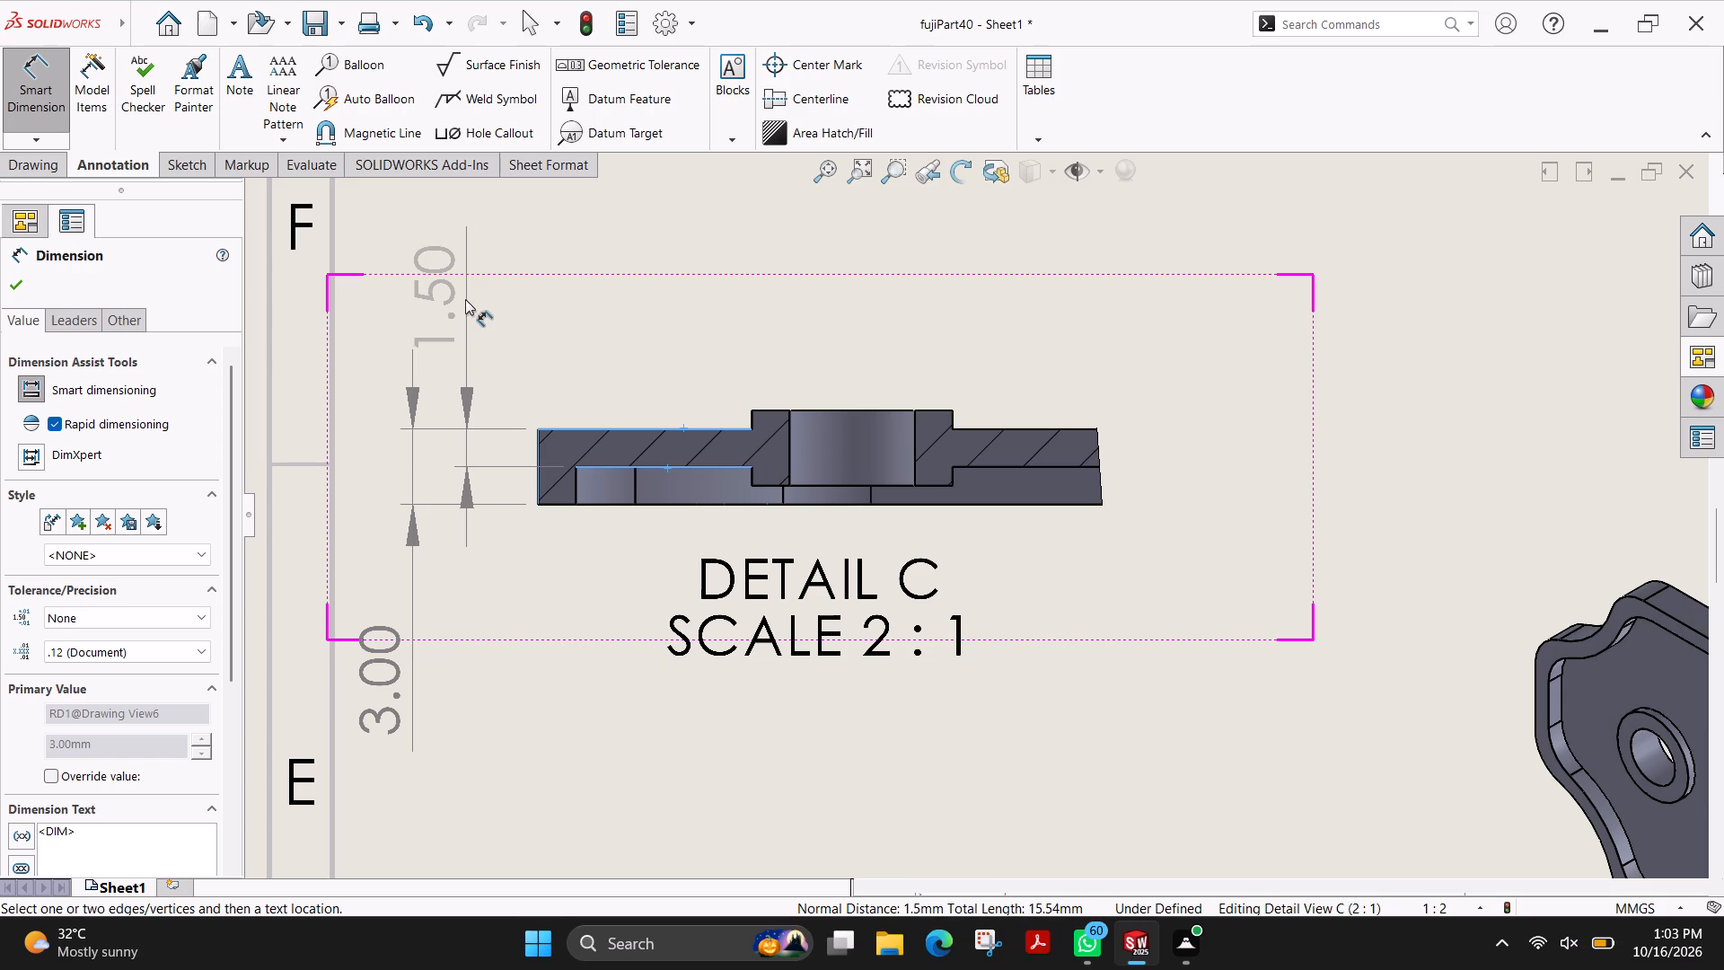
click(471, 299)
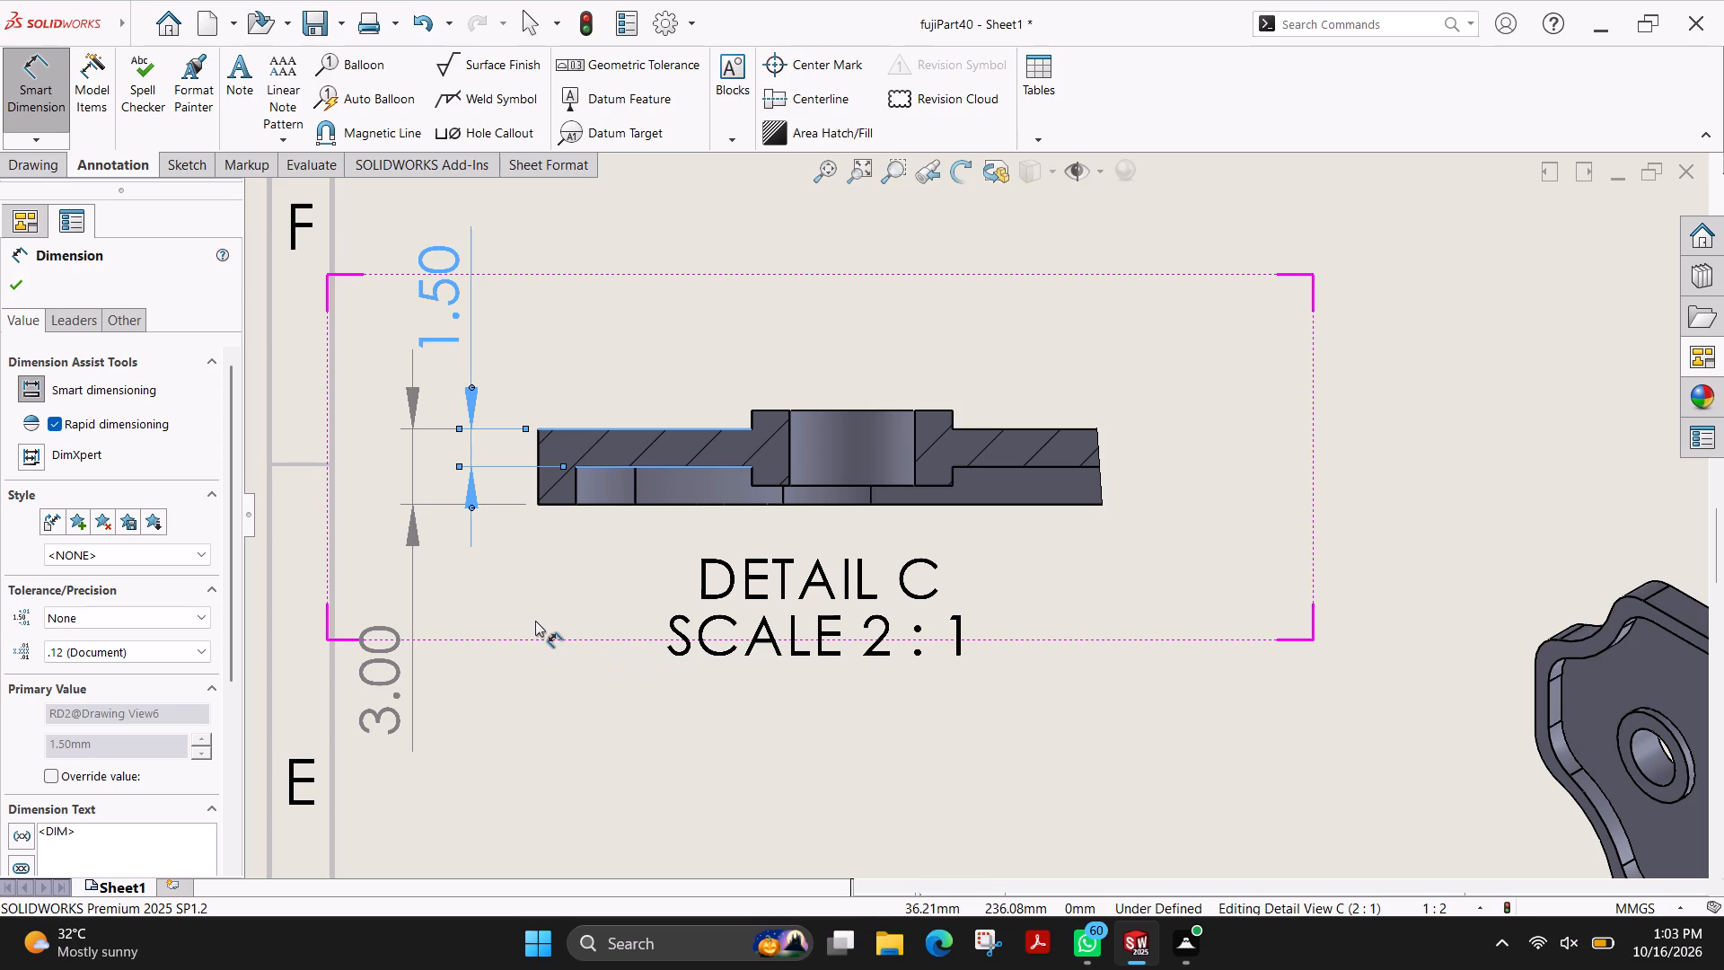
In the detail view, dimension the ring boss's projection above the plate's upper face and the depth from that face to the boss's lower face.
click(938, 412)
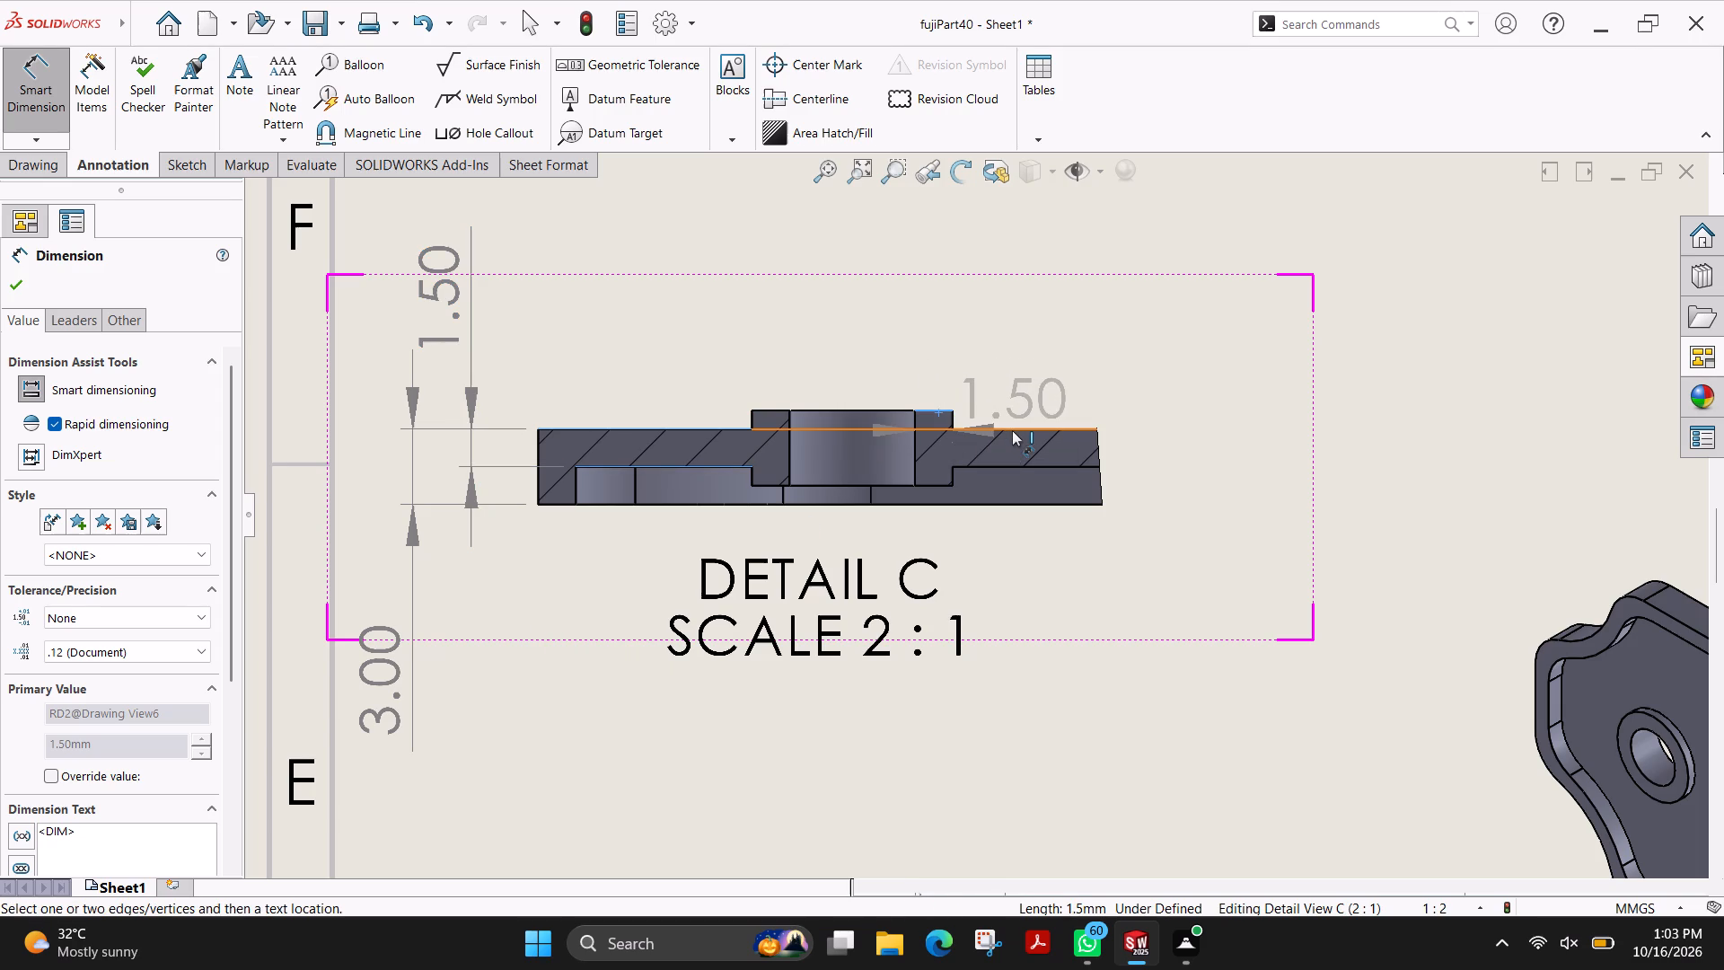
click(1012, 430)
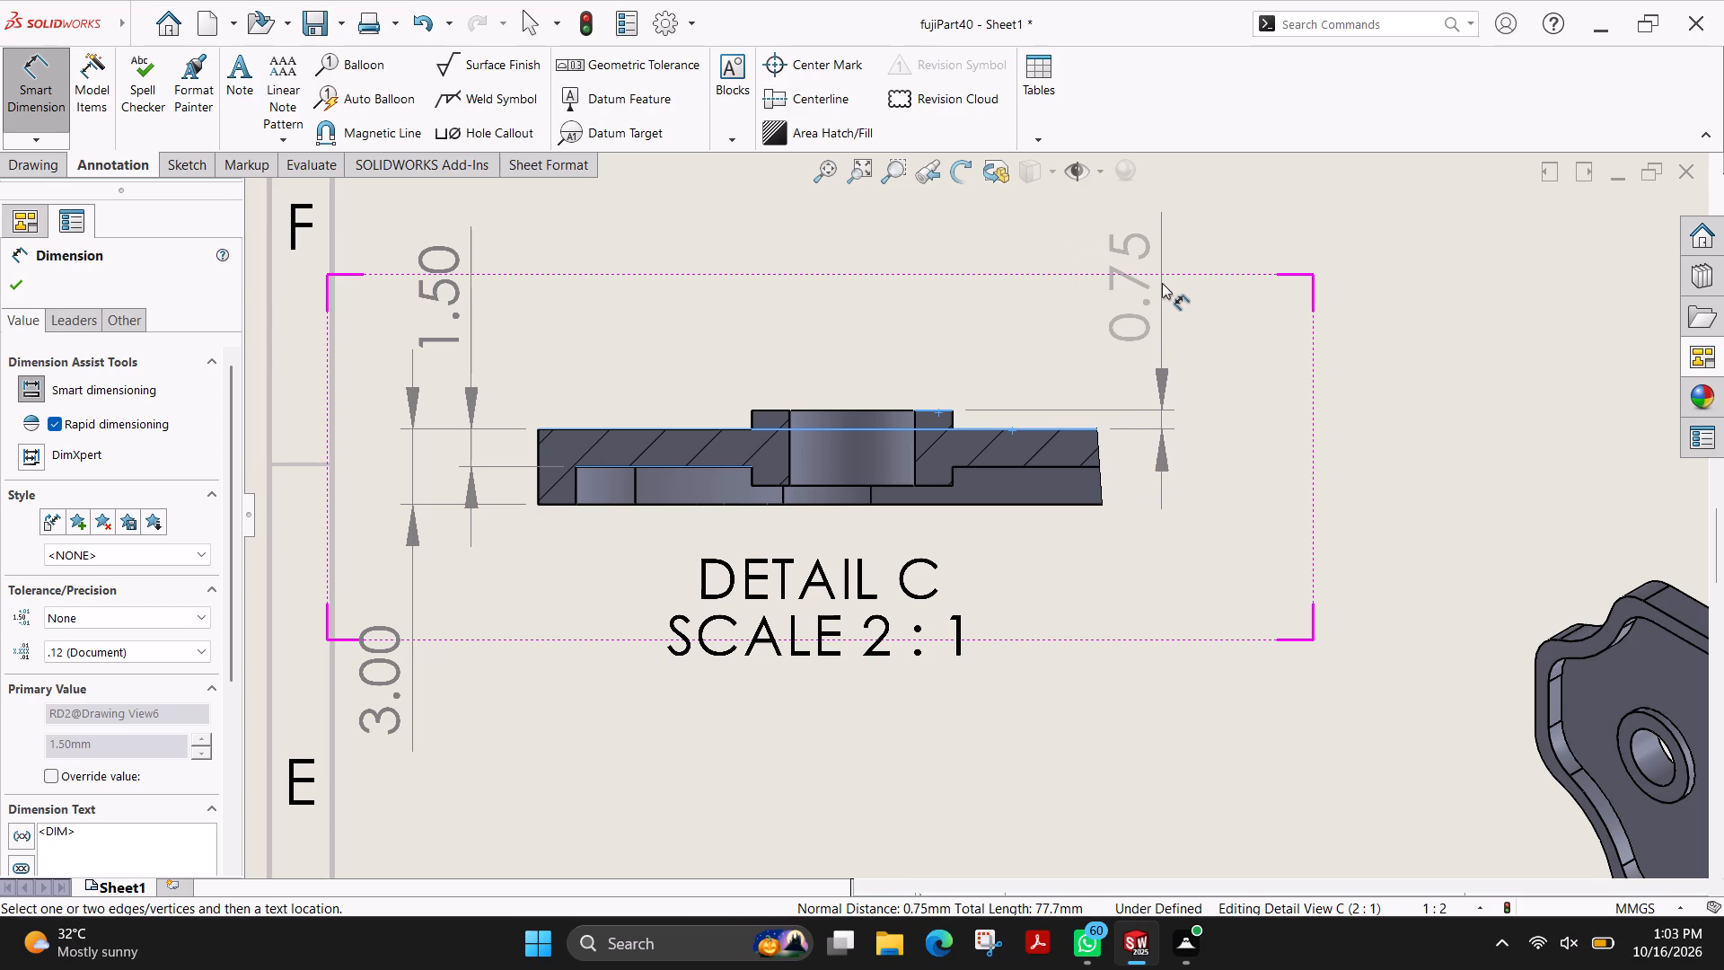
click(1162, 283)
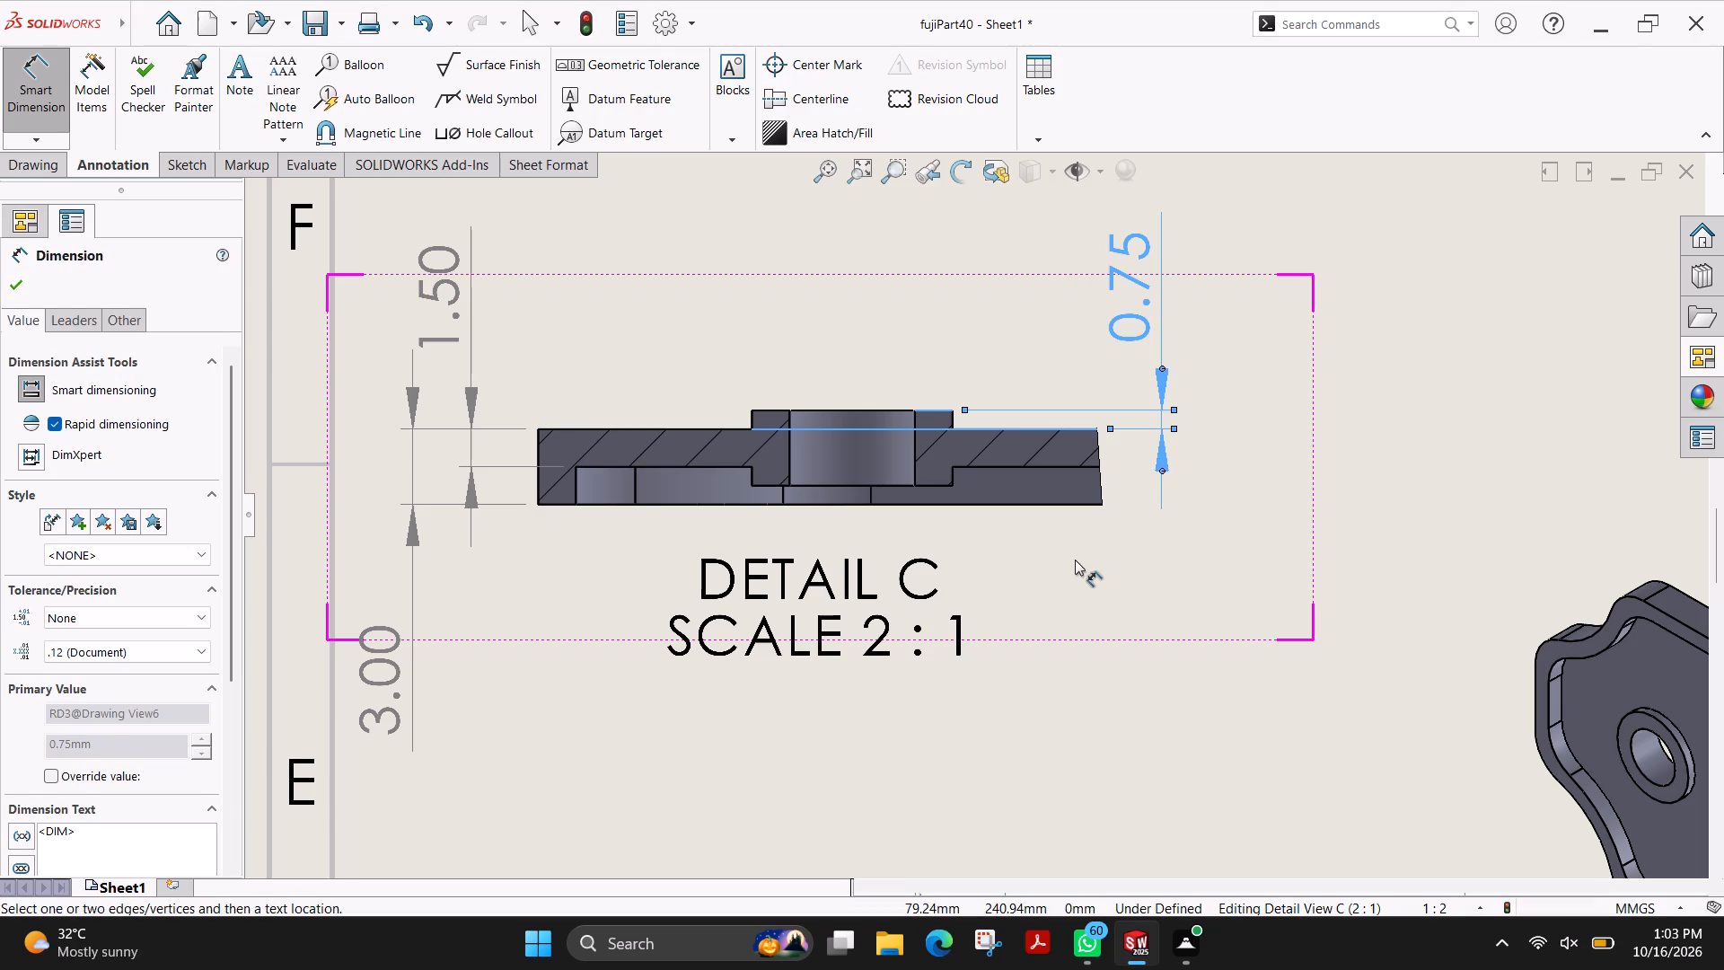
click(1044, 428)
click(924, 483)
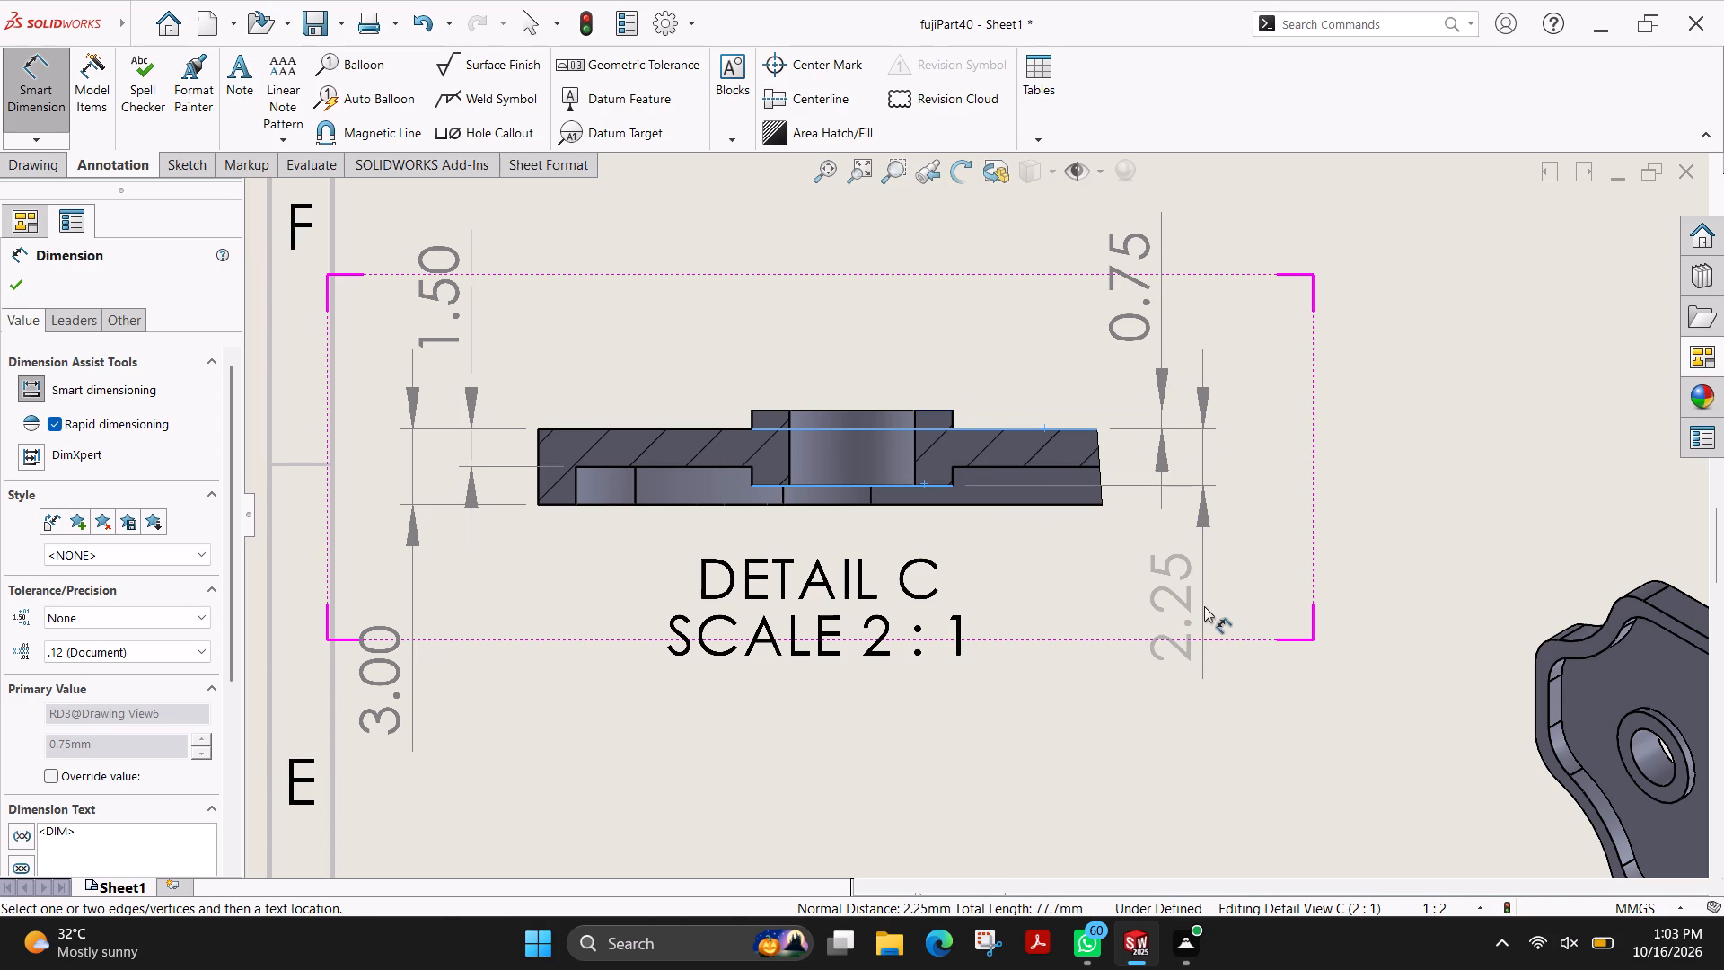
click(1204, 606)
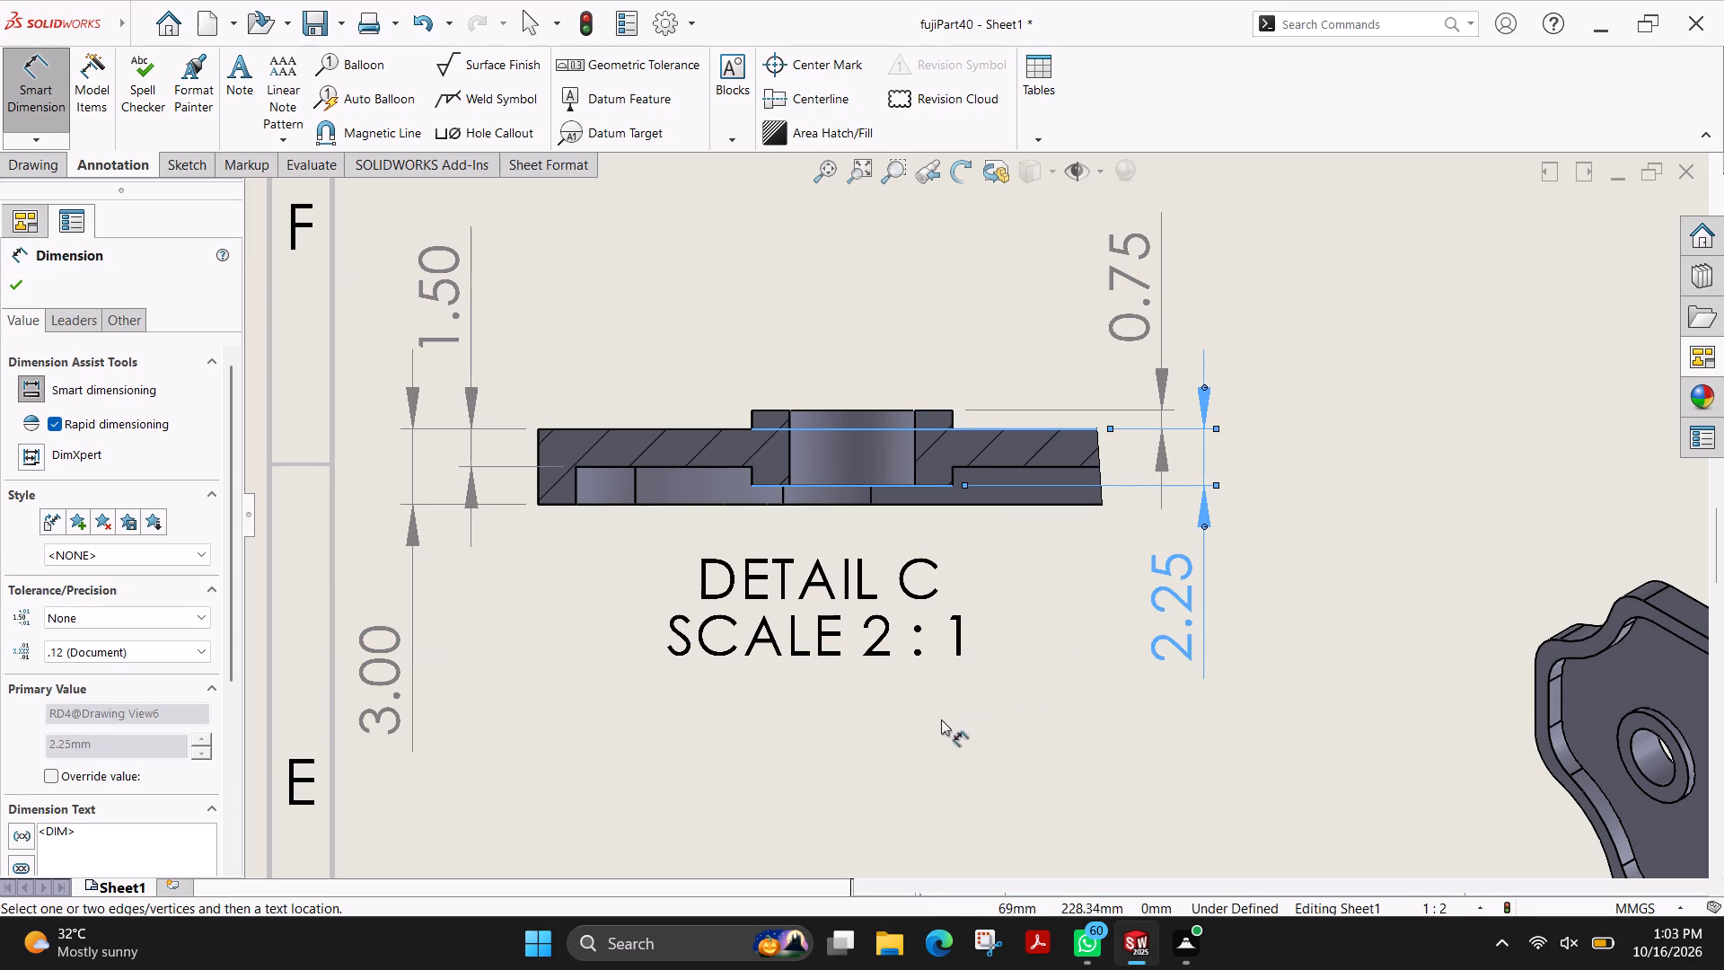
Dimension the radius of the outer concave notch arc at the upper-left corner of the plate in the main view.
scroll(956, 675, up, 2)
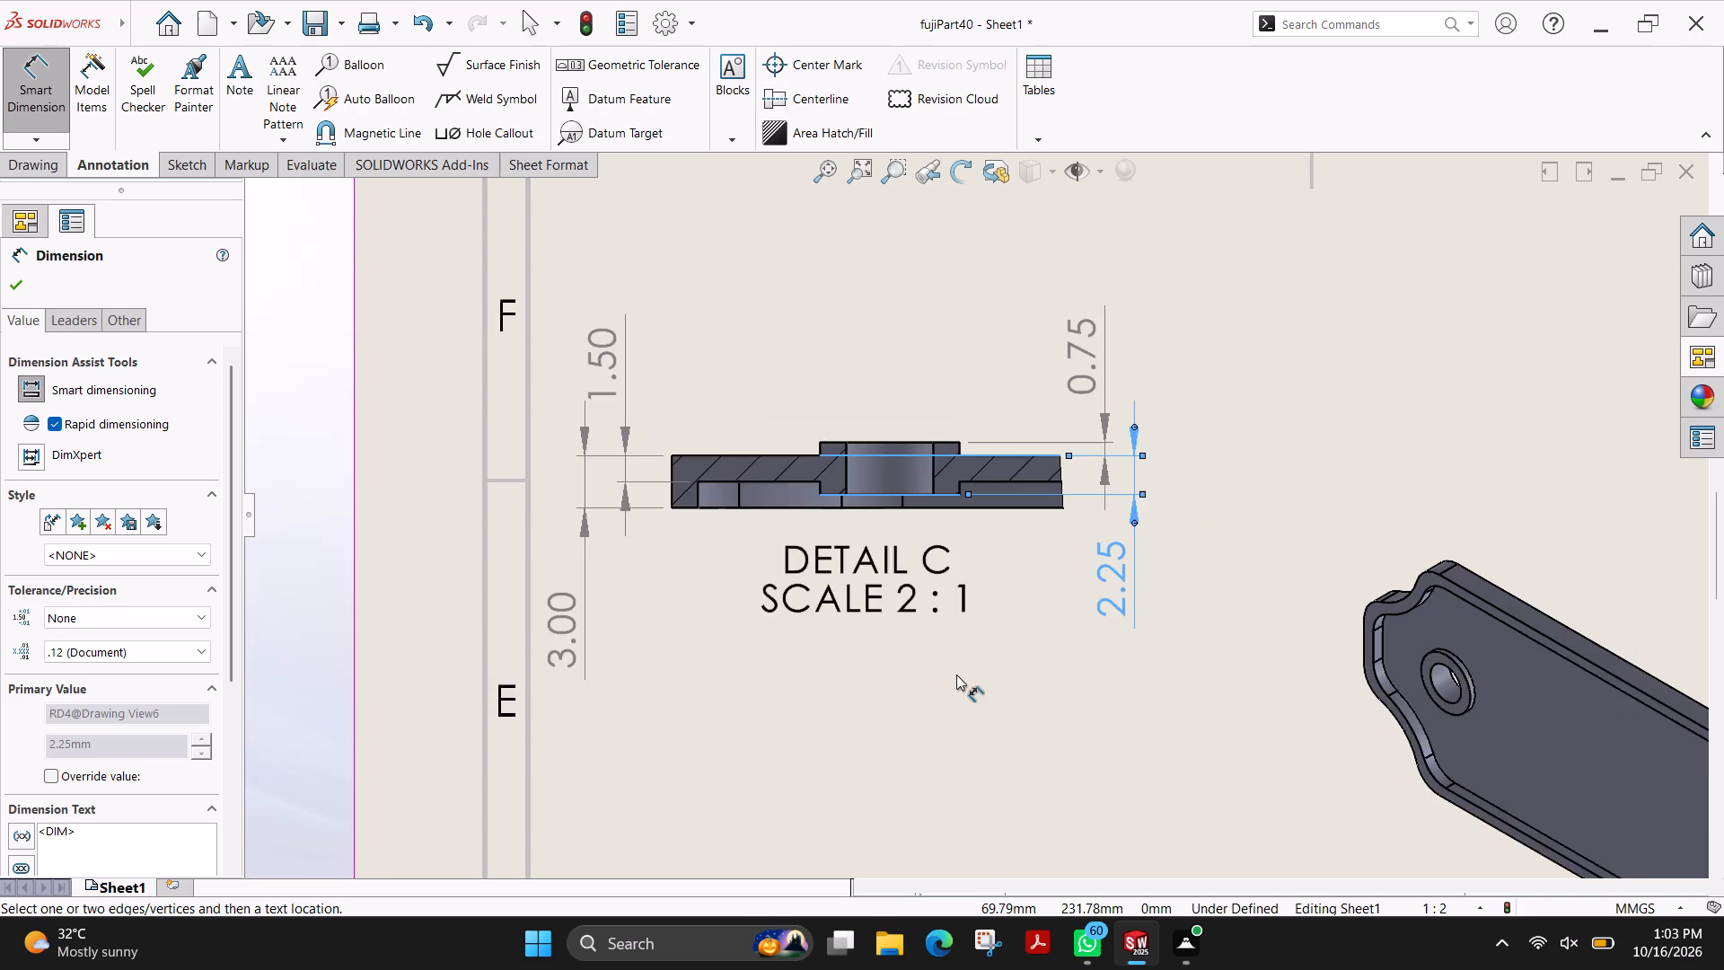
scroll(956, 675, up, 4)
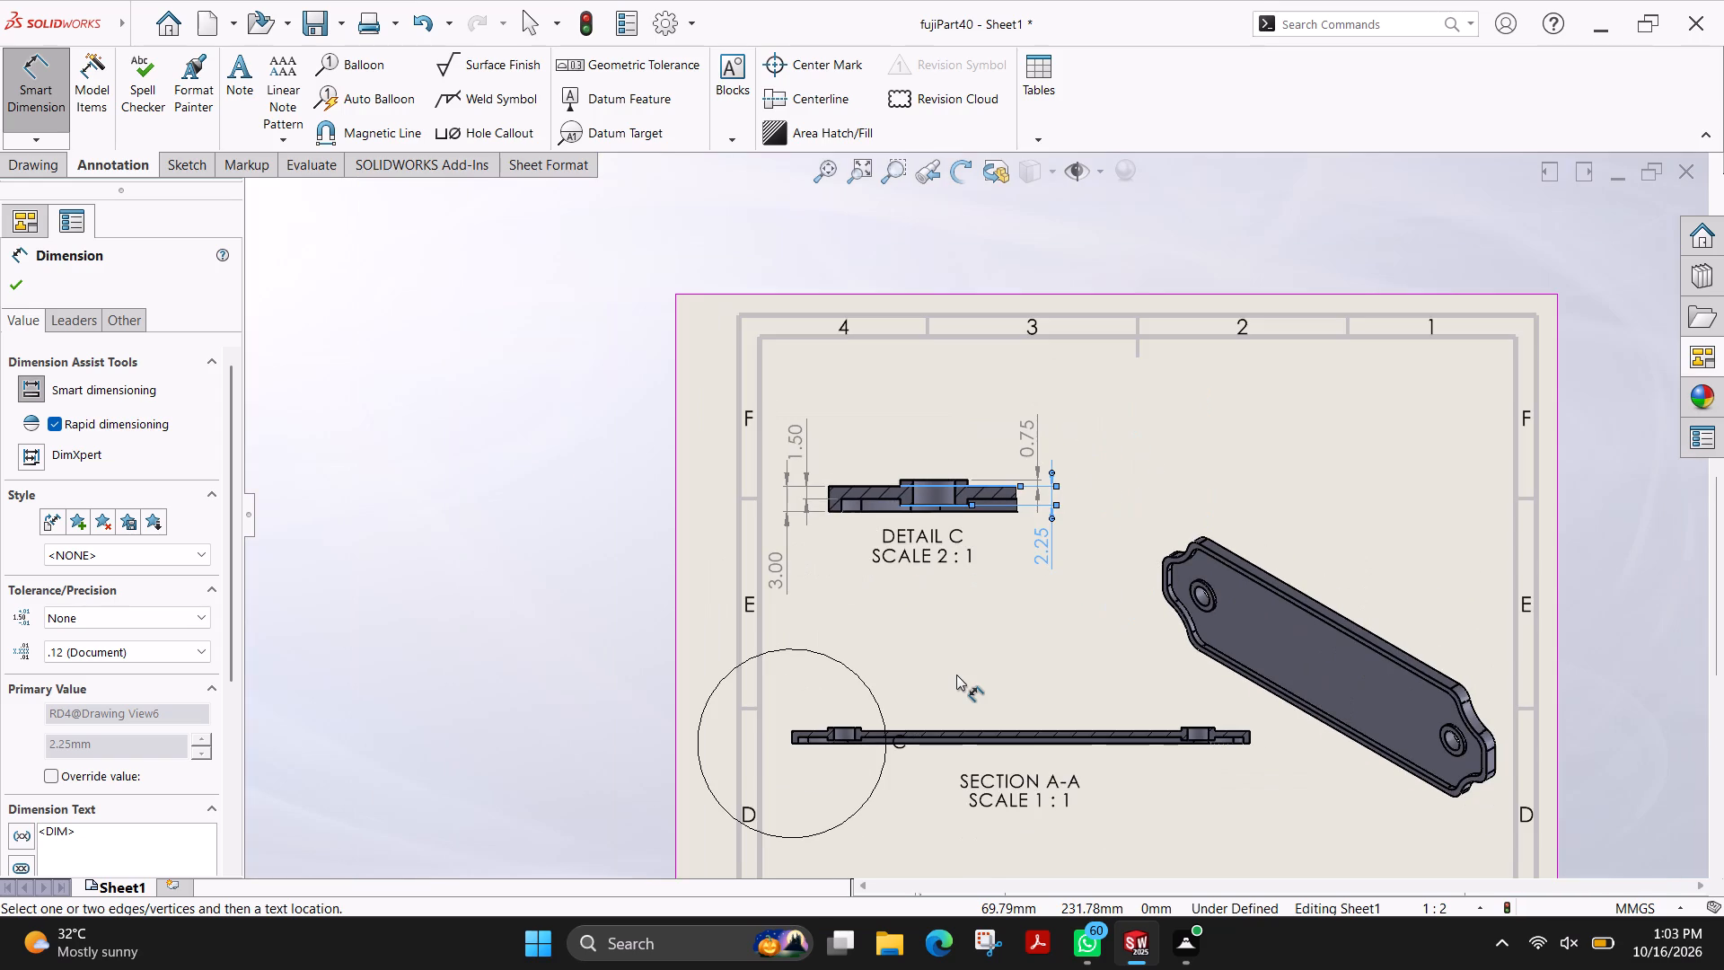
scroll(956, 675, up, 4)
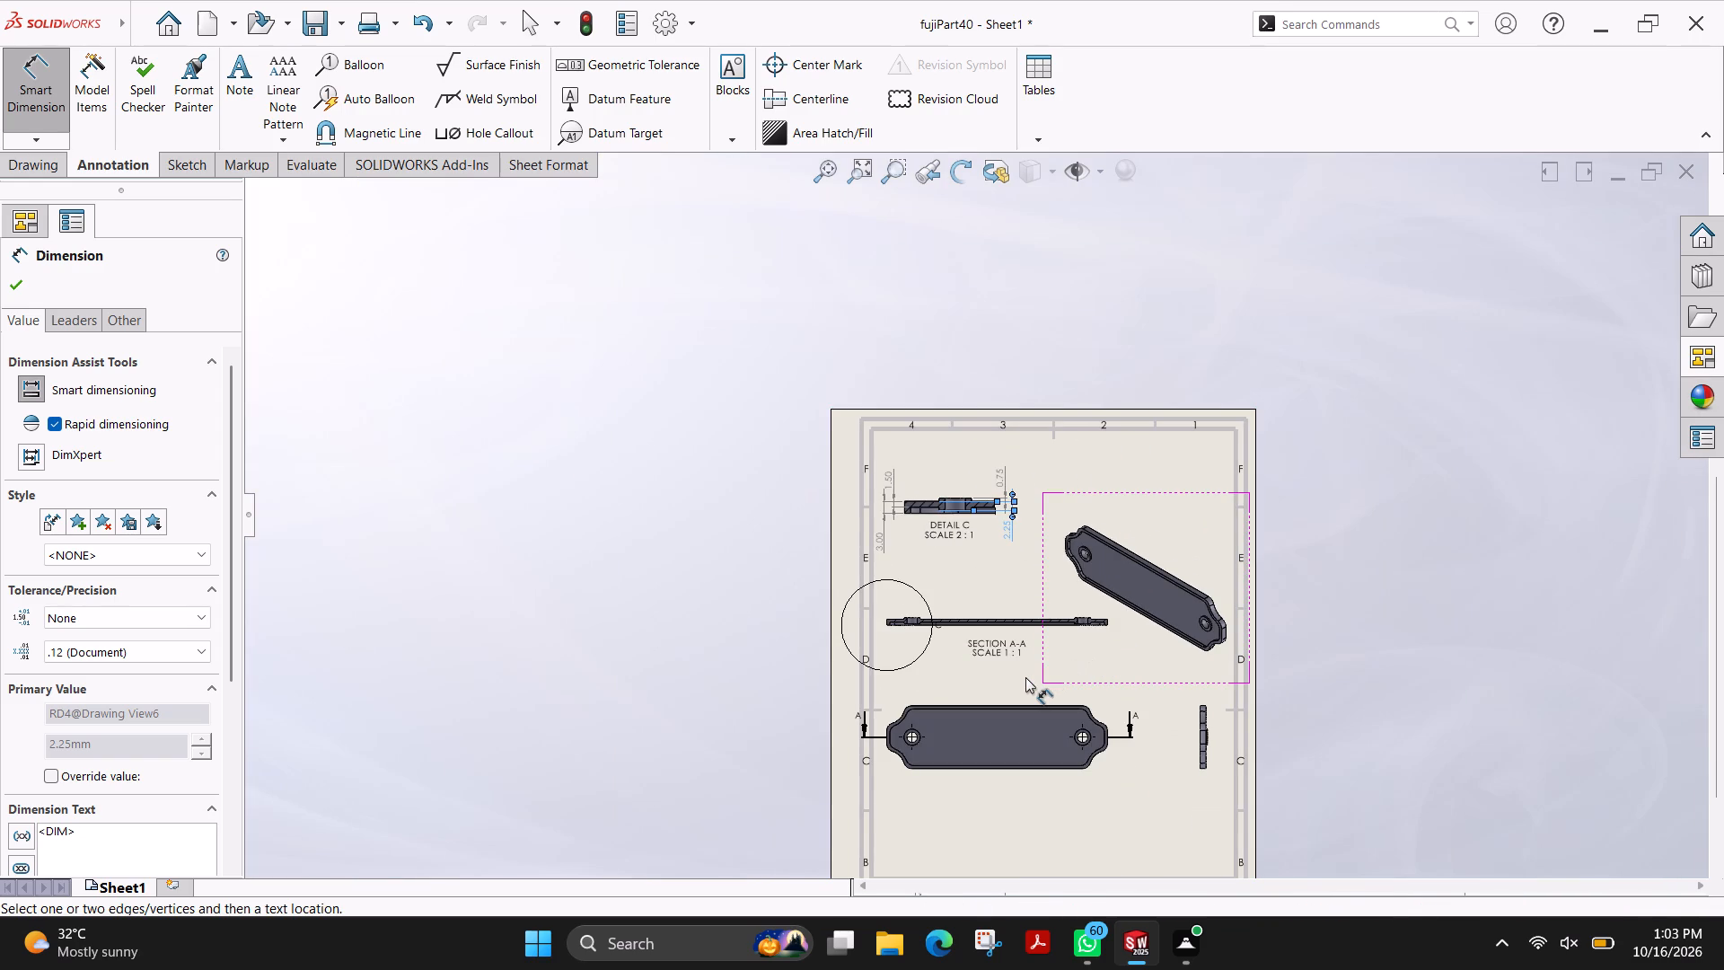
scroll(1004, 649, down, 4)
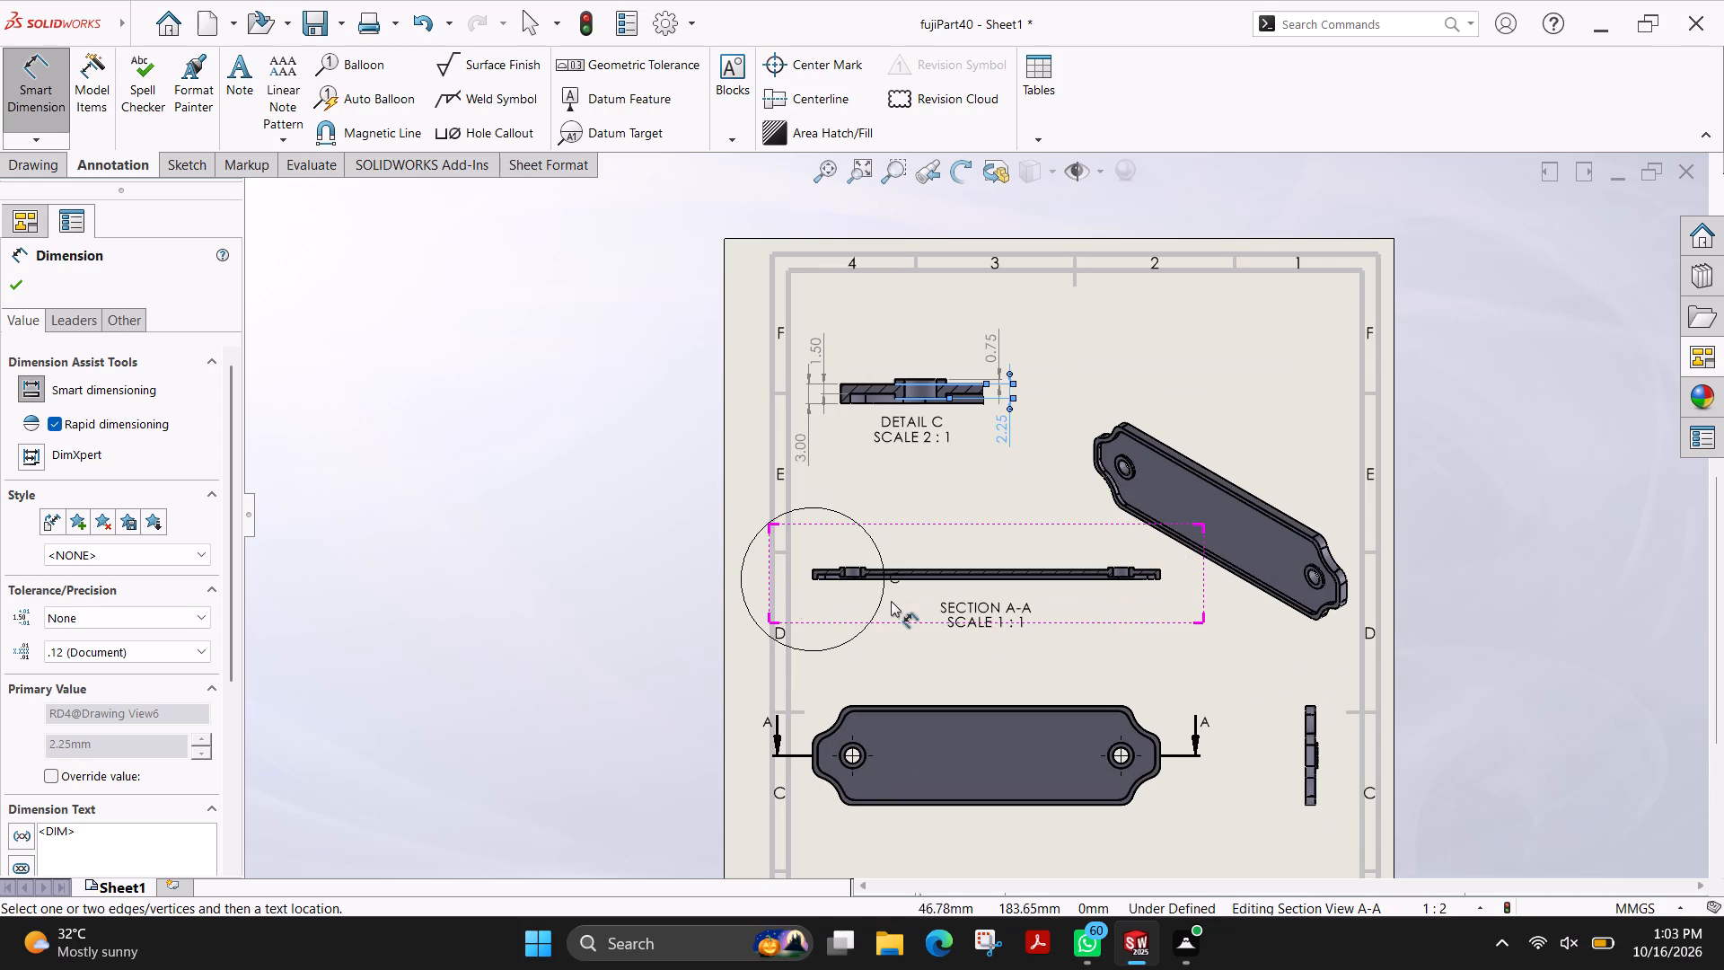
scroll(1010, 605, down, 3)
scroll(1010, 605, up, 4)
scroll(975, 651, down, 8)
scroll(798, 600, down, 4)
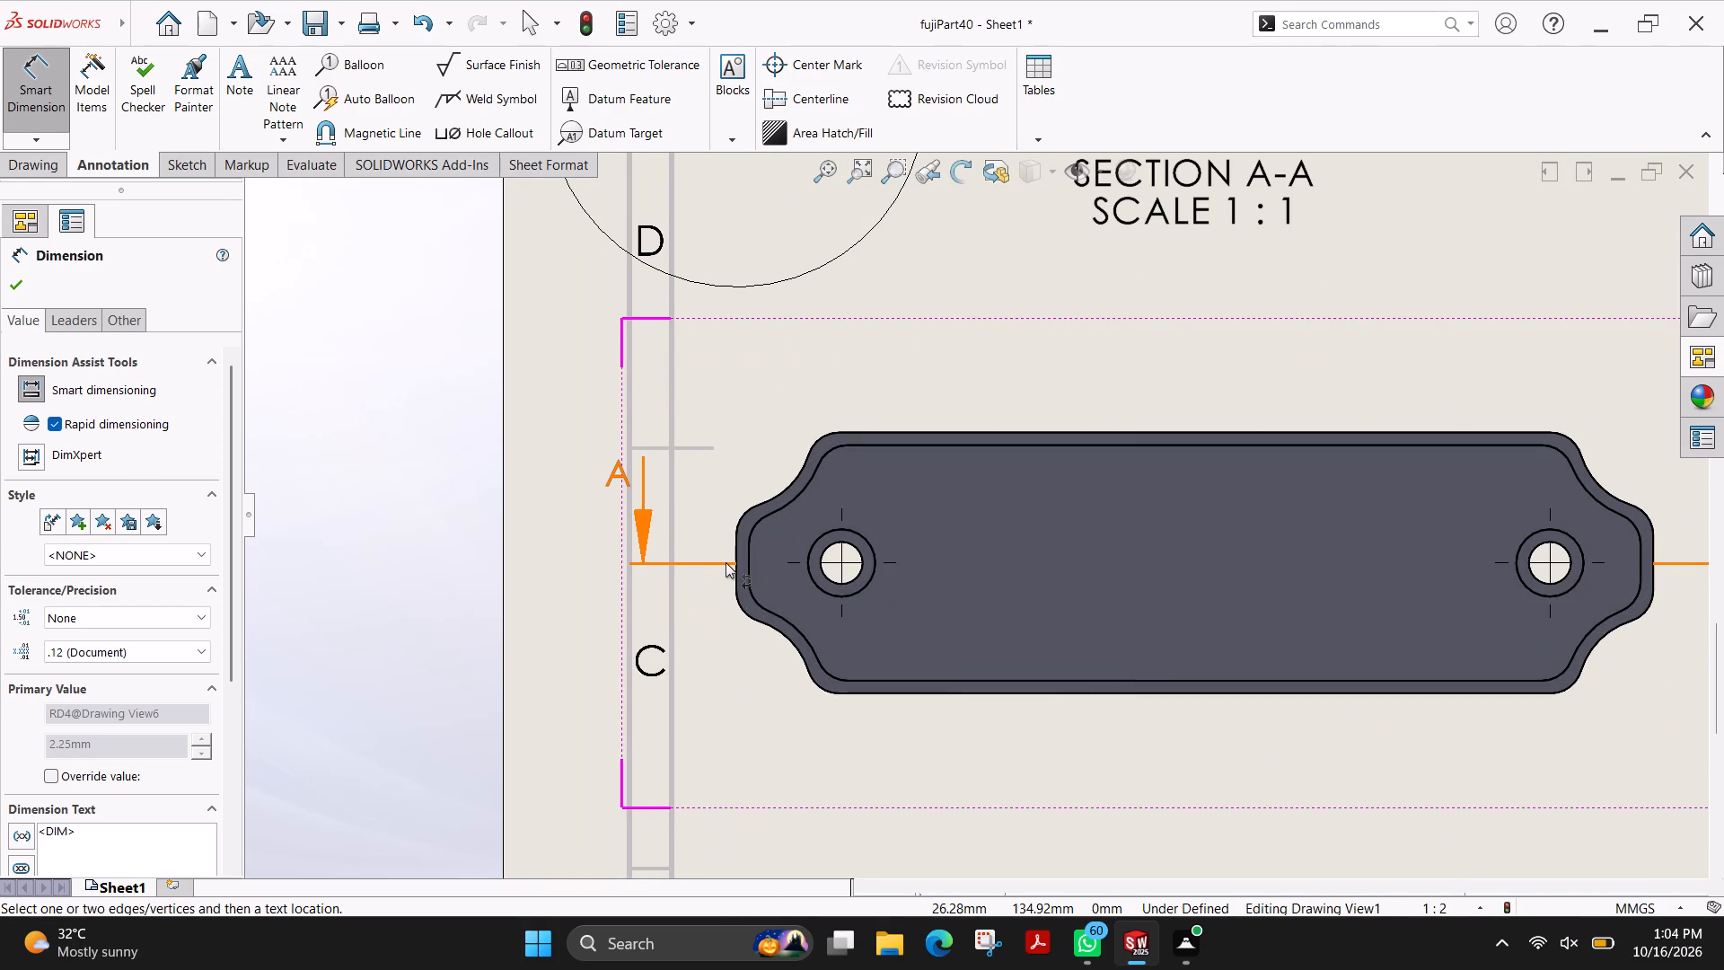
scroll(726, 562, down, 2)
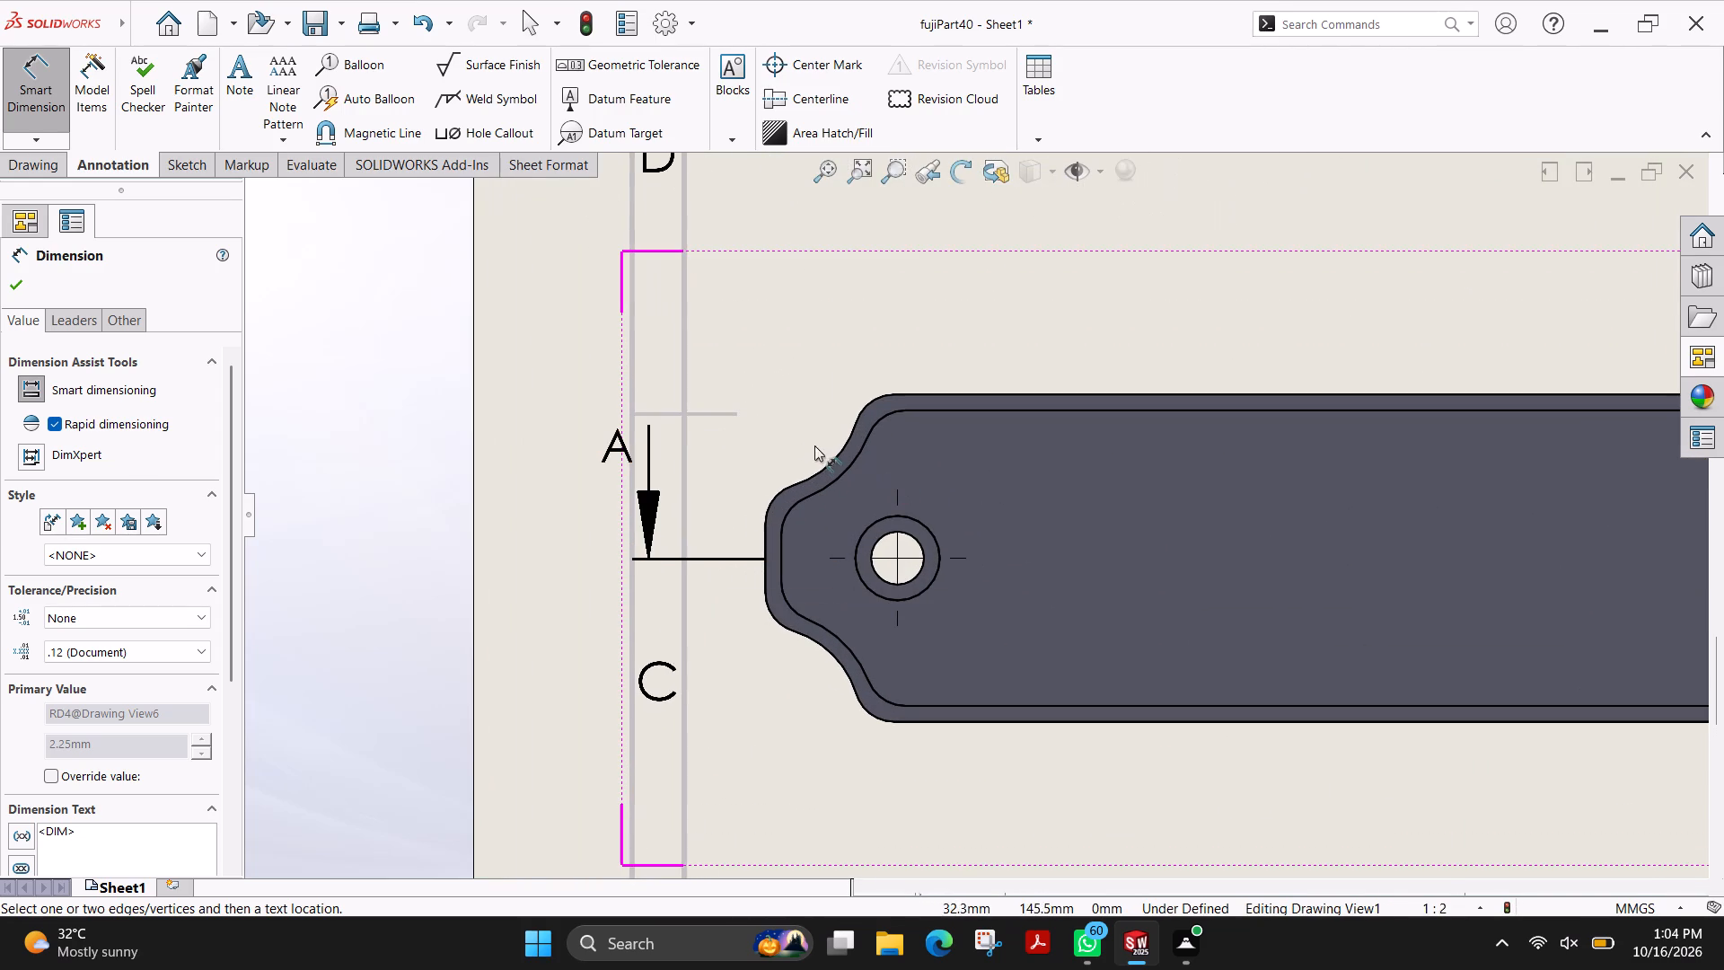
click(835, 457)
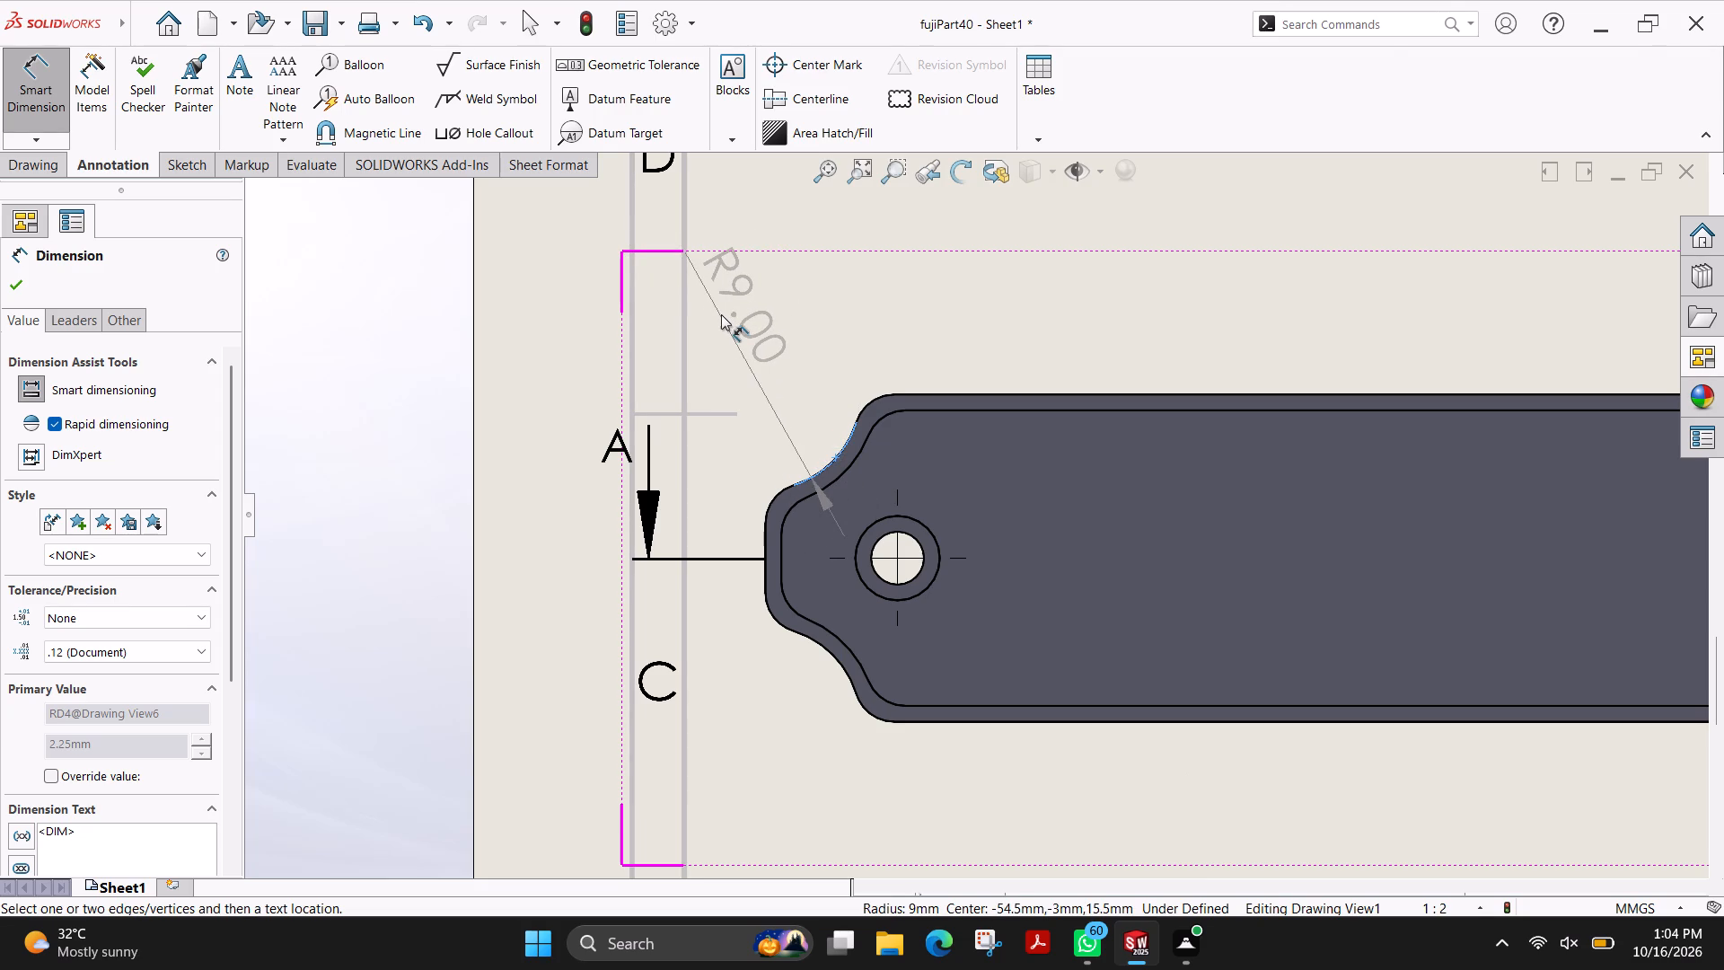
click(720, 314)
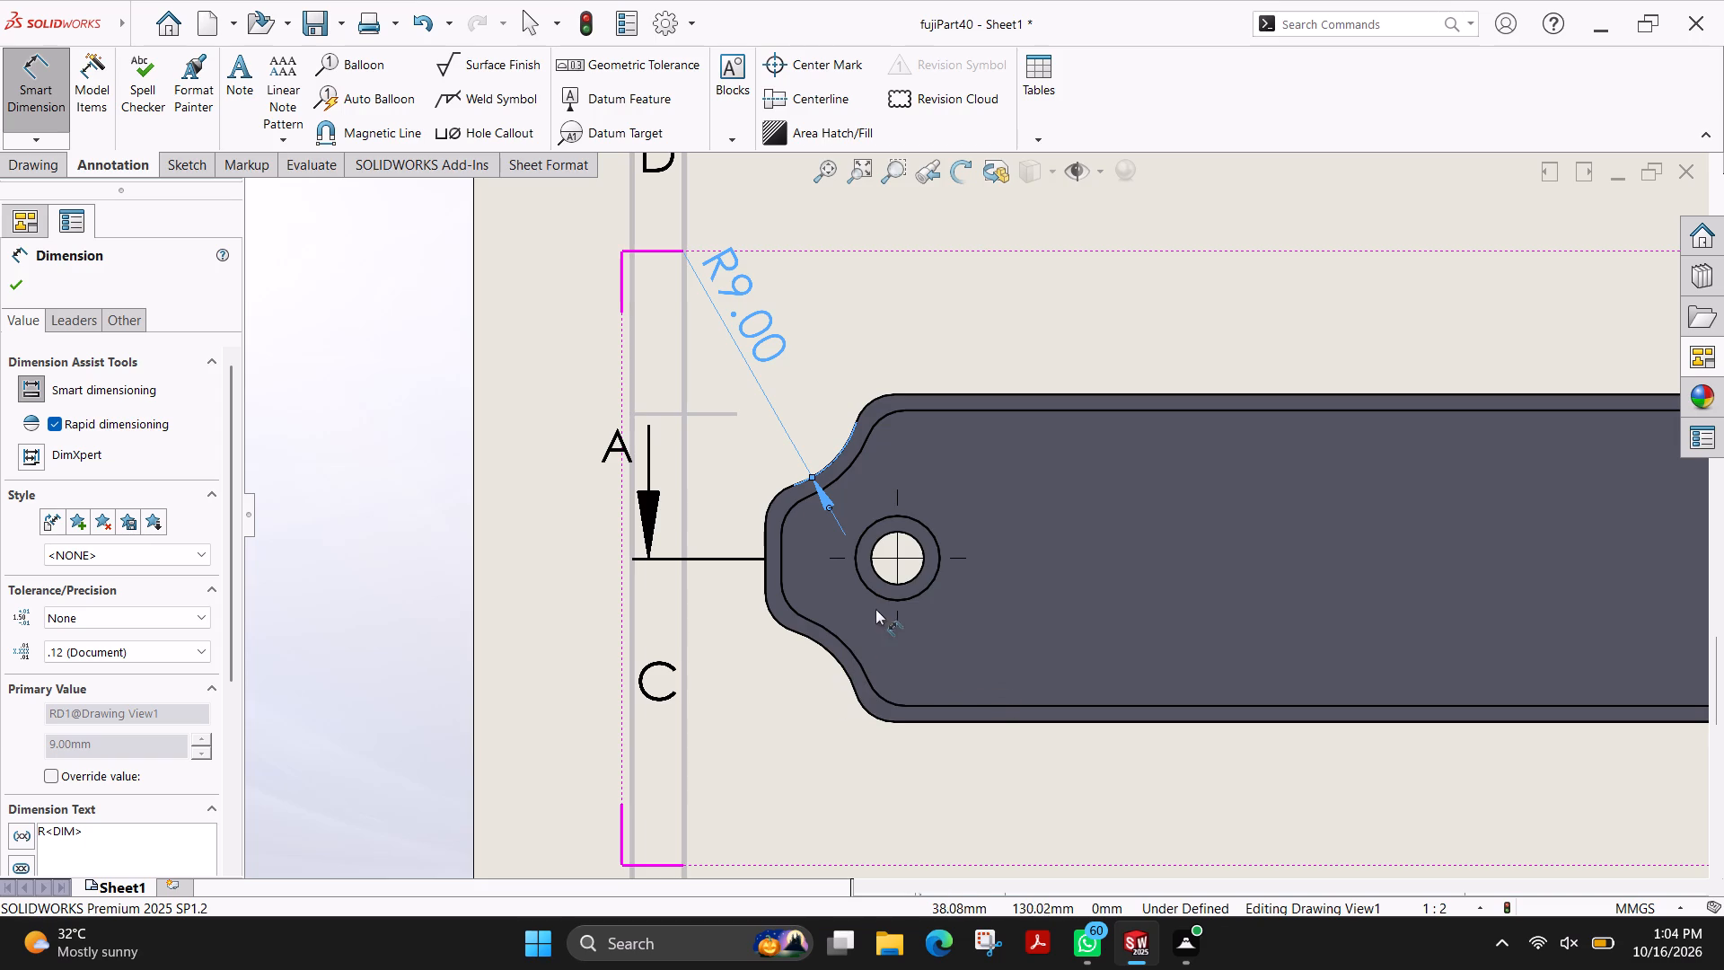
Dimension the diameter of the left through-hole in the main view, placing it outside the plate's lower-left corner.
click(916, 575)
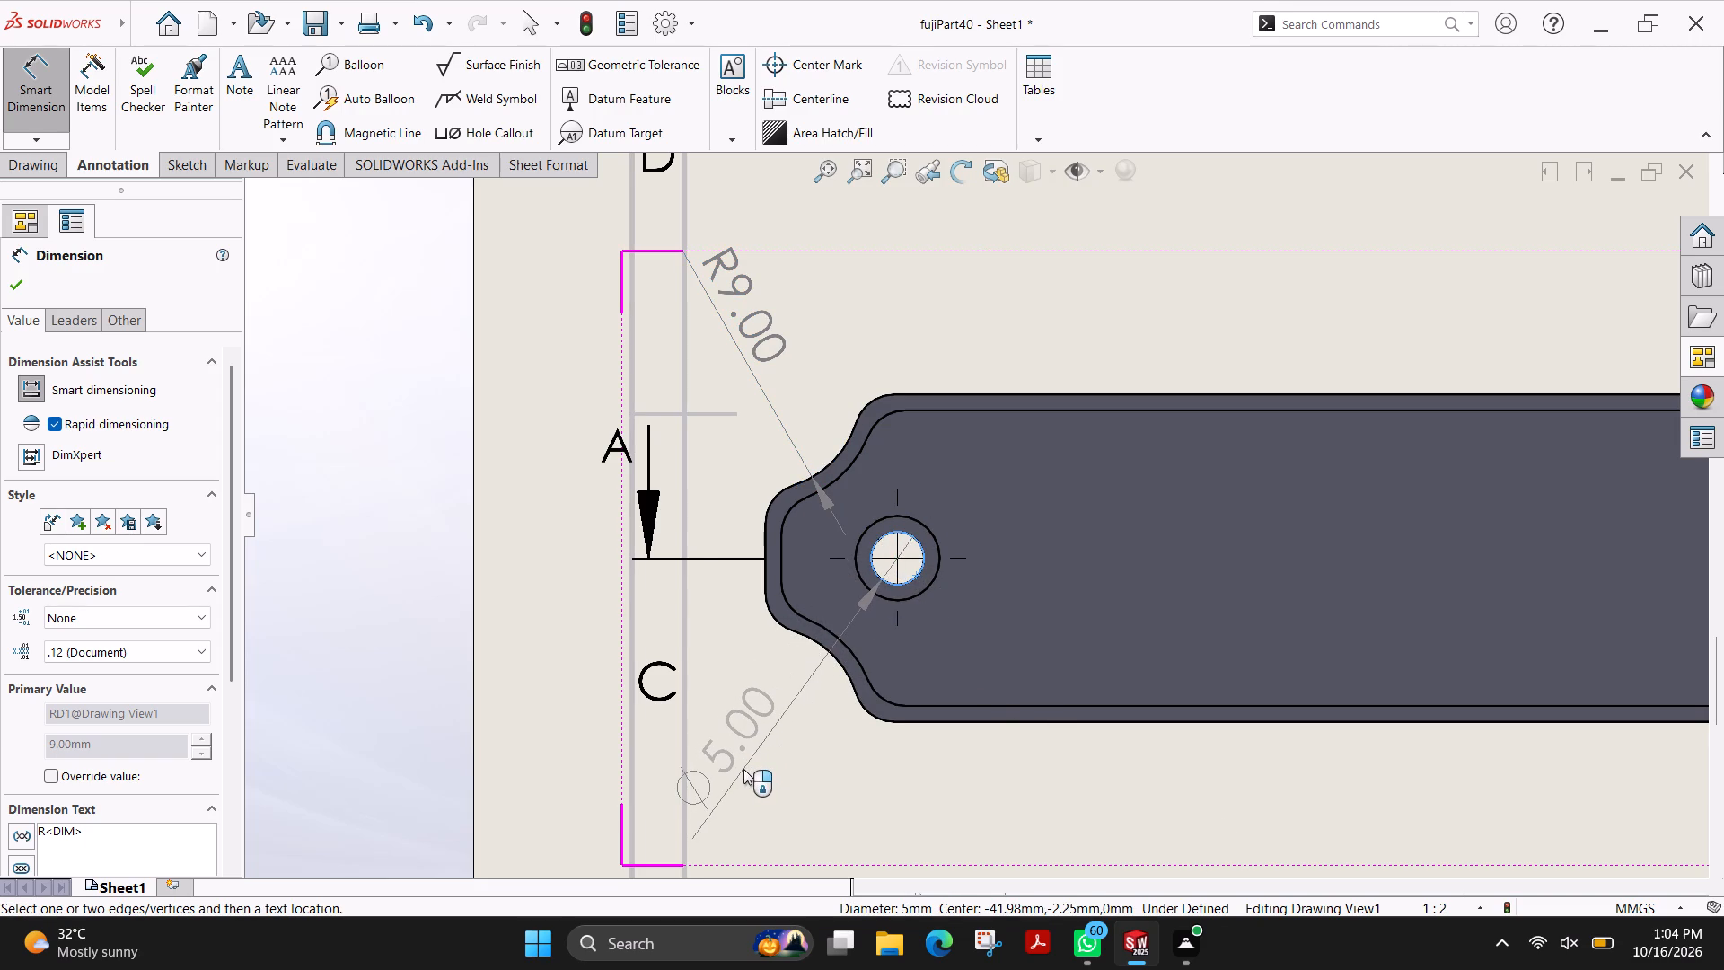
click(714, 776)
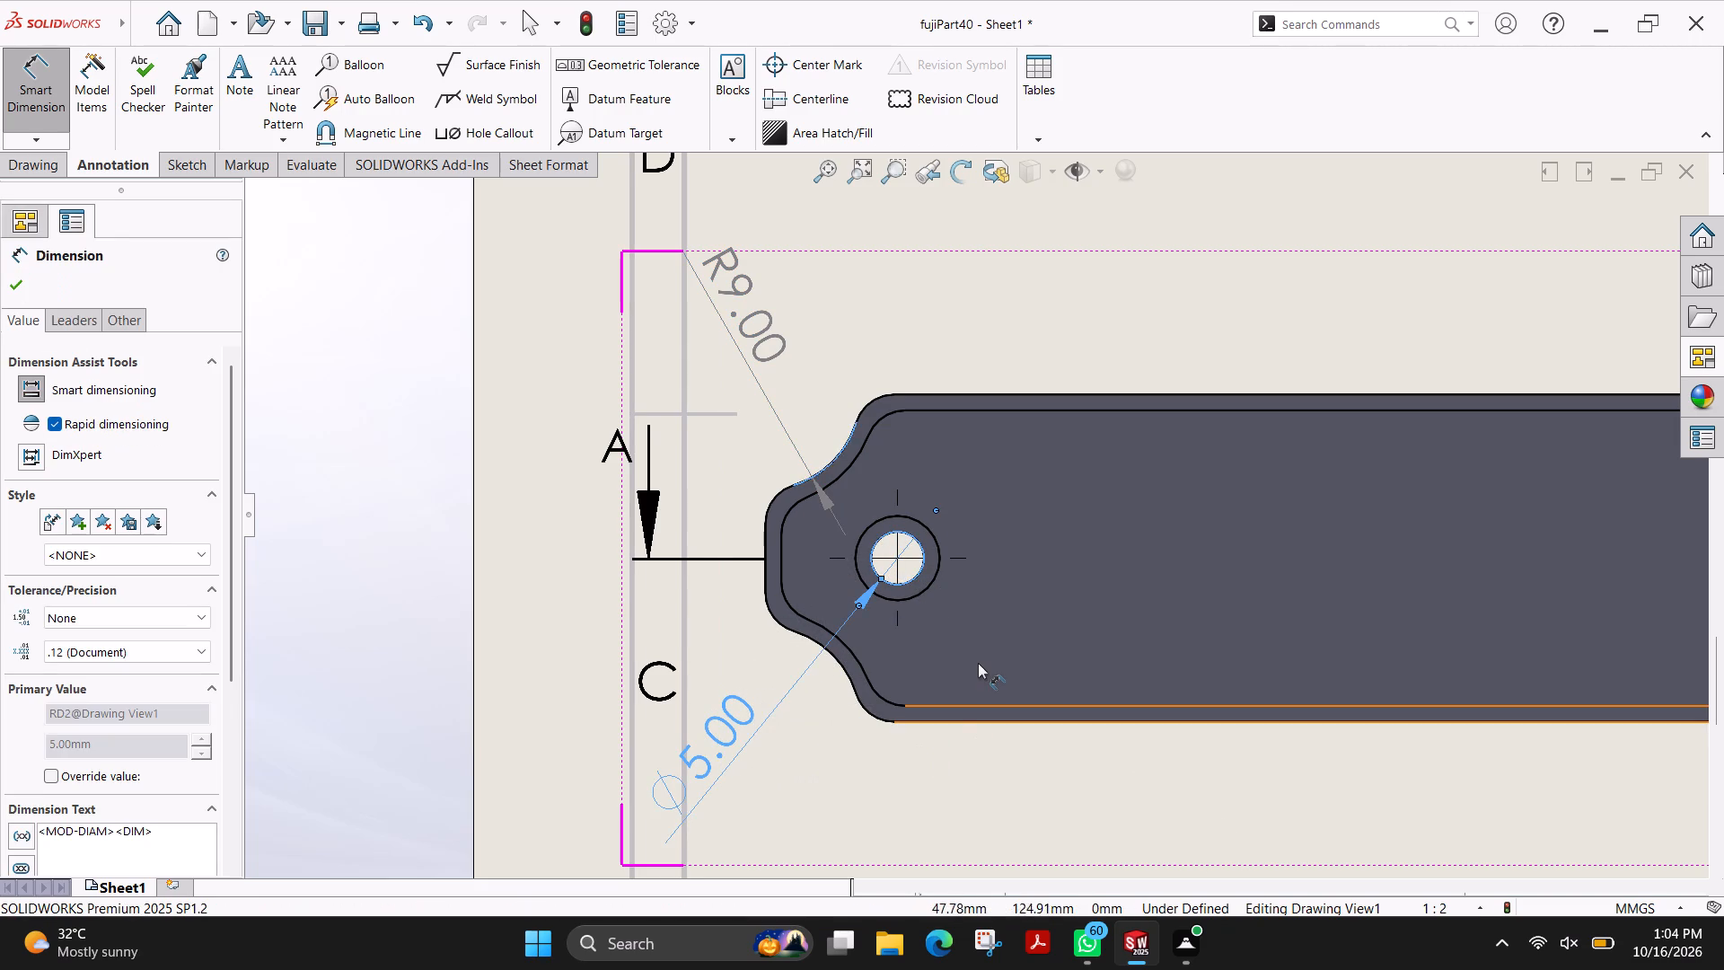
Dimension the plate's overall length between its left and right end edges, placing it below the main view.
scroll(978, 662, up, 1)
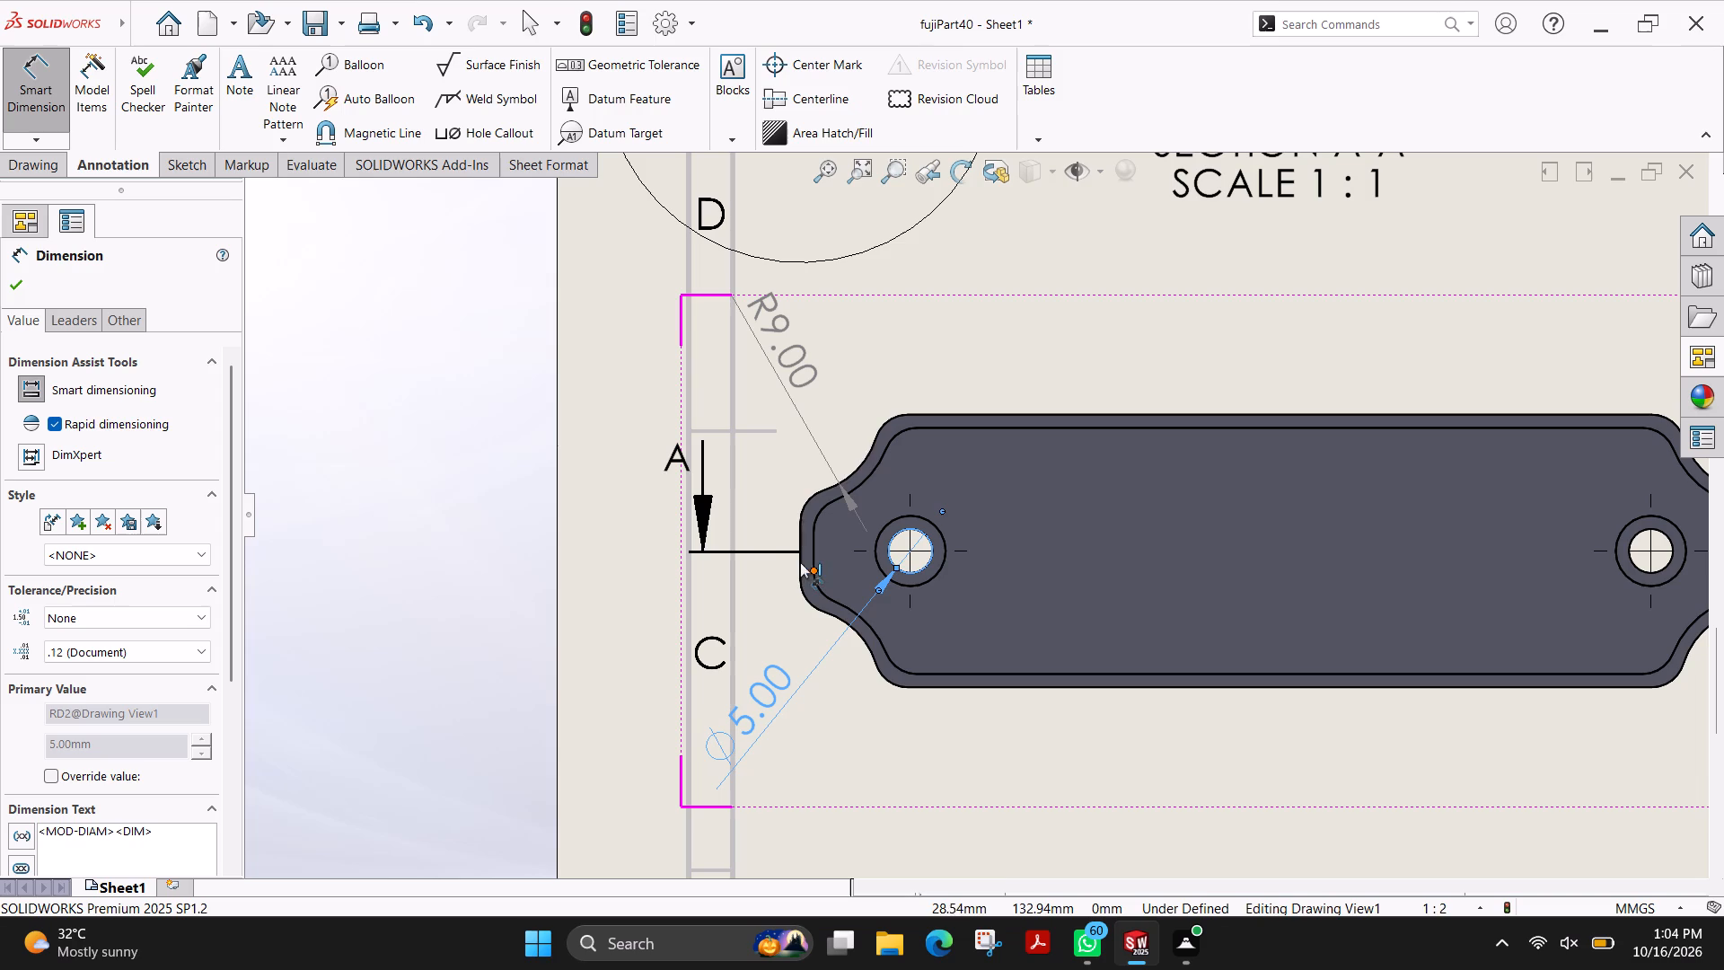
click(801, 559)
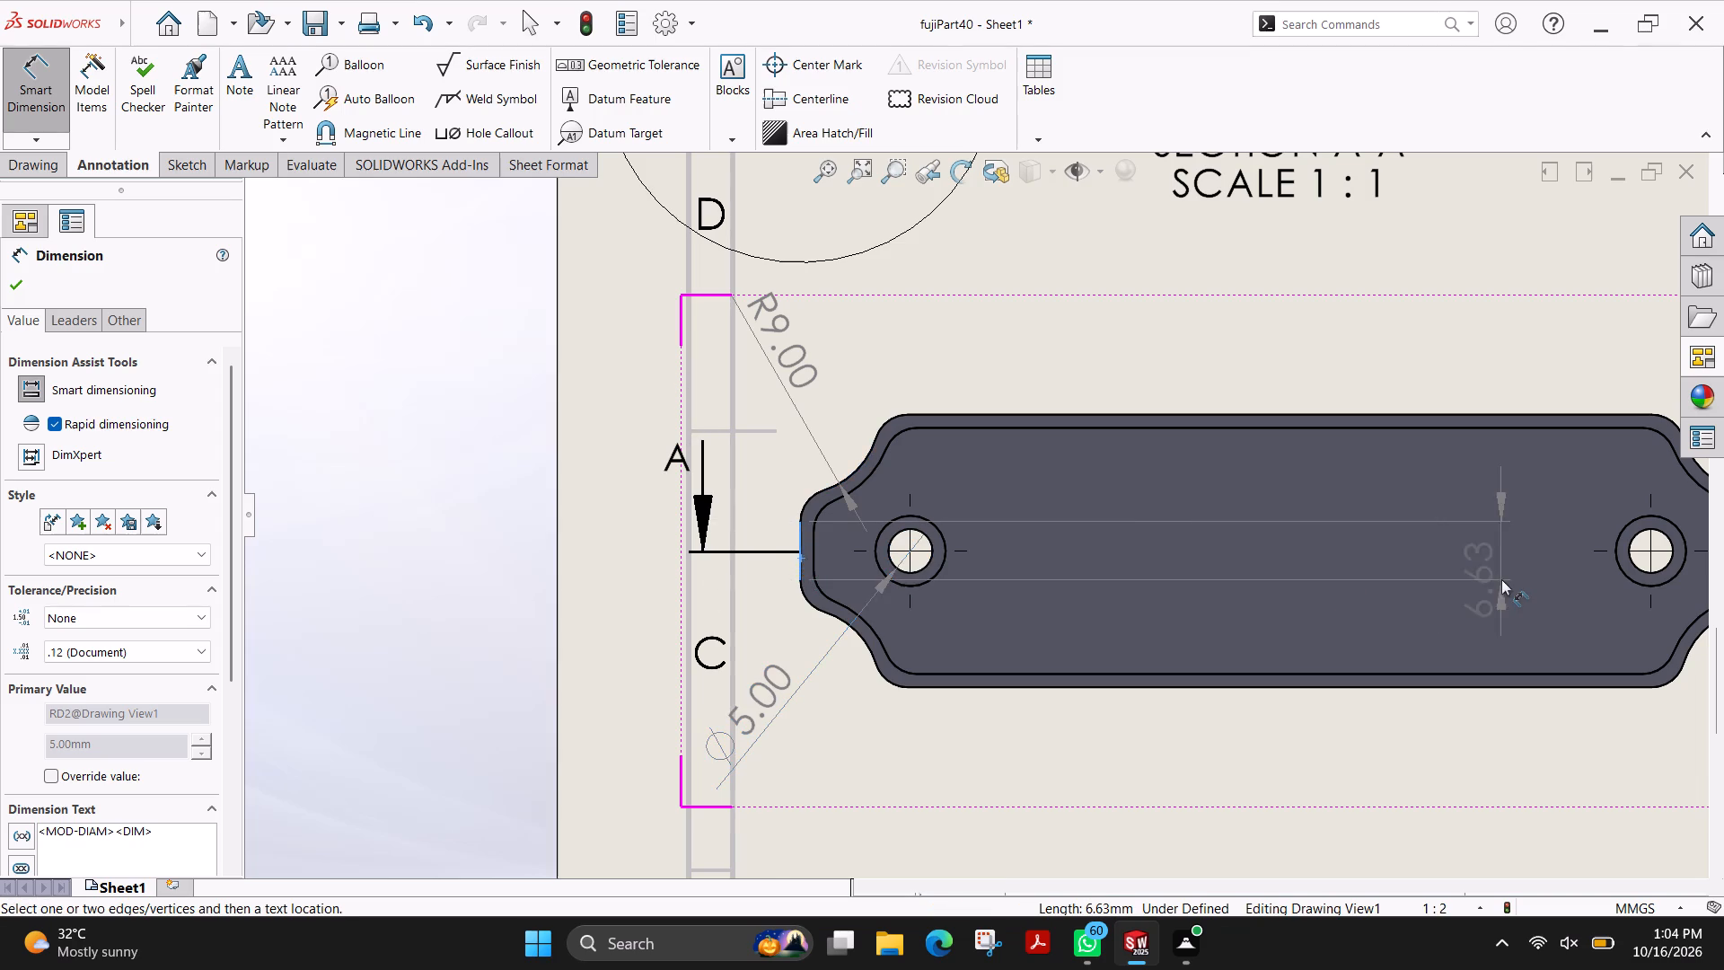
scroll(1501, 579, up, 2)
scroll(1504, 578, down, 3)
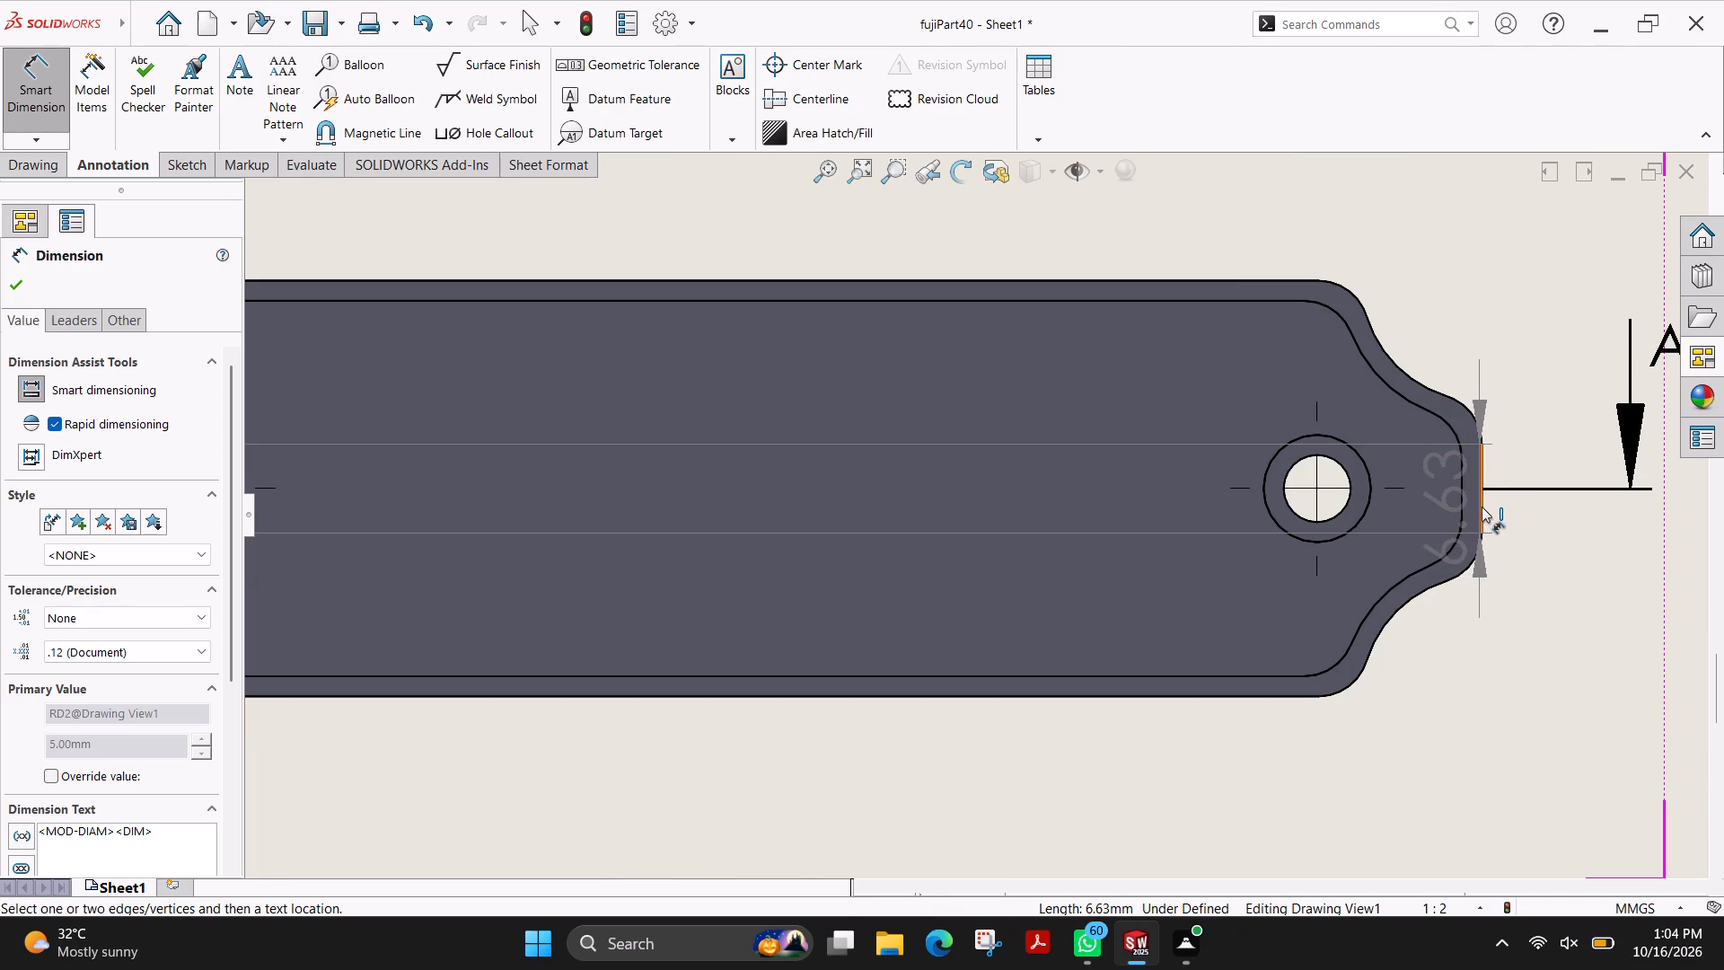
click(1482, 507)
scroll(955, 774, up, 2)
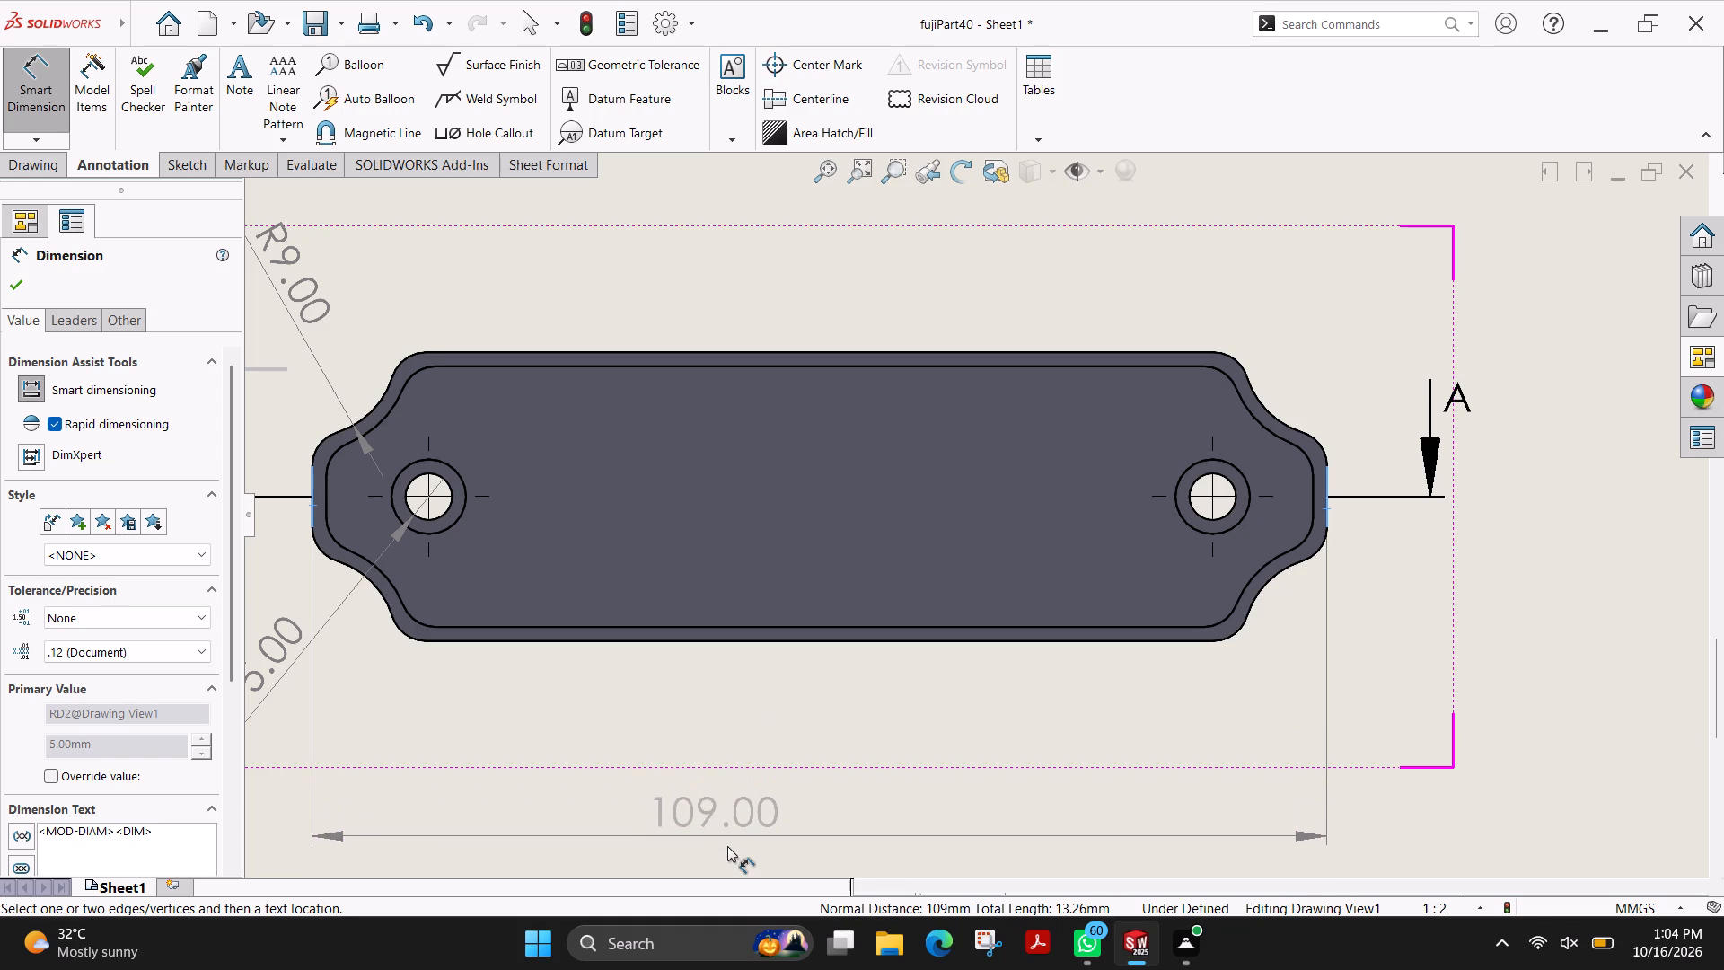
click(727, 846)
Dimension the horizontal distance from the plate's left end edge to the left hole's centre, above the overall length dimension.
scroll(741, 710, up, 2)
scroll(644, 647, down, 2)
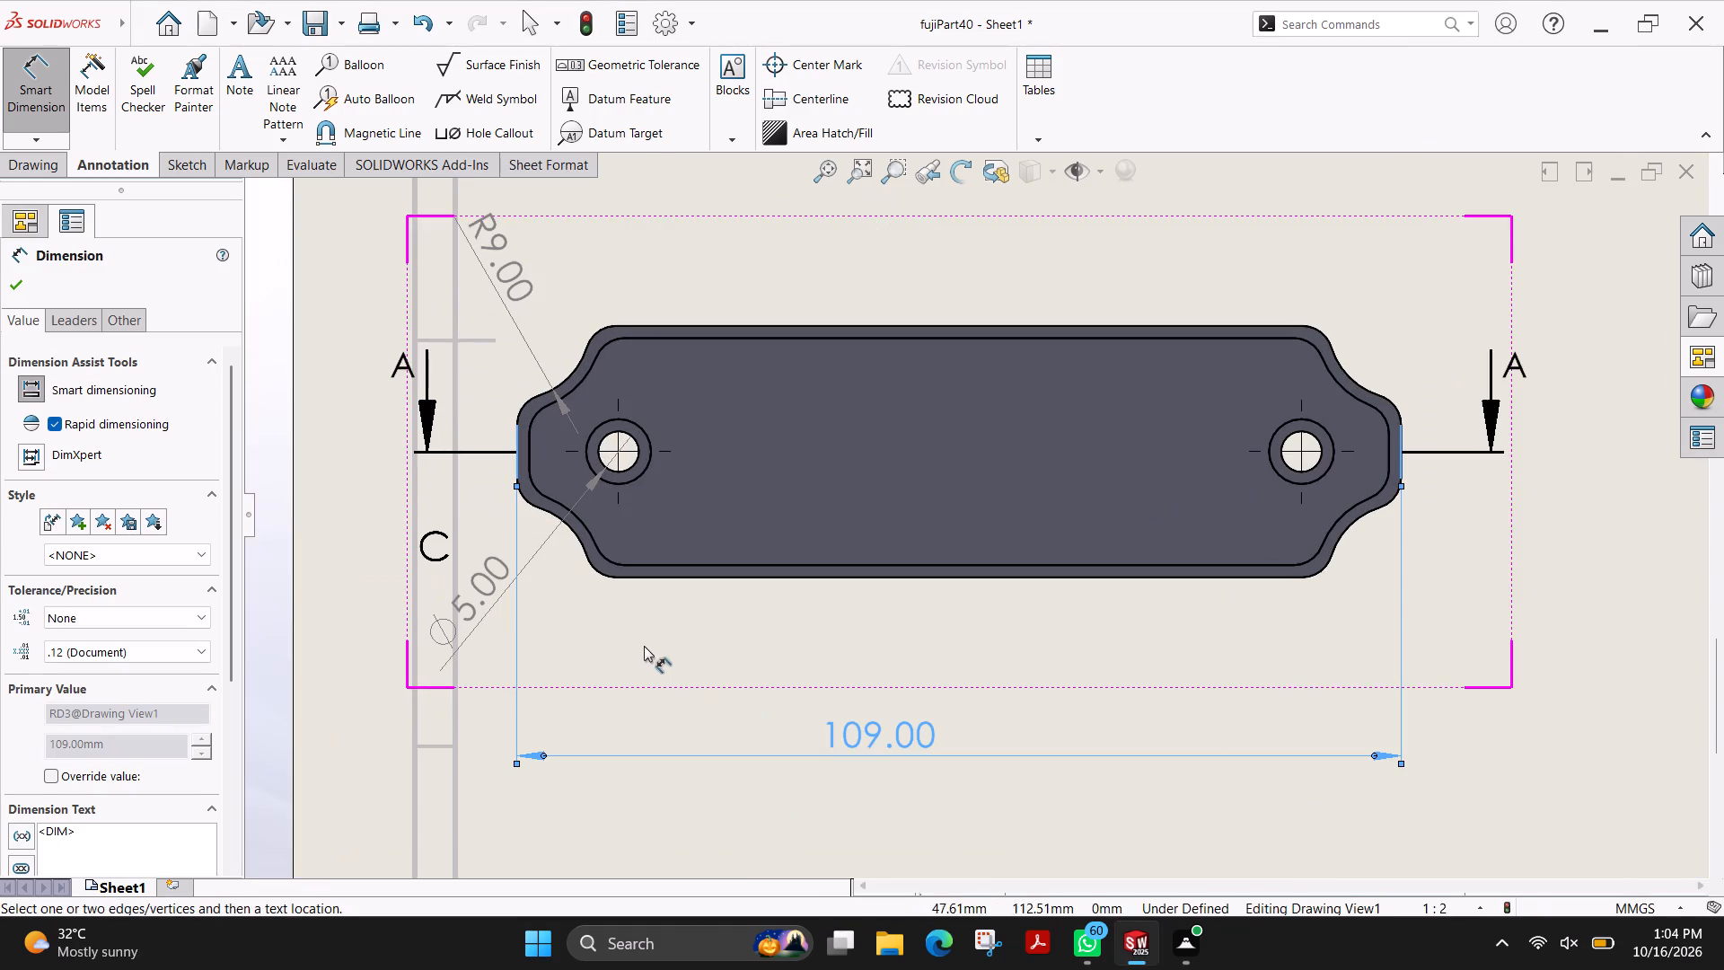
scroll(644, 622, down, 4)
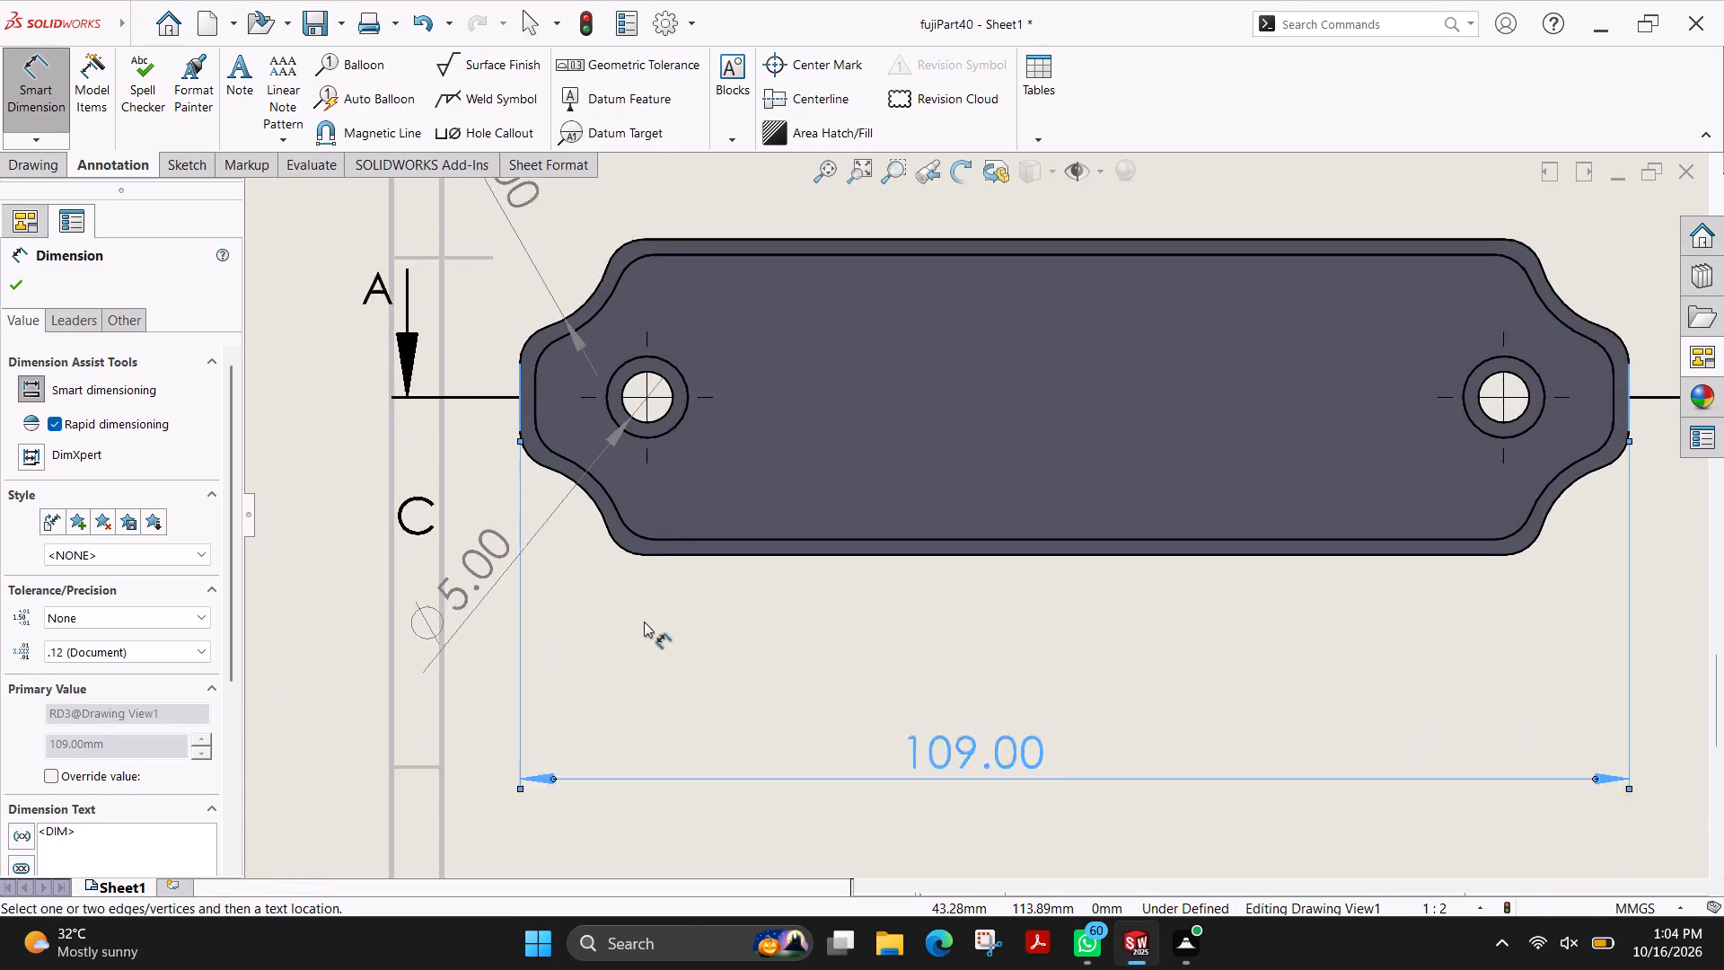
click(684, 339)
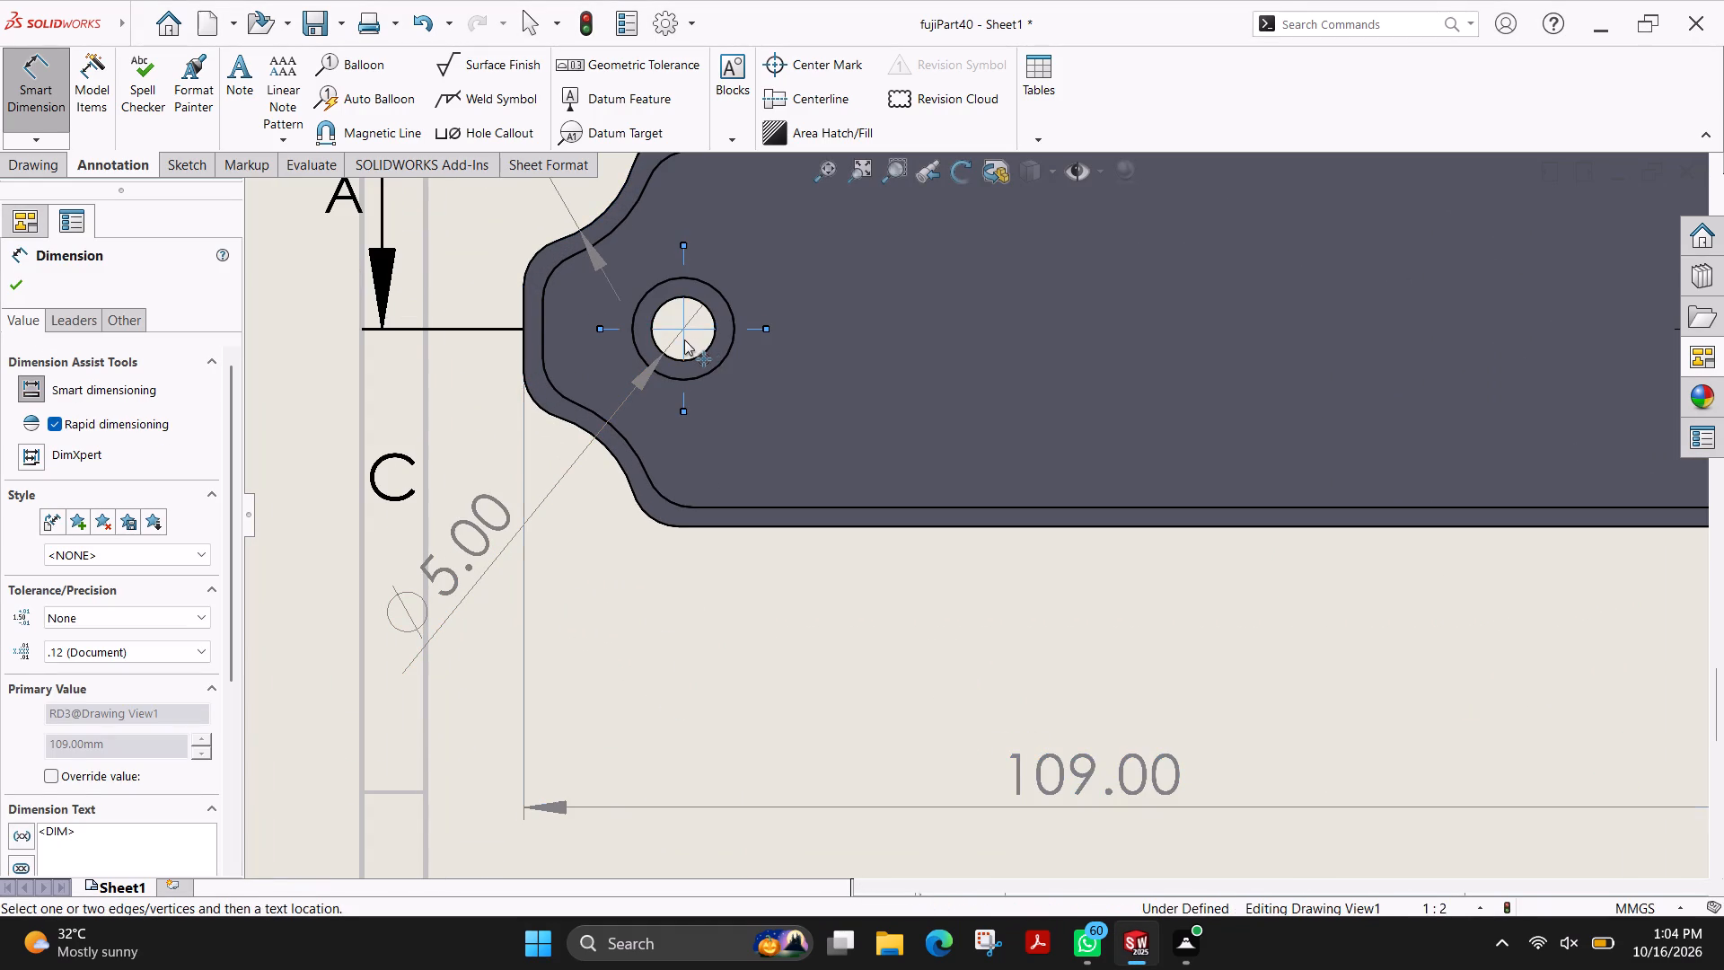
click(525, 338)
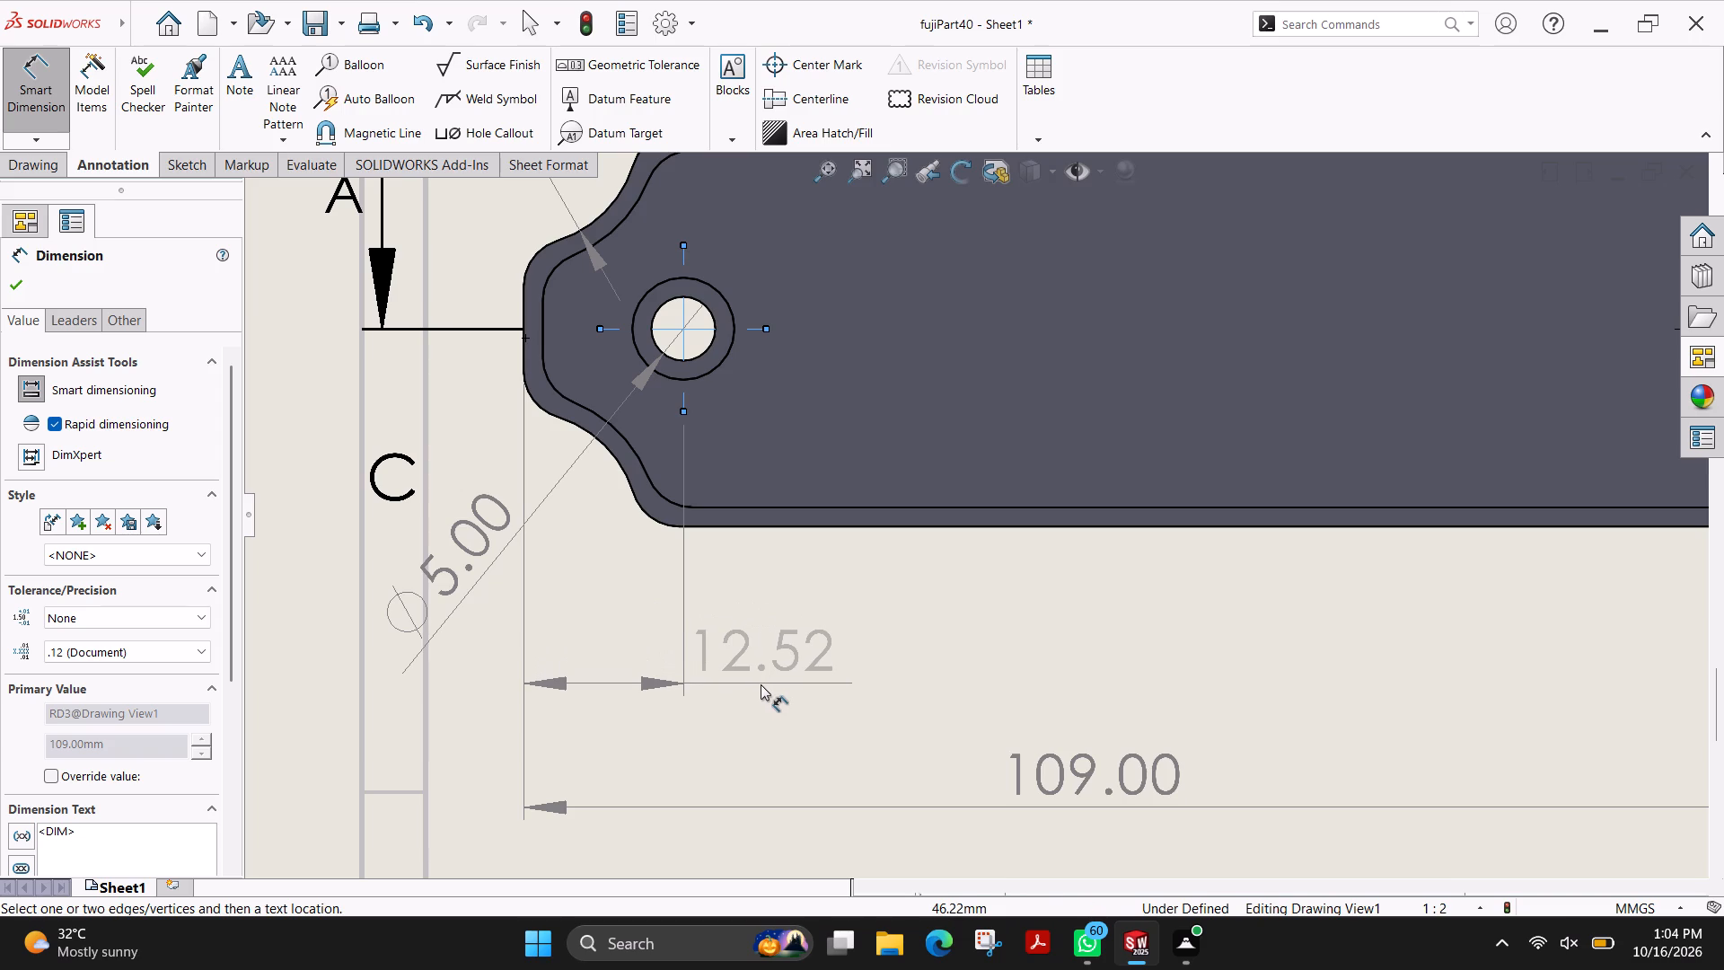
scroll(760, 684, up, 3)
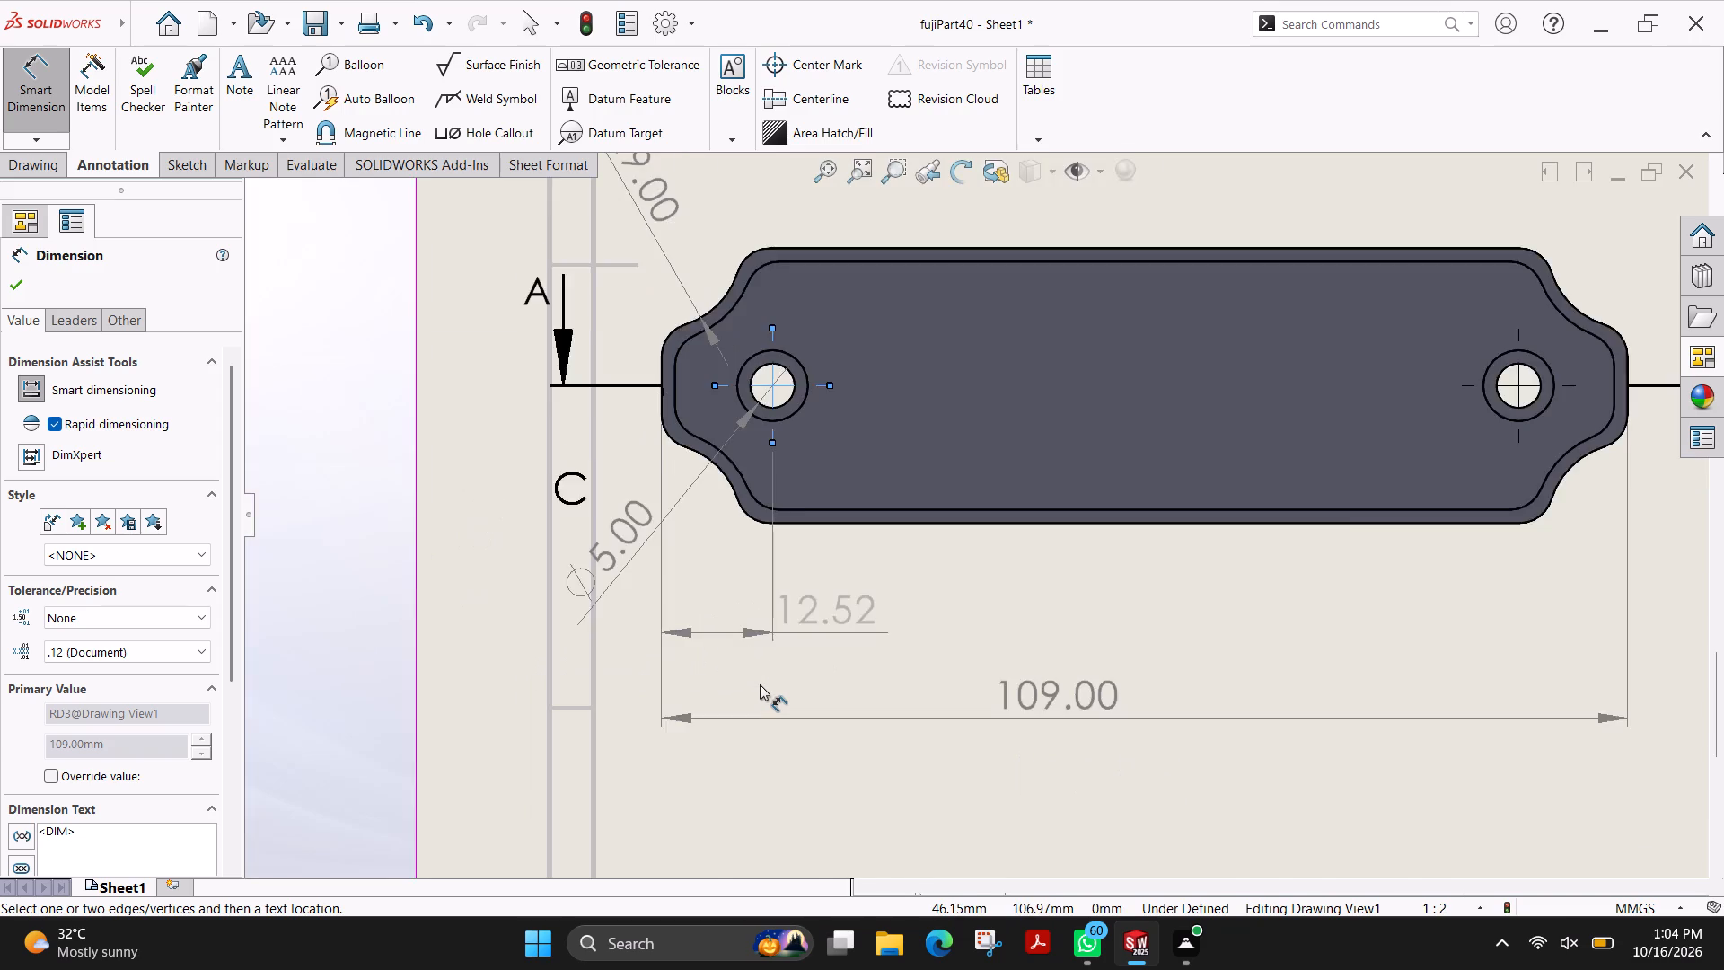
scroll(760, 684, up, 1)
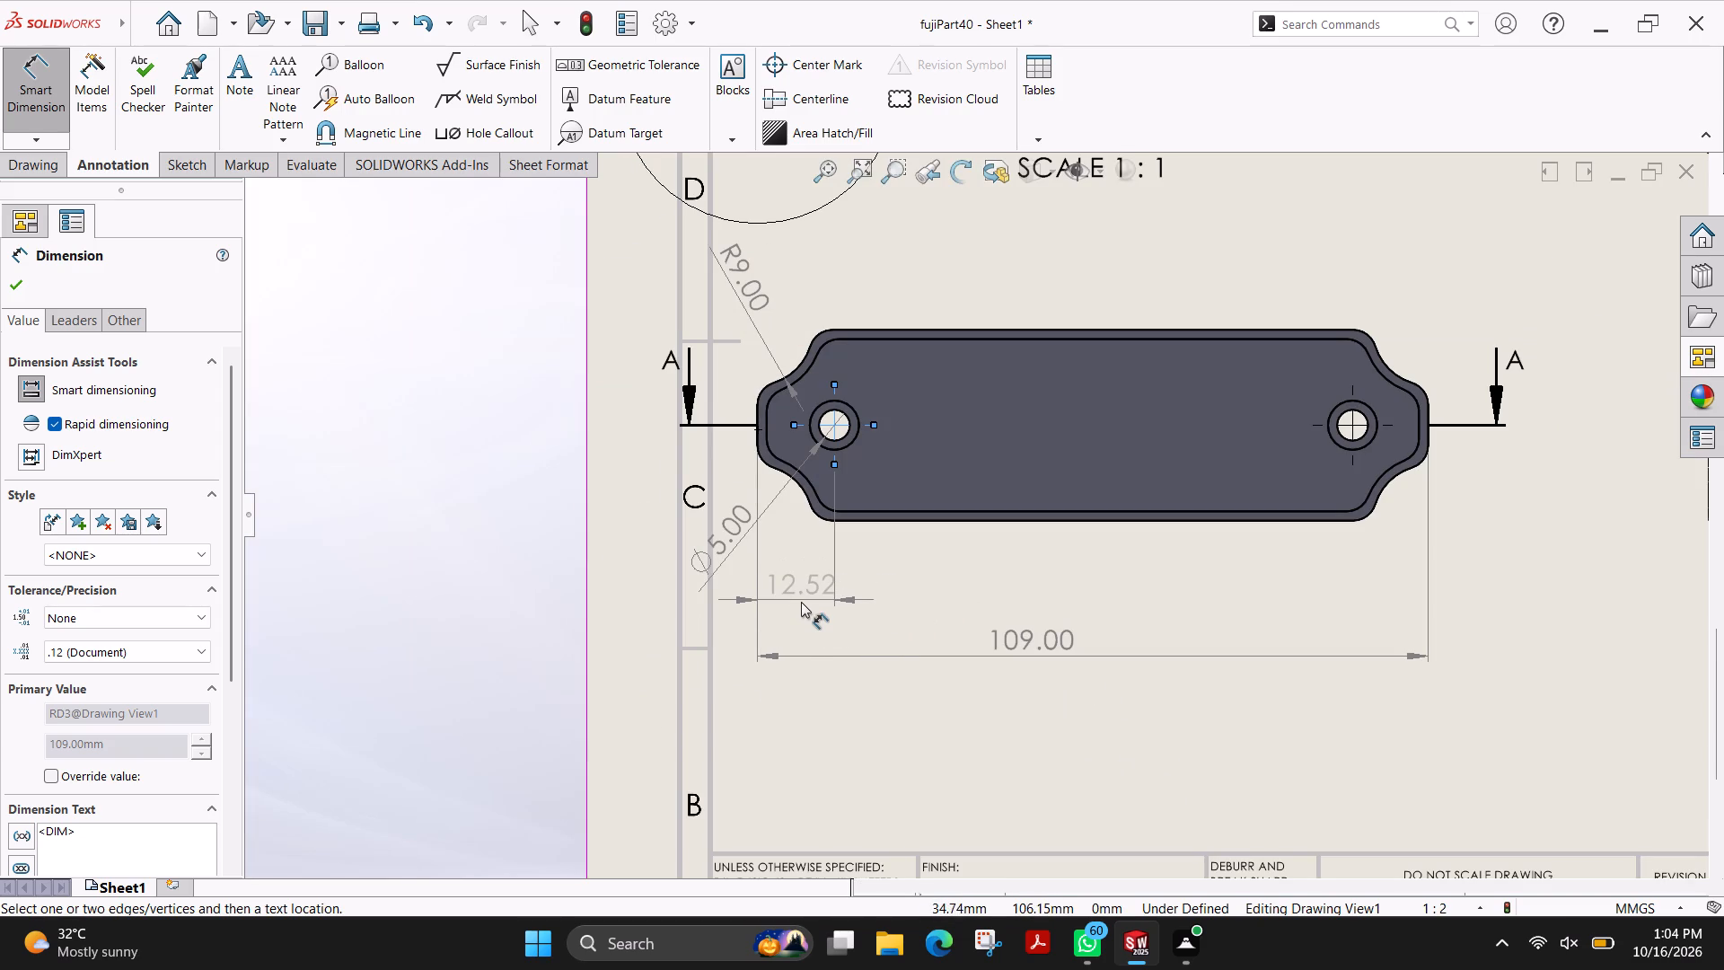
click(796, 602)
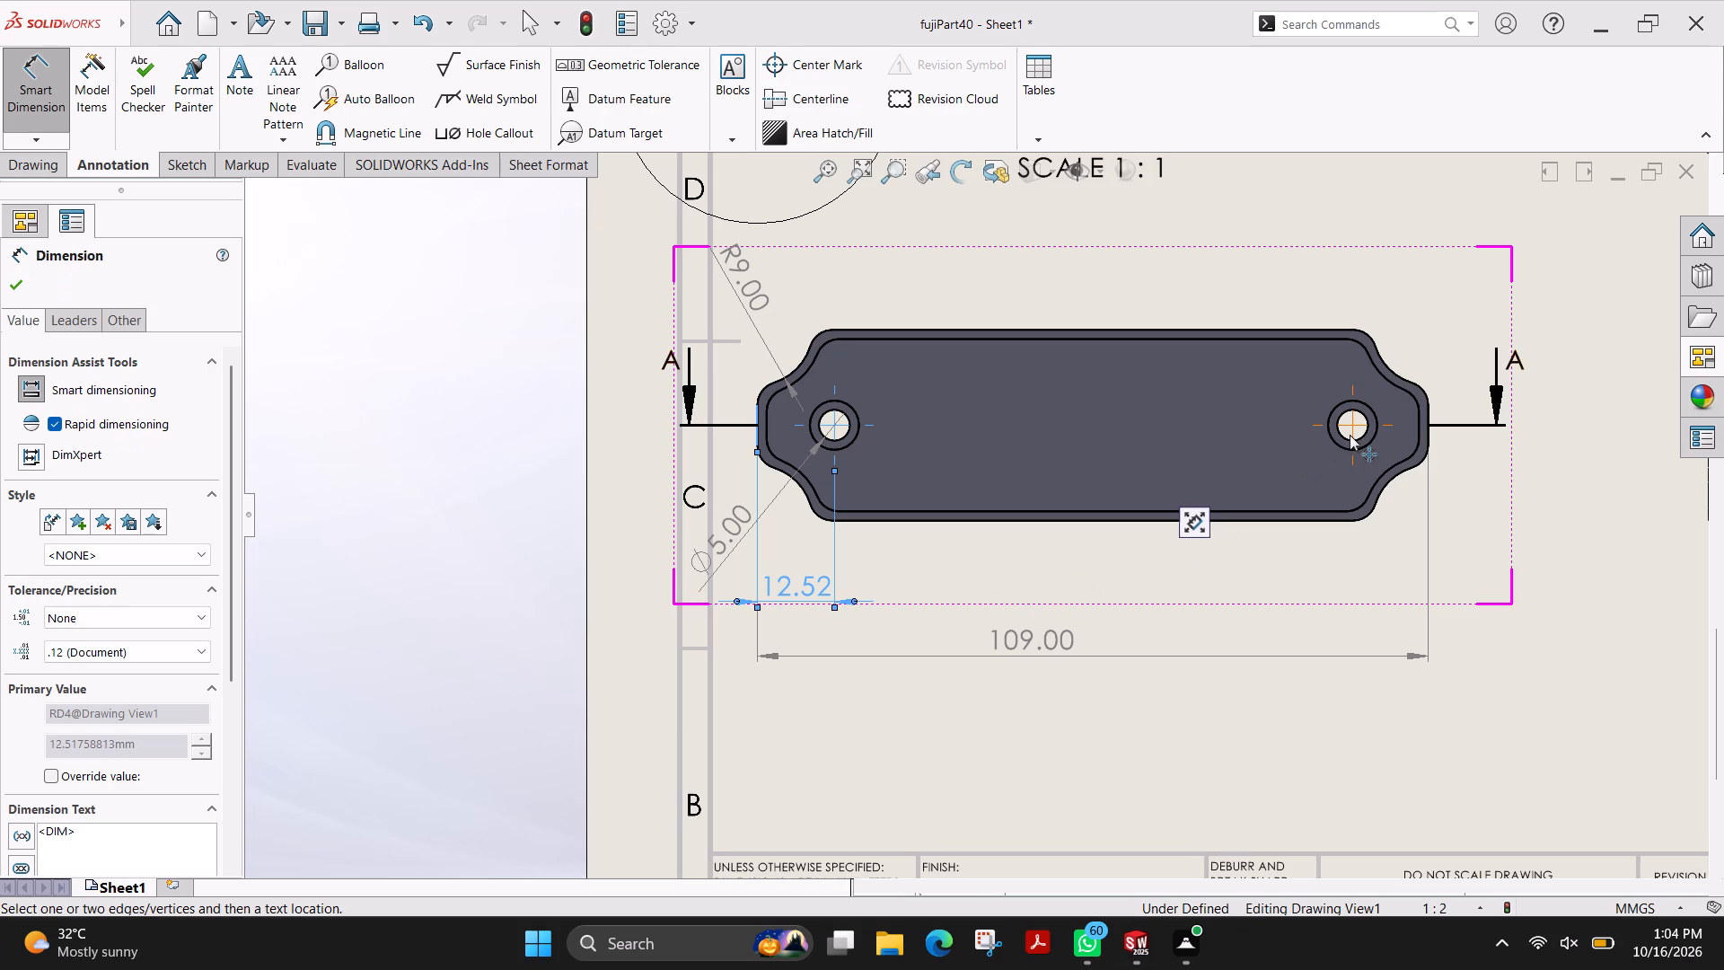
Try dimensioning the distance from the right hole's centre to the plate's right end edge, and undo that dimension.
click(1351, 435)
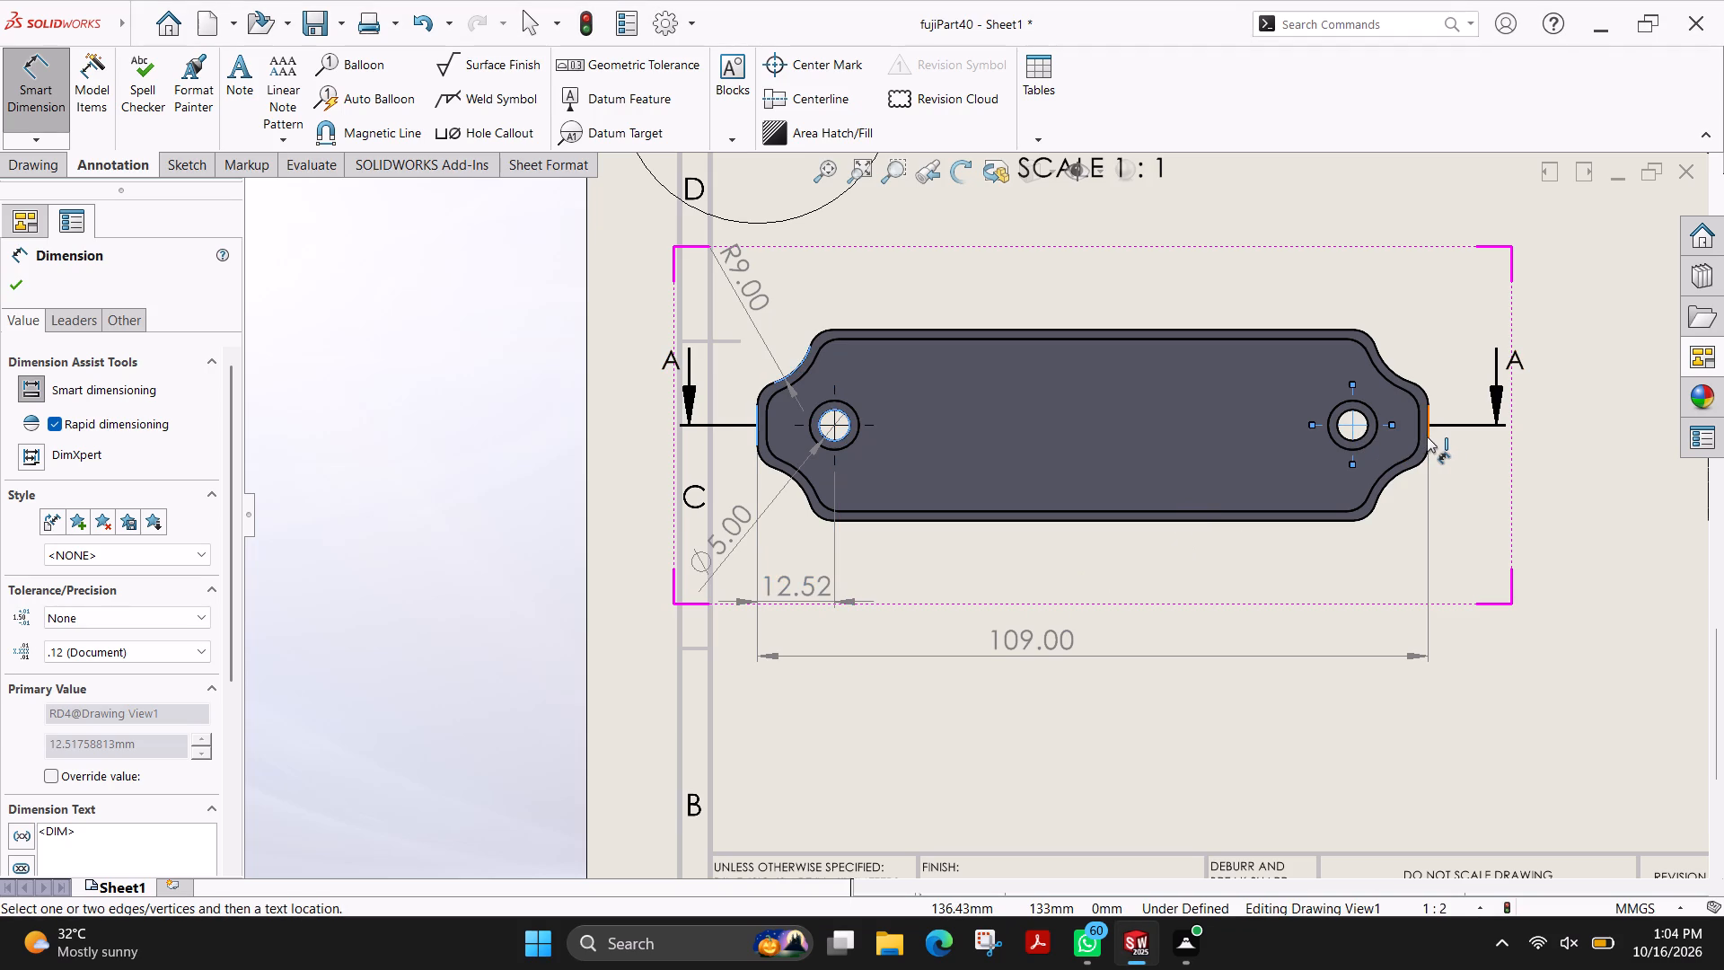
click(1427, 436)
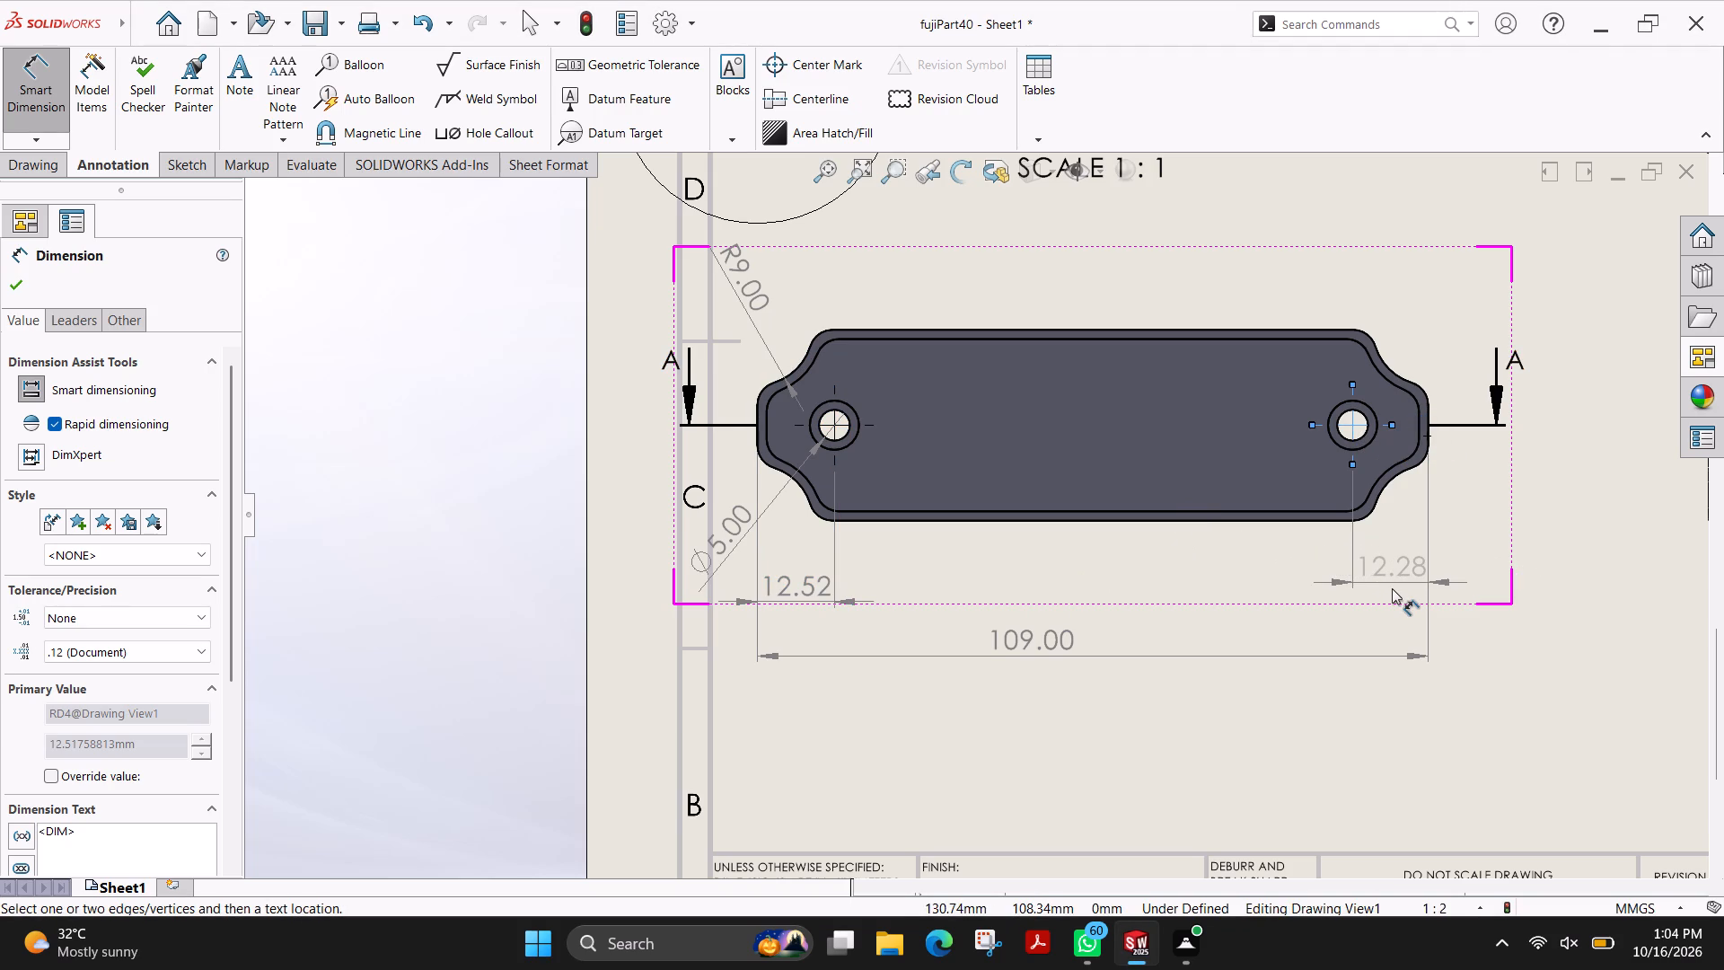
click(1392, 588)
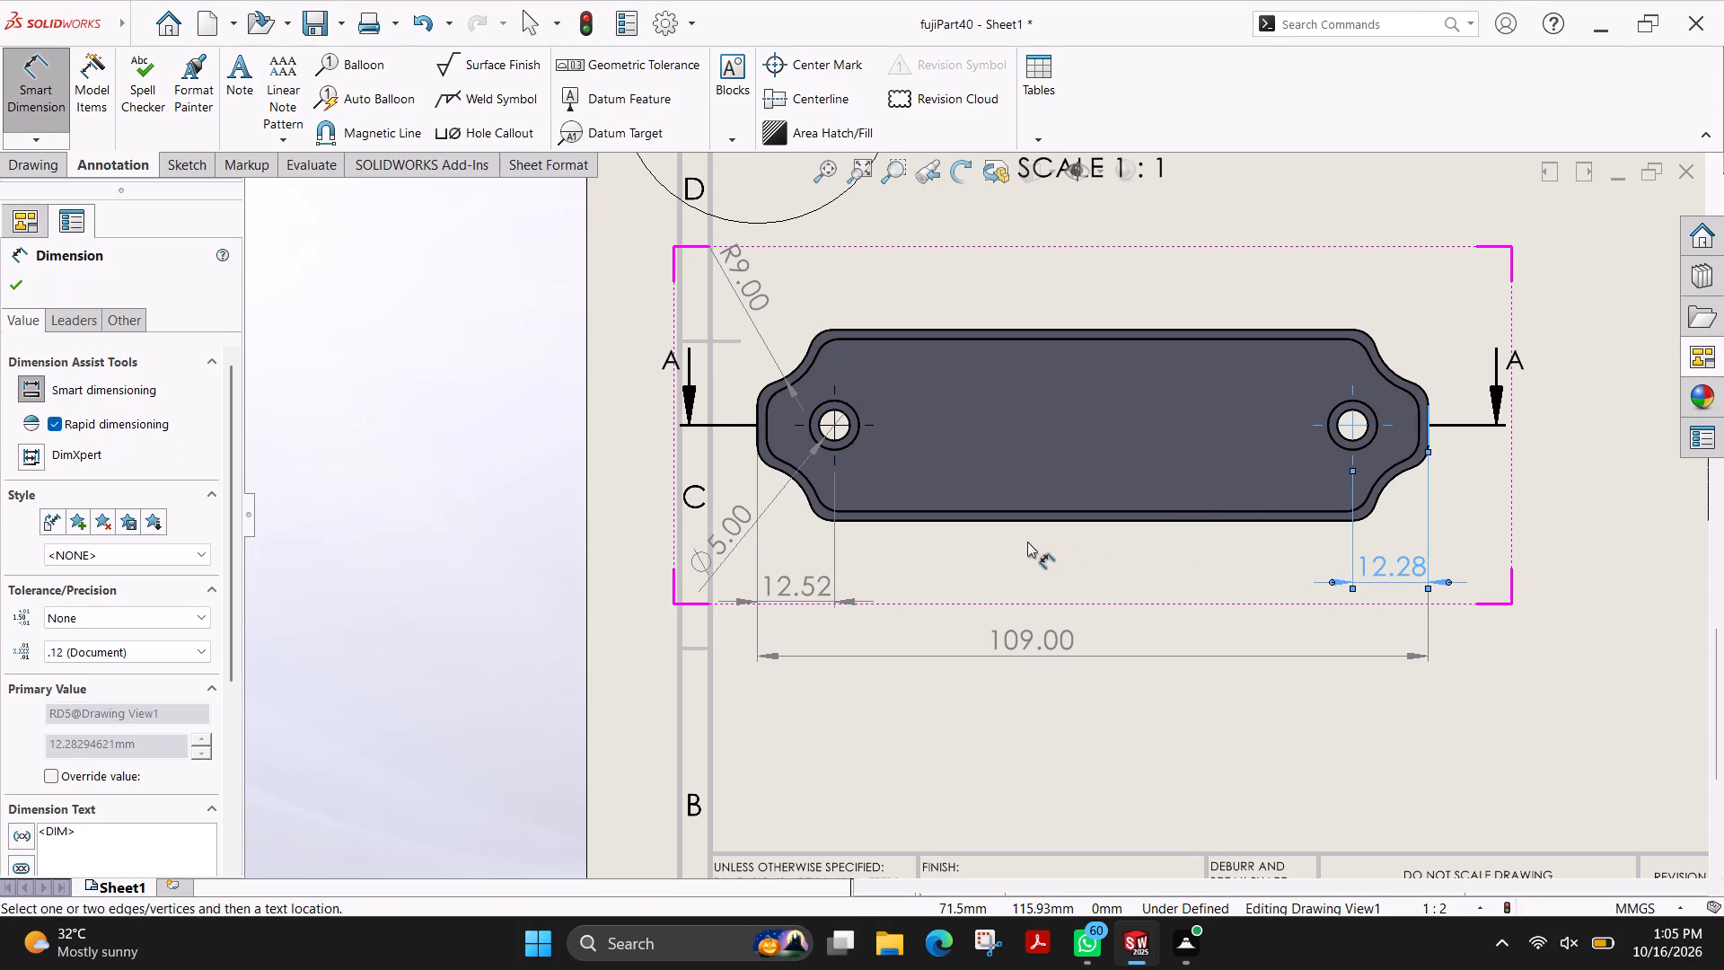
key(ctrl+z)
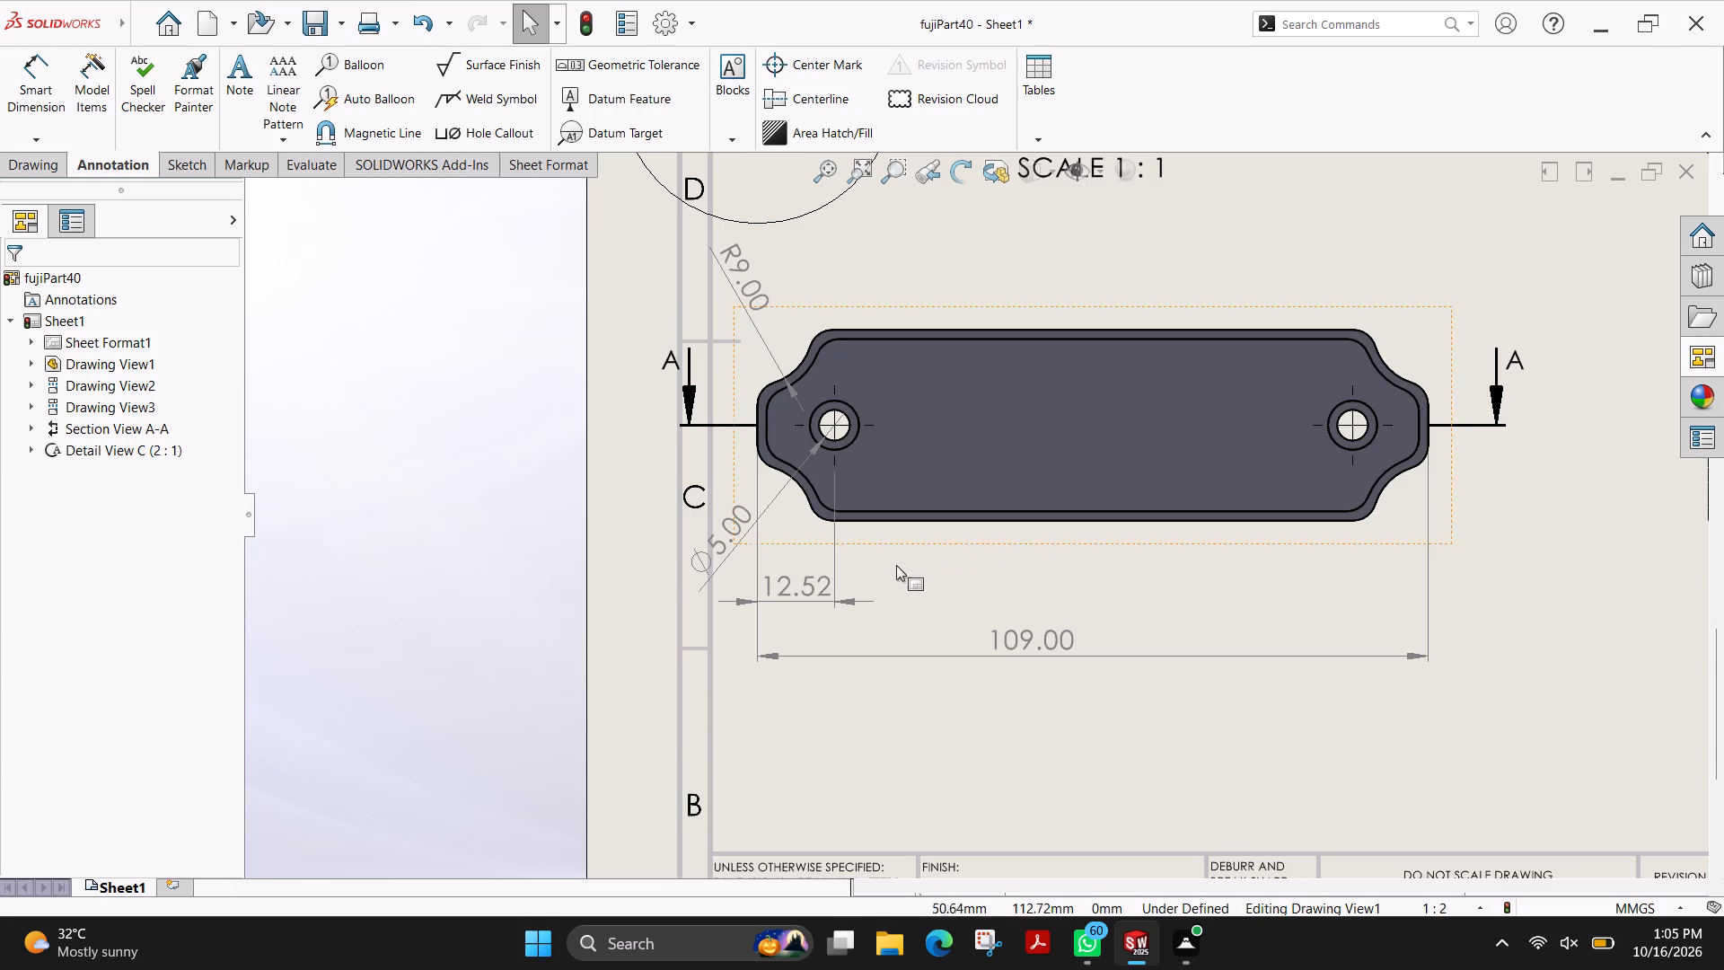
Dimension the plate's overall width between its long upper and lower outer edges, placing it between the main and end views.
scroll(895, 565, down, 1)
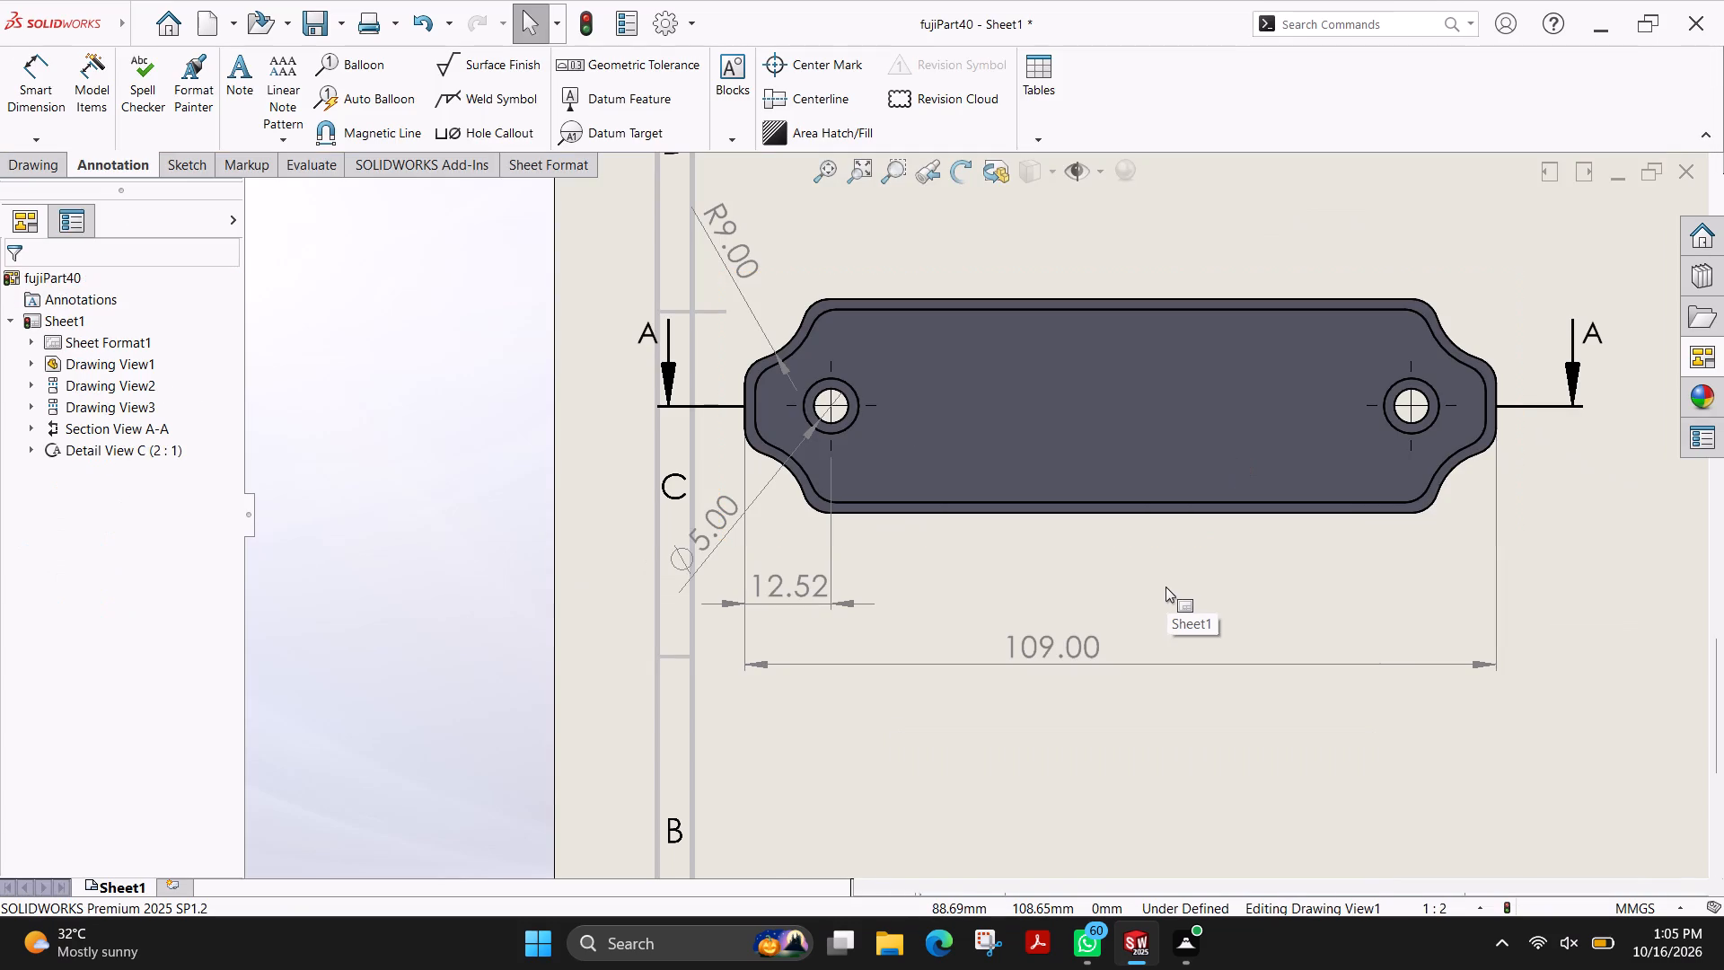
click(1311, 302)
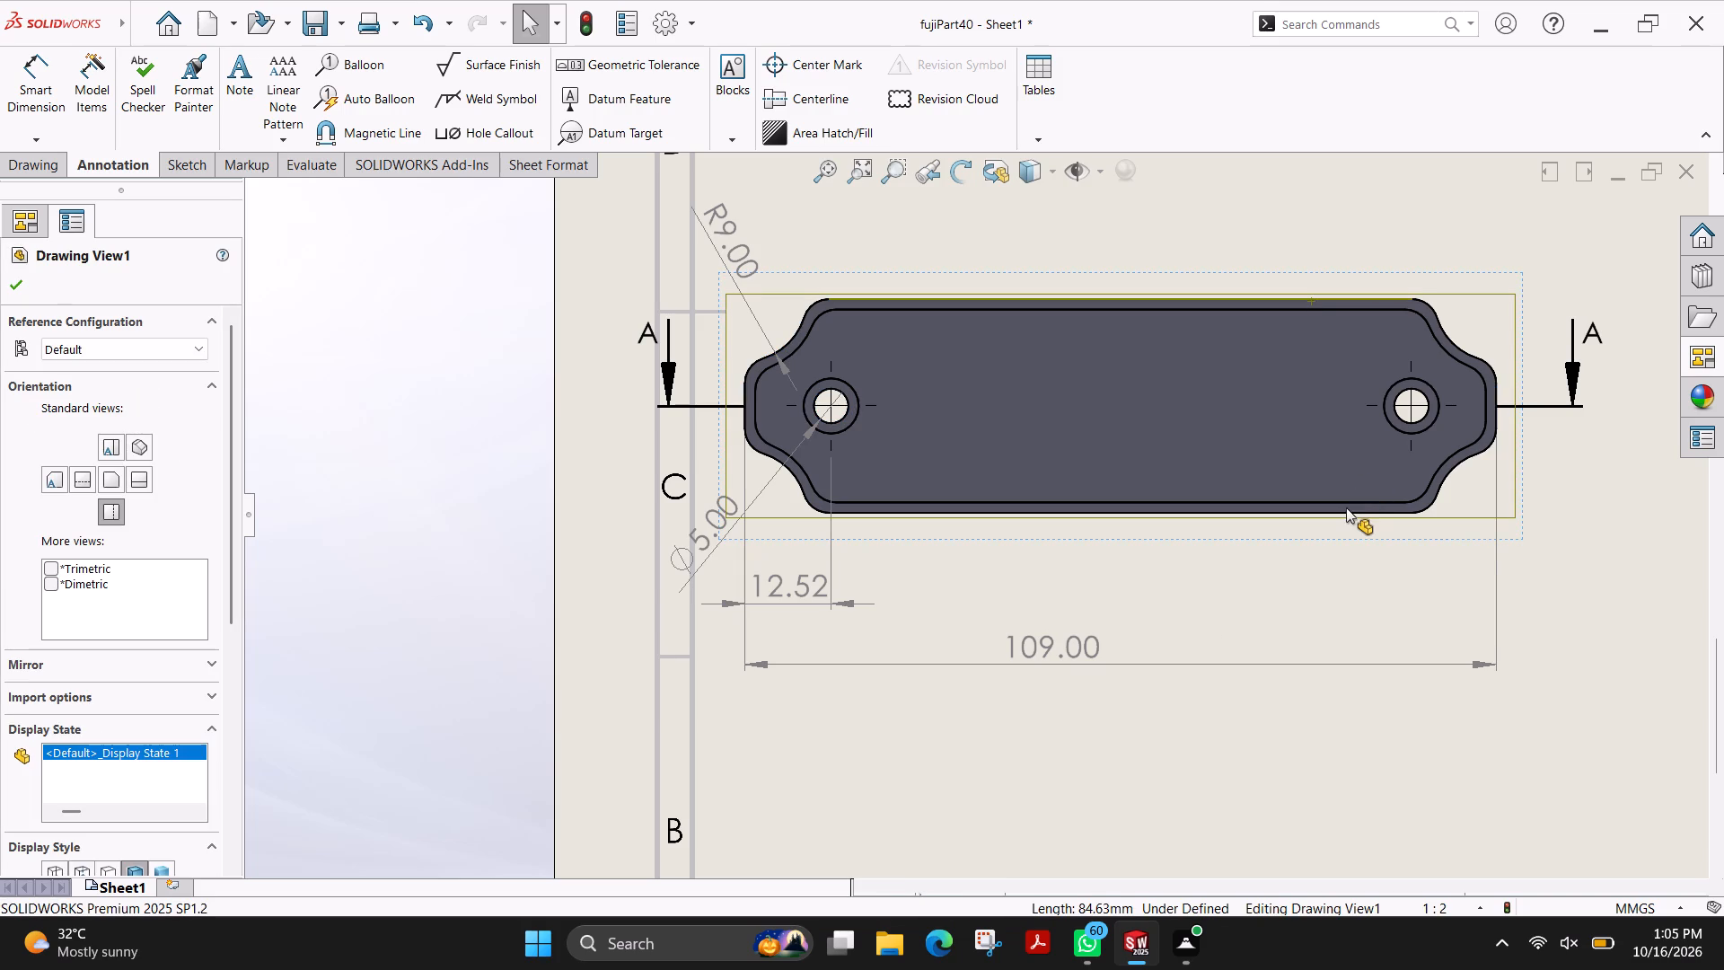
click(1332, 515)
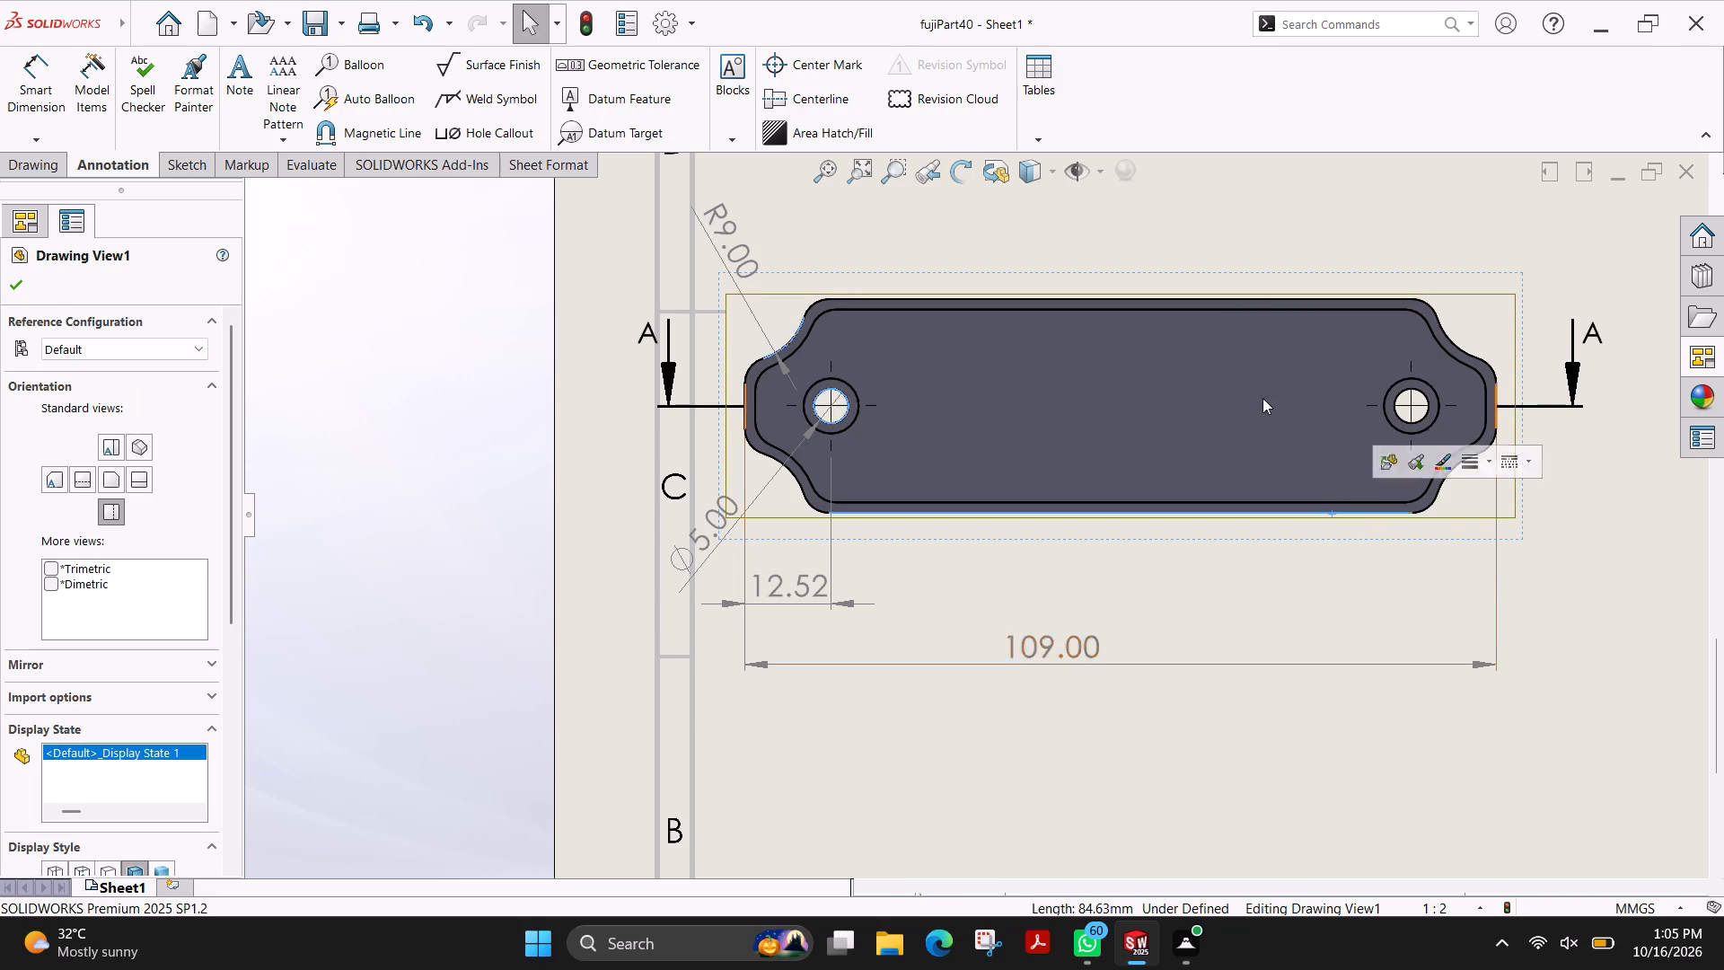
click(24, 94)
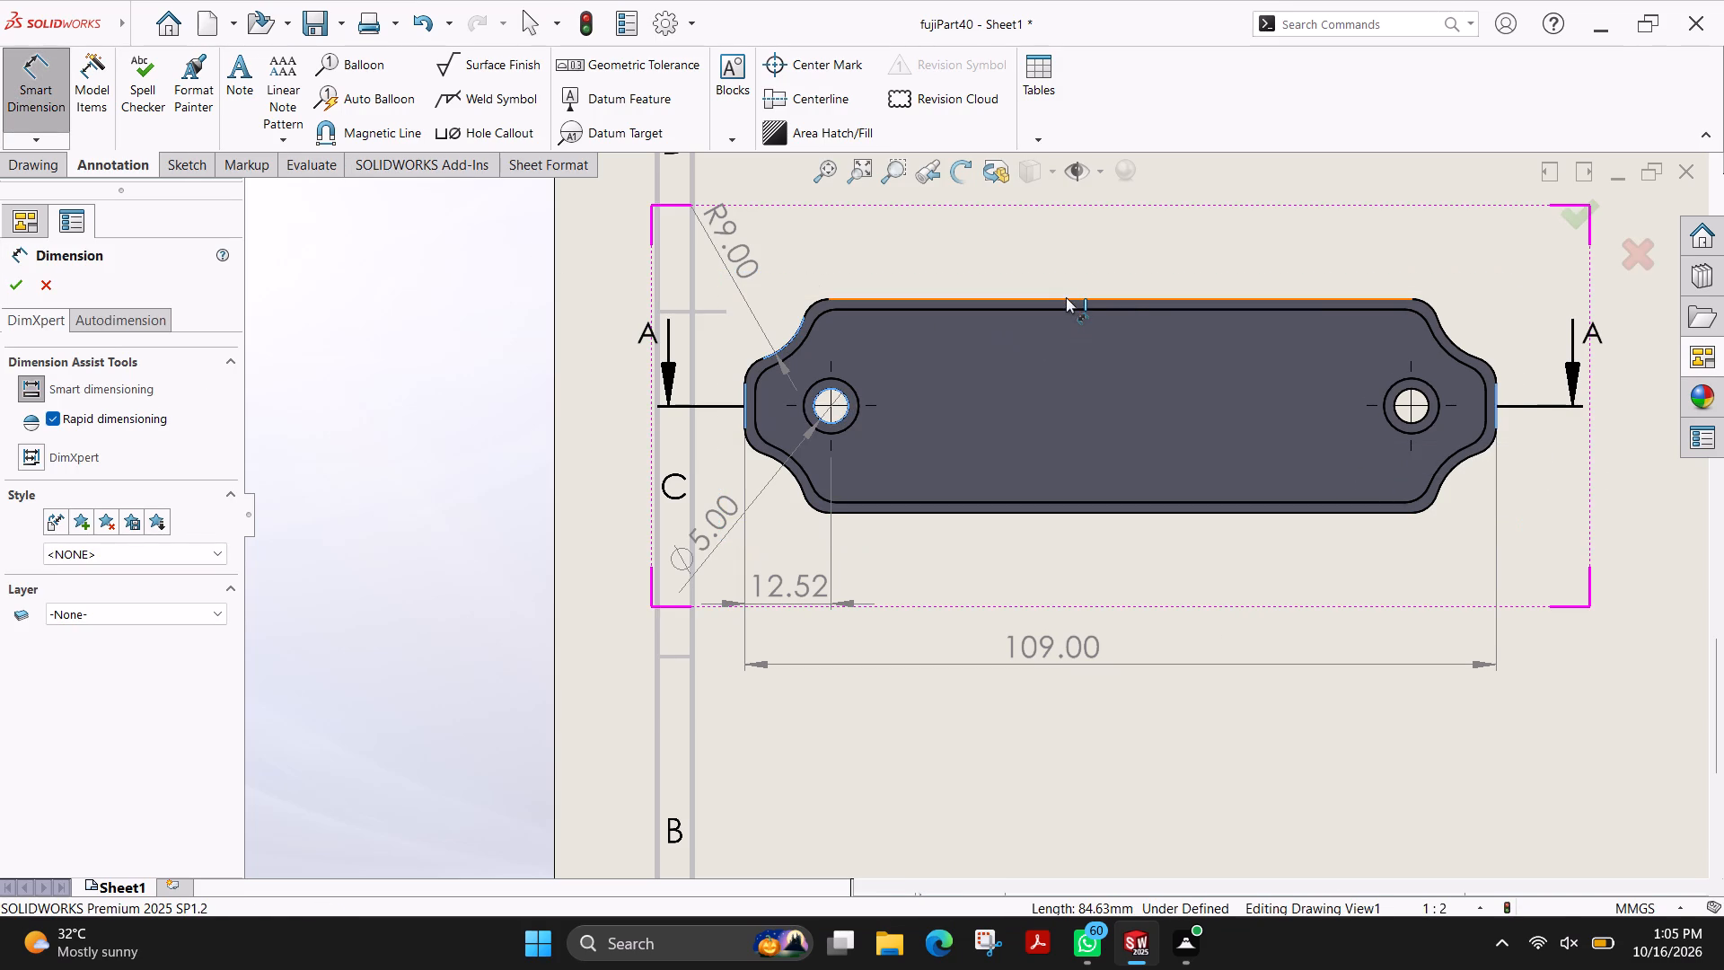
click(1066, 297)
click(1135, 511)
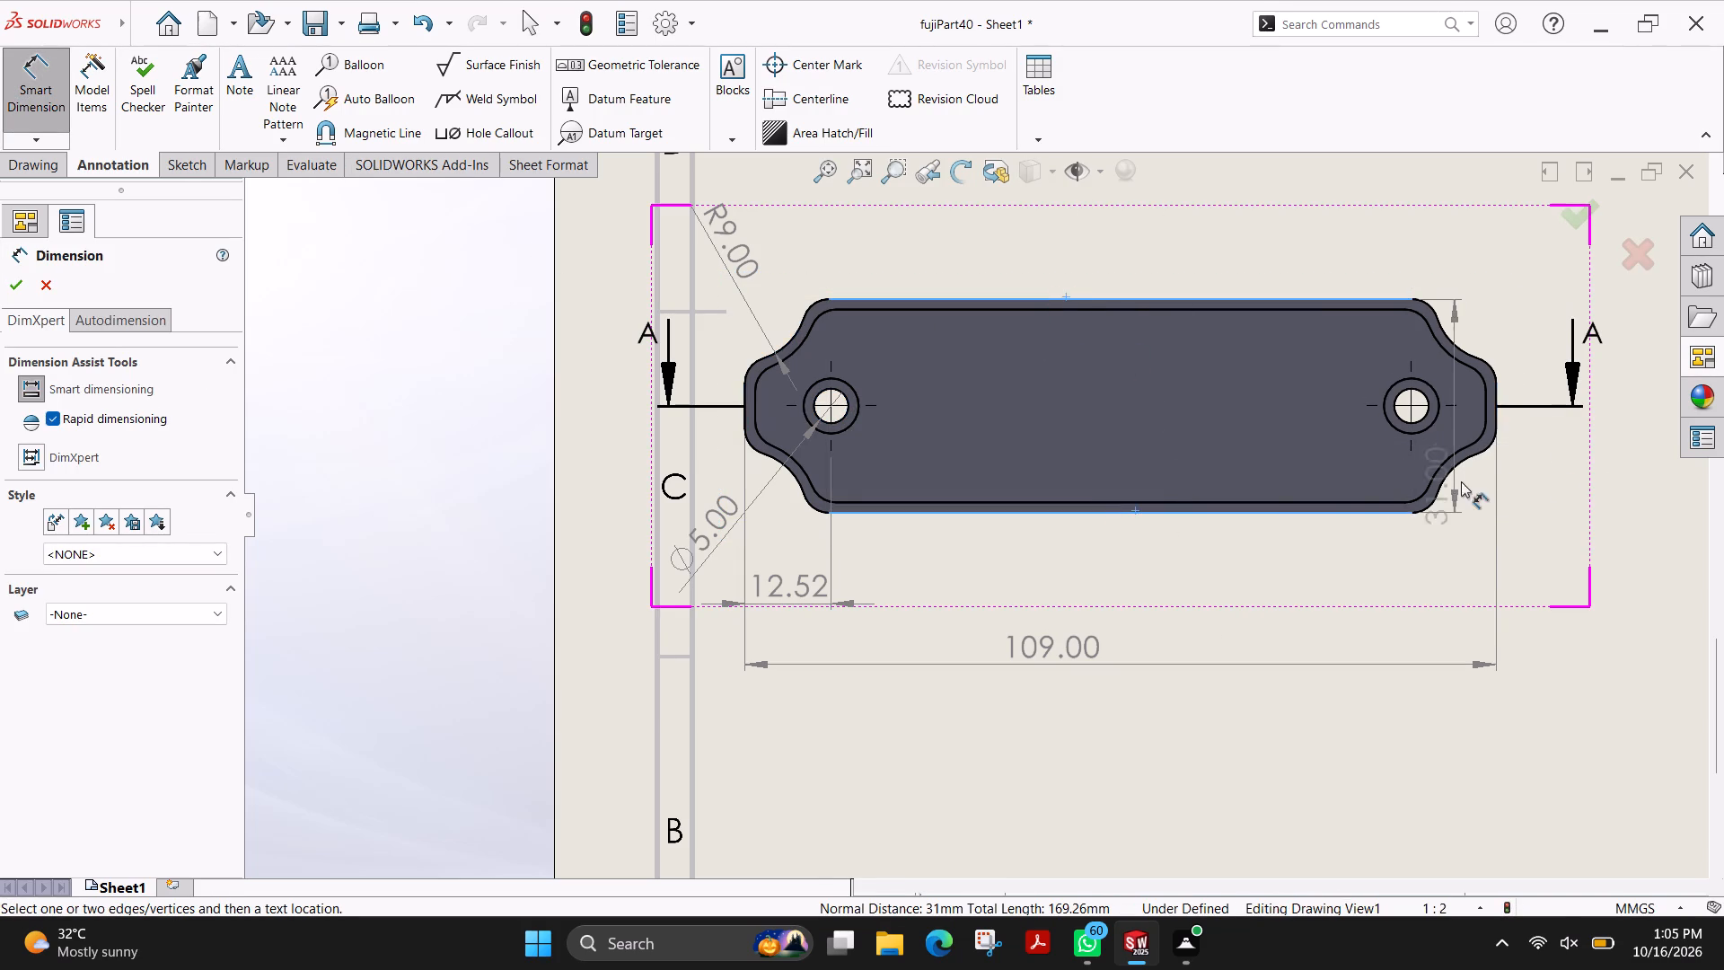
scroll(1561, 466, up, 3)
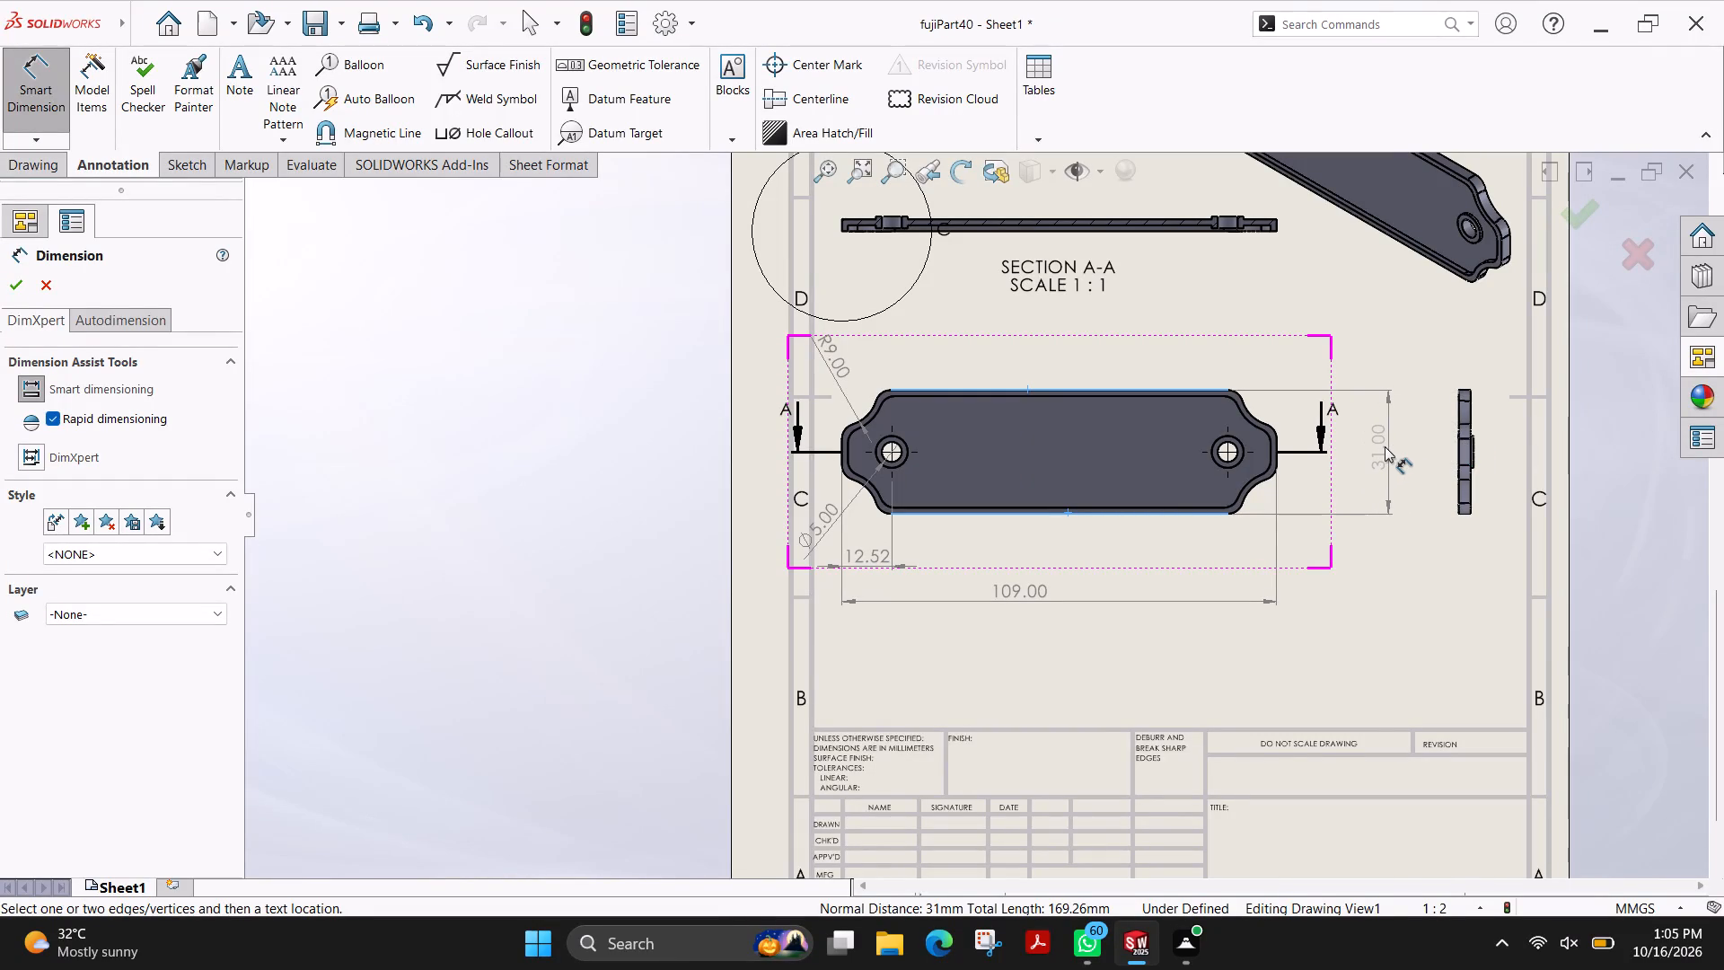
click(1385, 446)
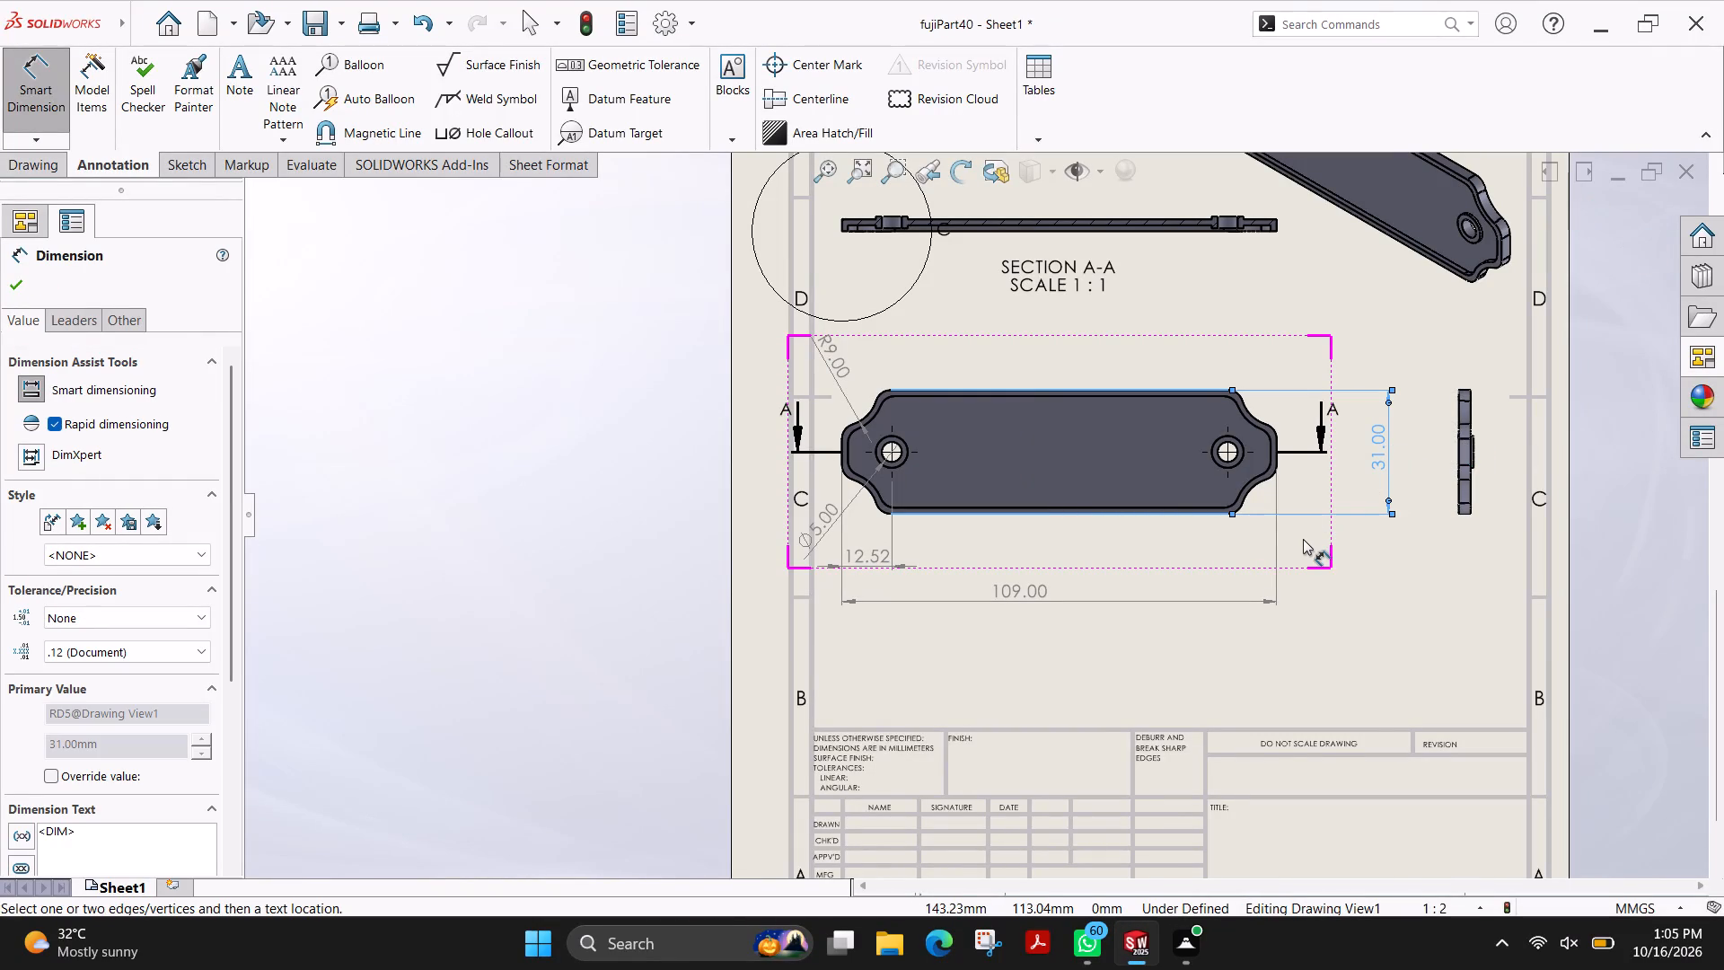
Dimension the outer diameter of the ring boss around the right hole, placing it outside the plate's lower-right corner.
scroll(1236, 517, down, 3)
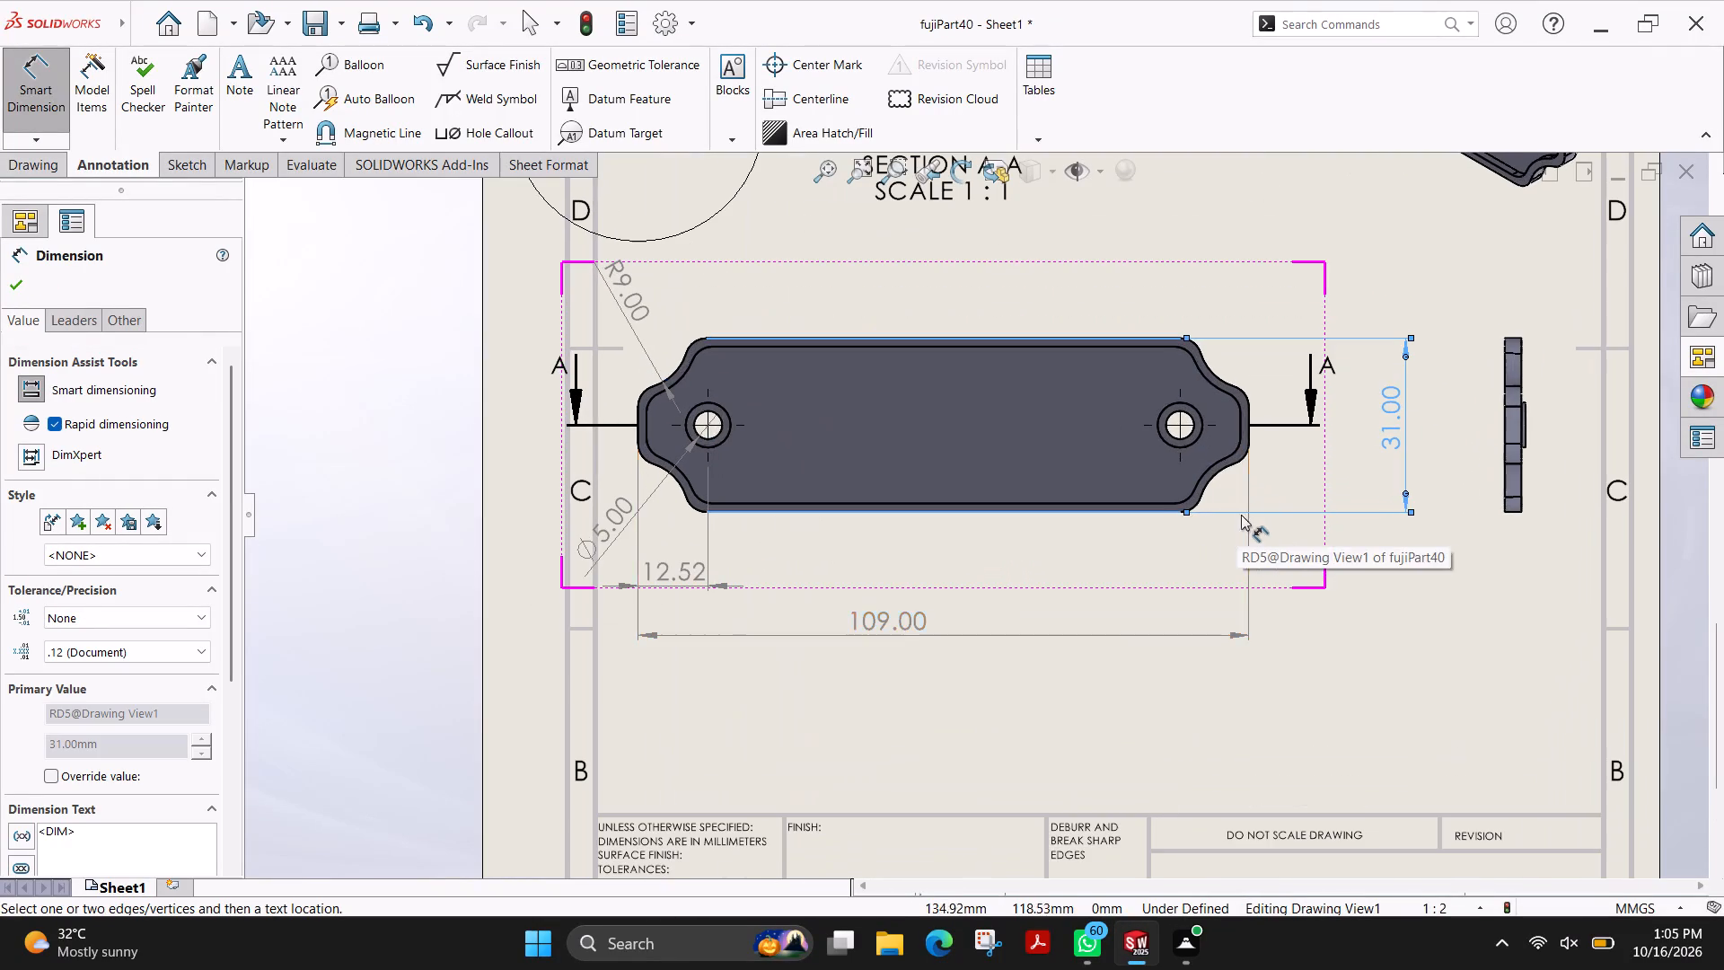
click(1192, 442)
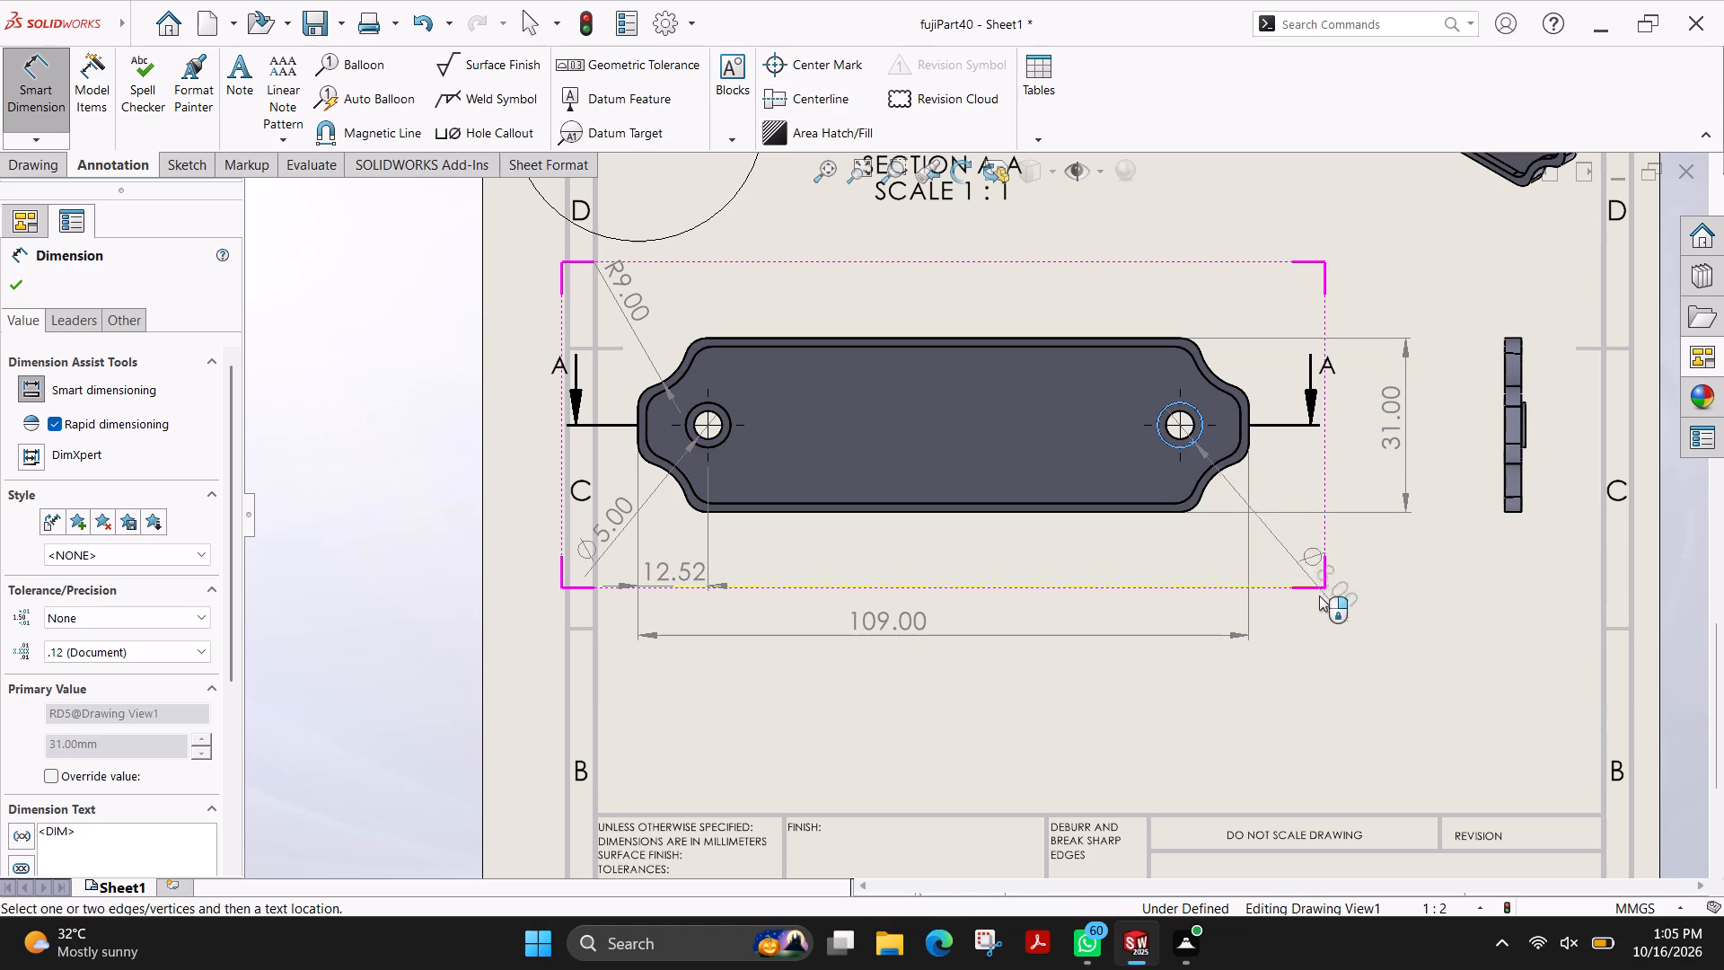
click(1319, 595)
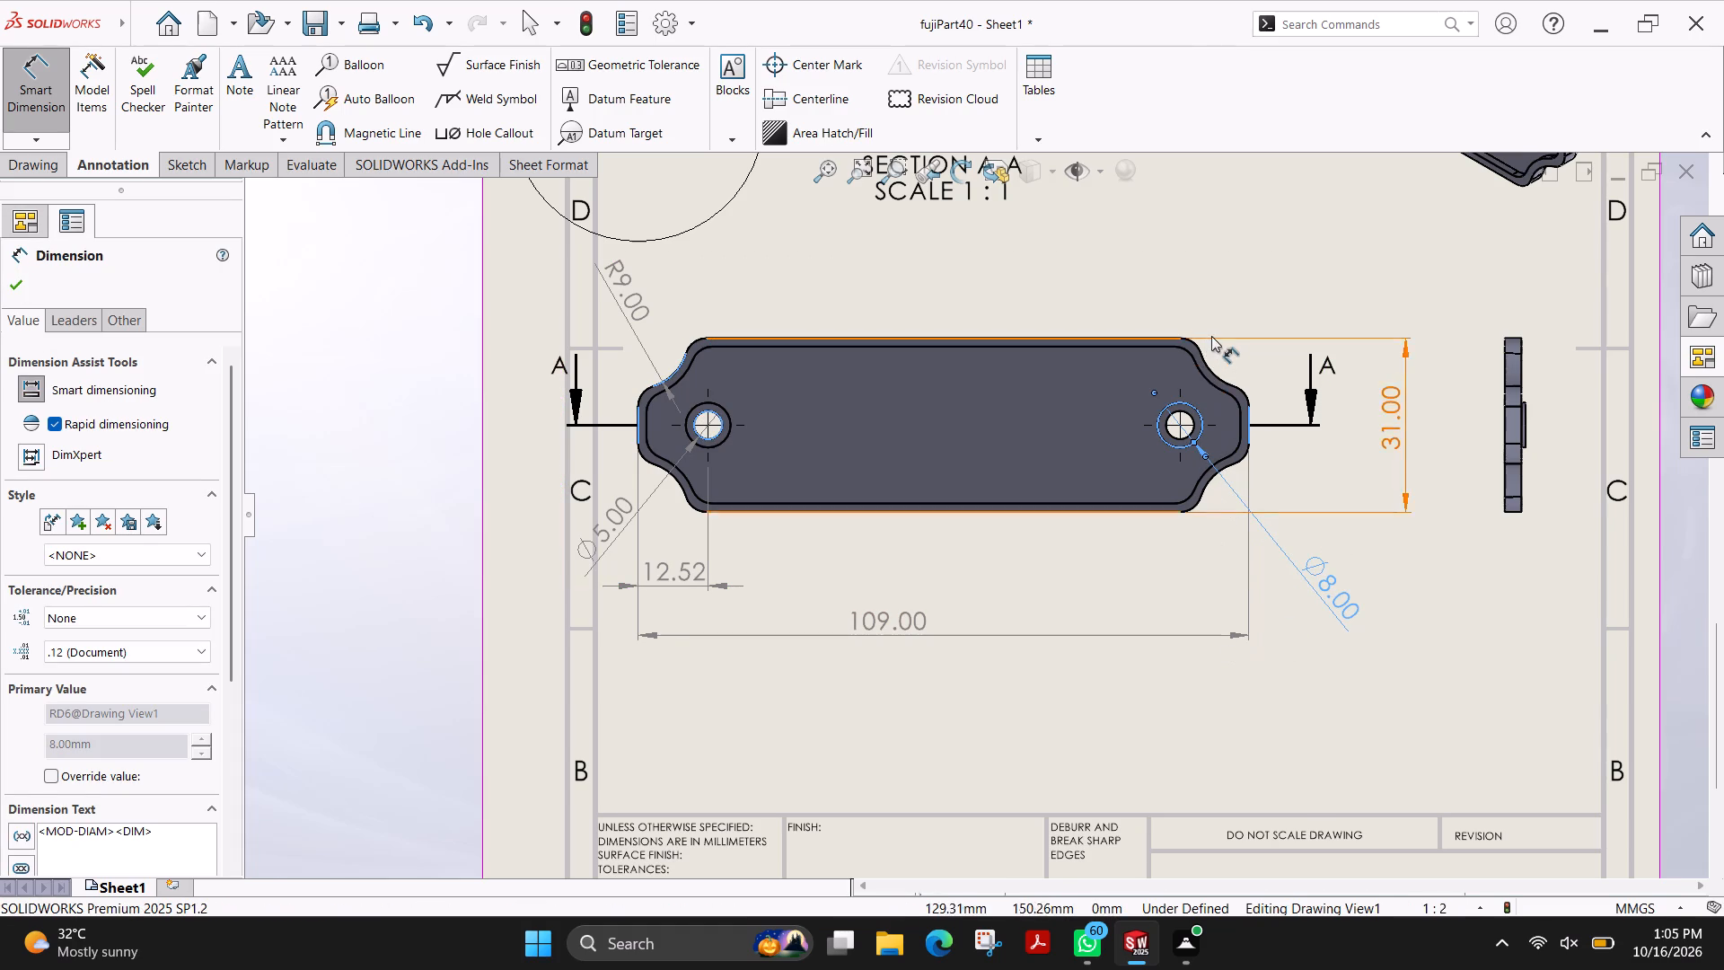
Dimension the radius of the rounded outer corner at the upper right of the plate in the main view.
scroll(1213, 336, down, 2)
click(1163, 364)
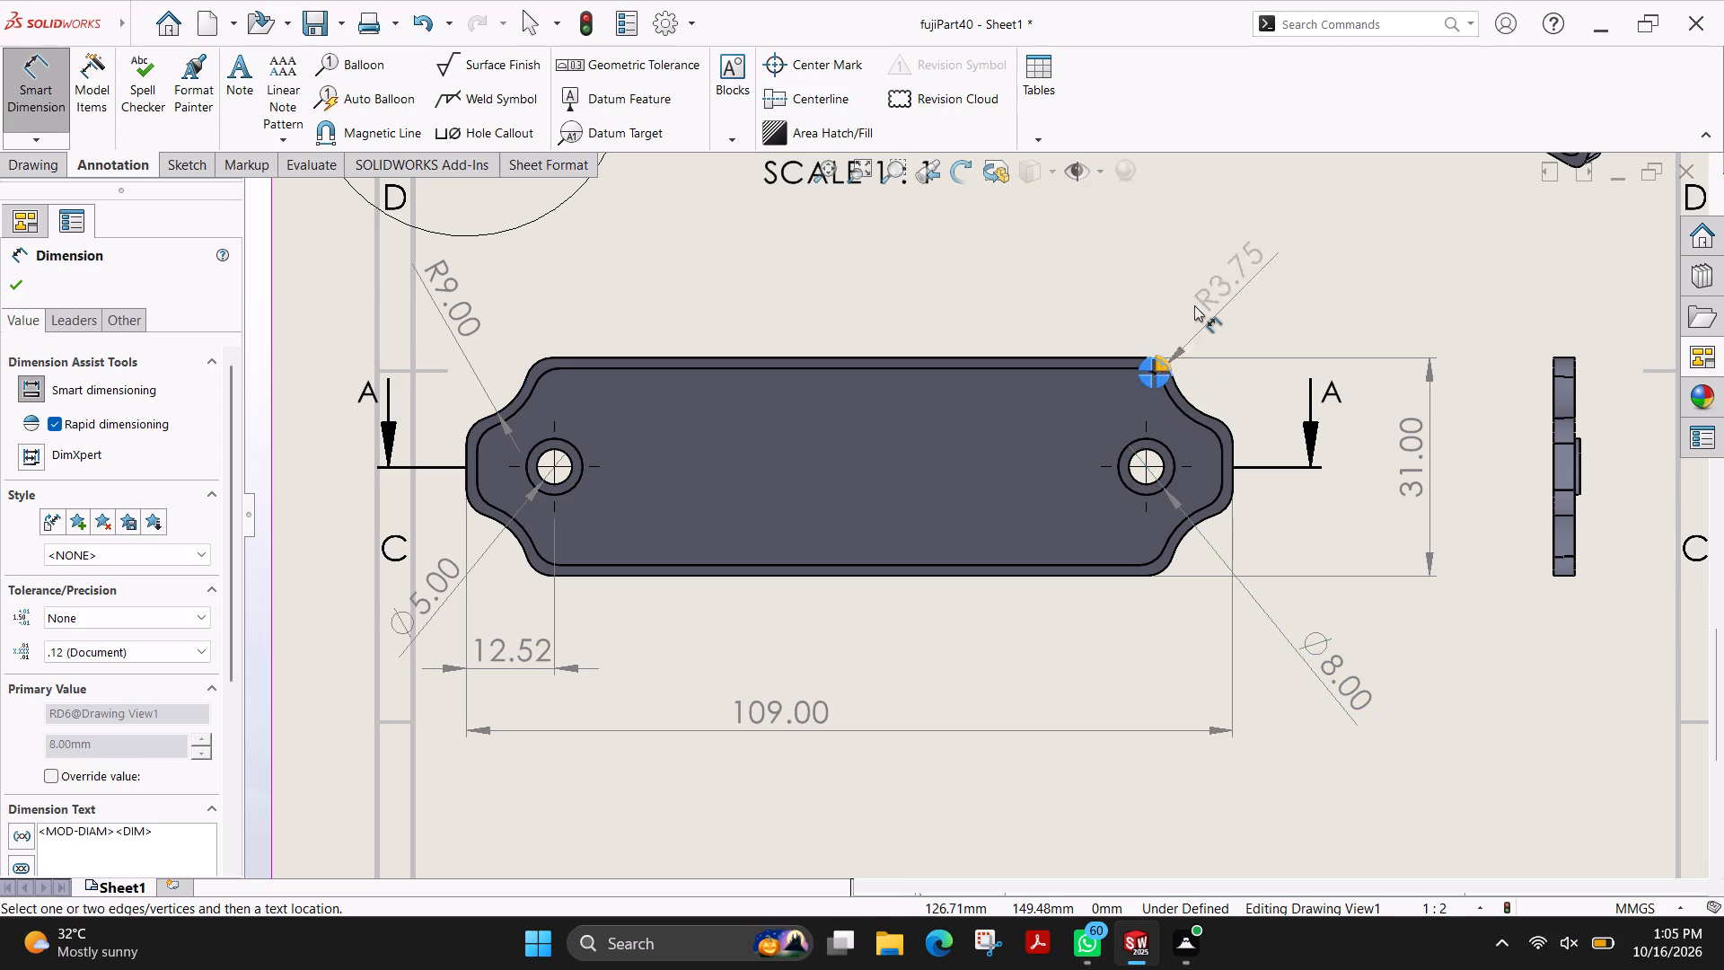
click(1241, 245)
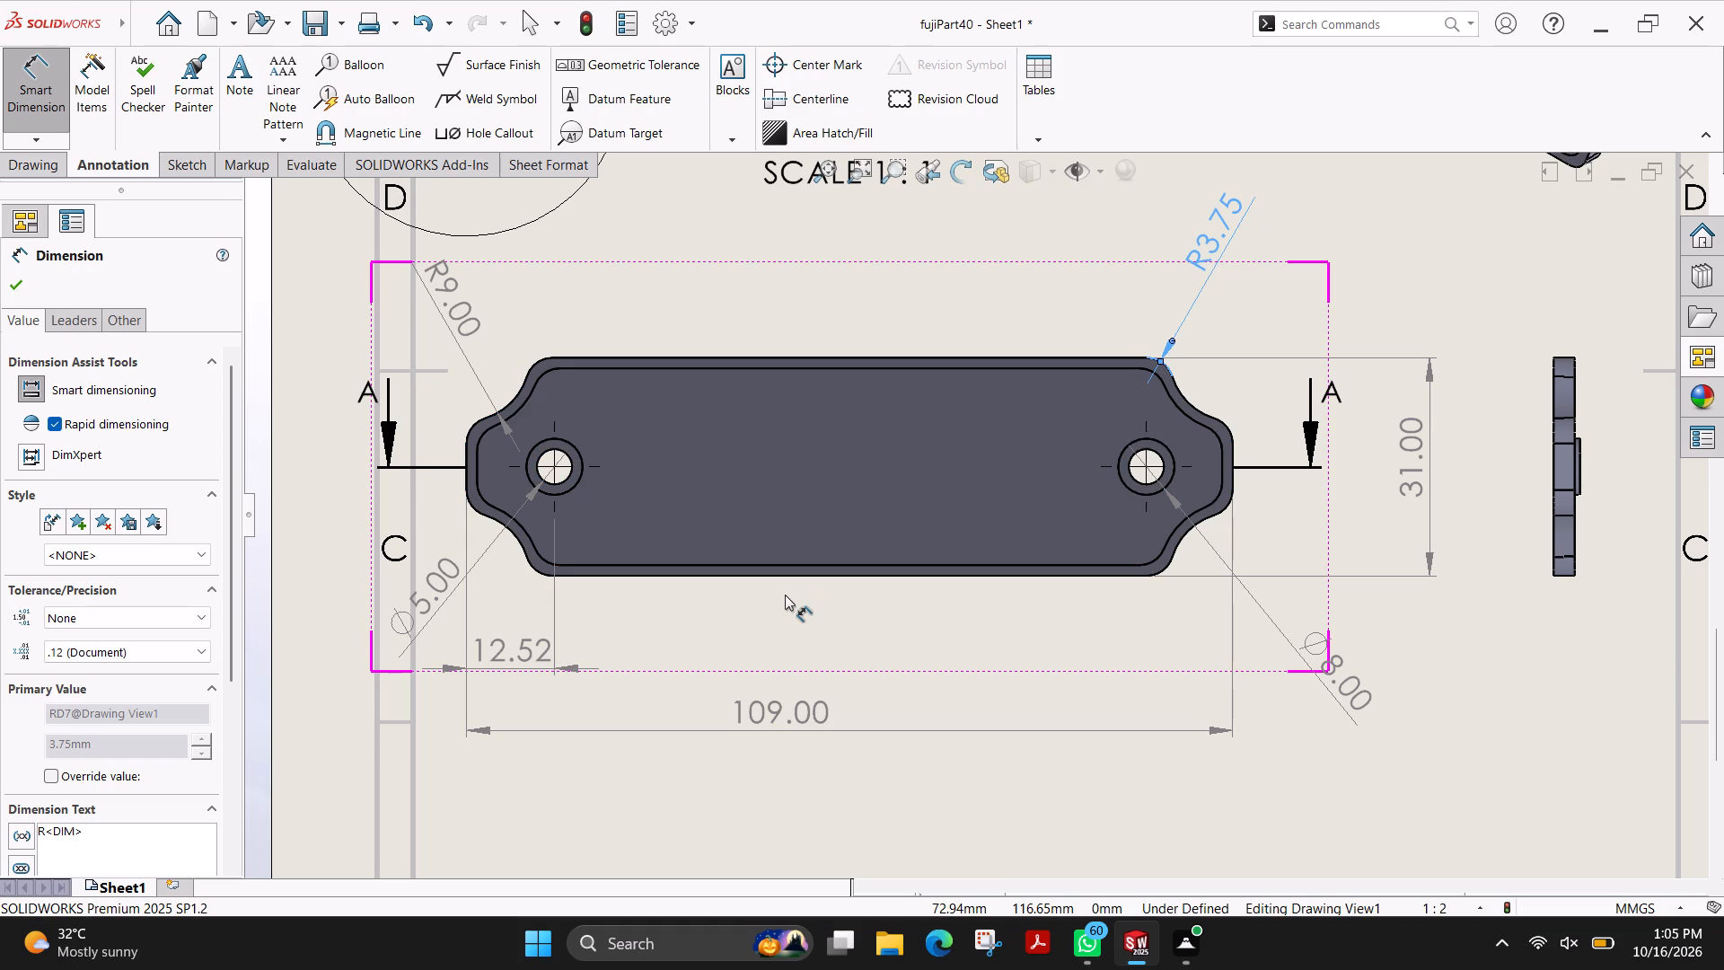
Dimension the rim width between the plate's upper outer edge and the parallel inner edge, placing it above the main view.
click(904, 356)
click(946, 367)
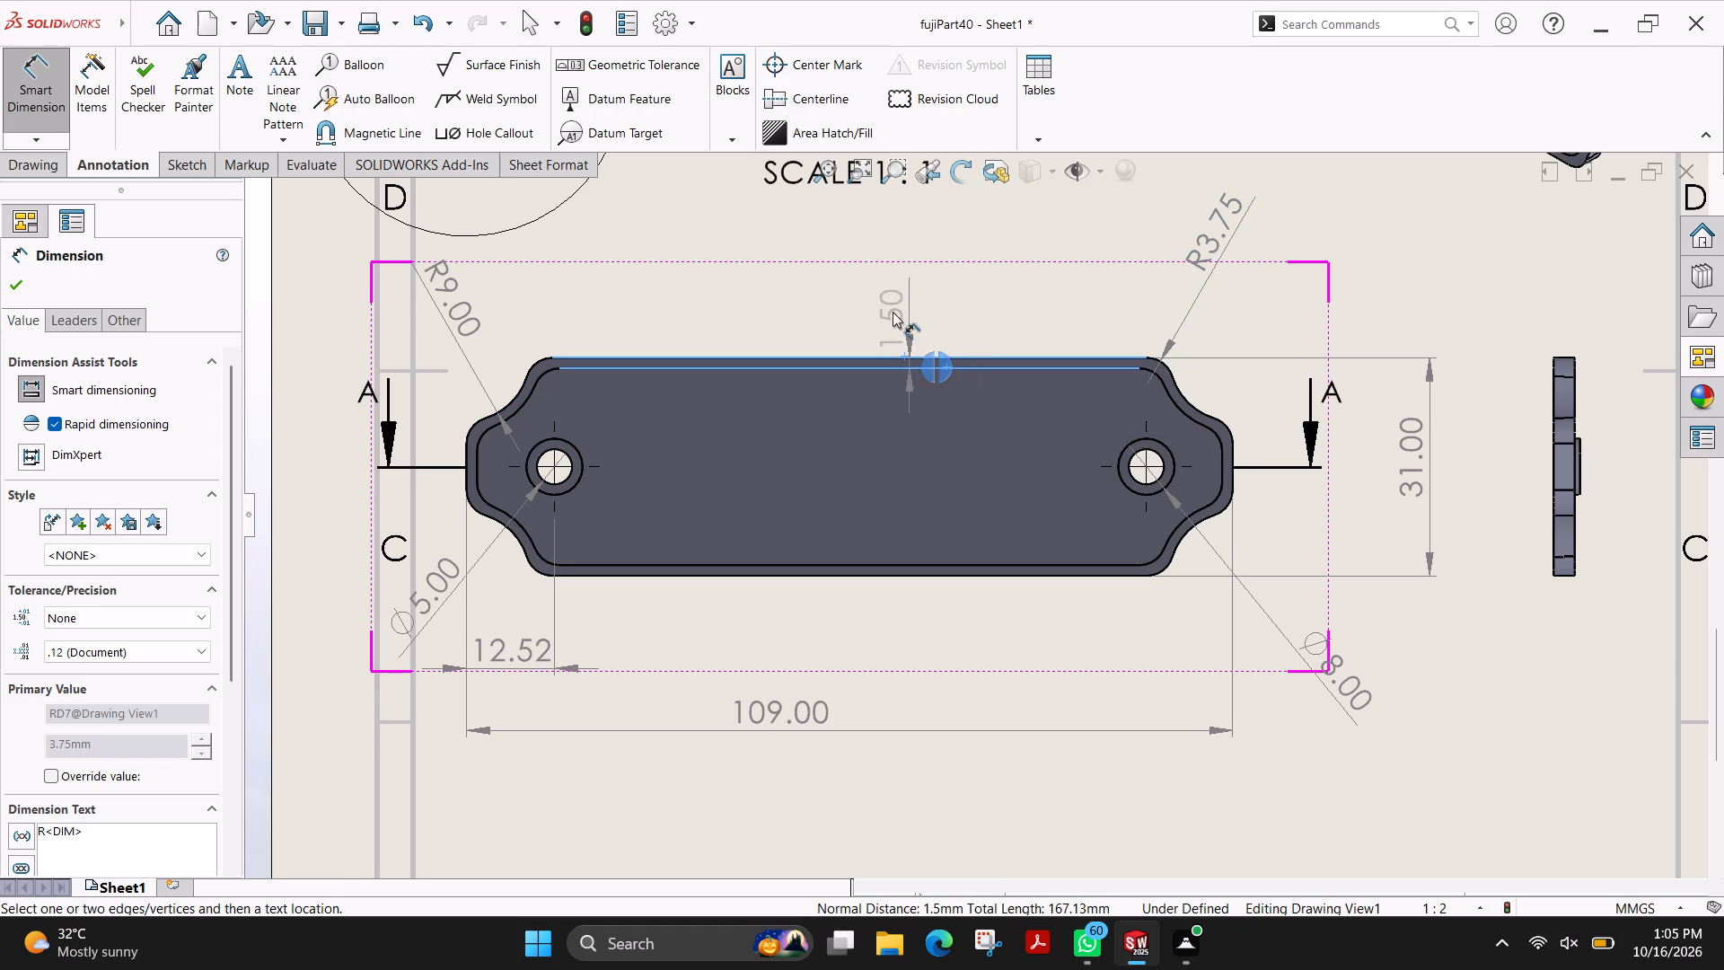
click(882, 296)
scroll(958, 294, up, 4)
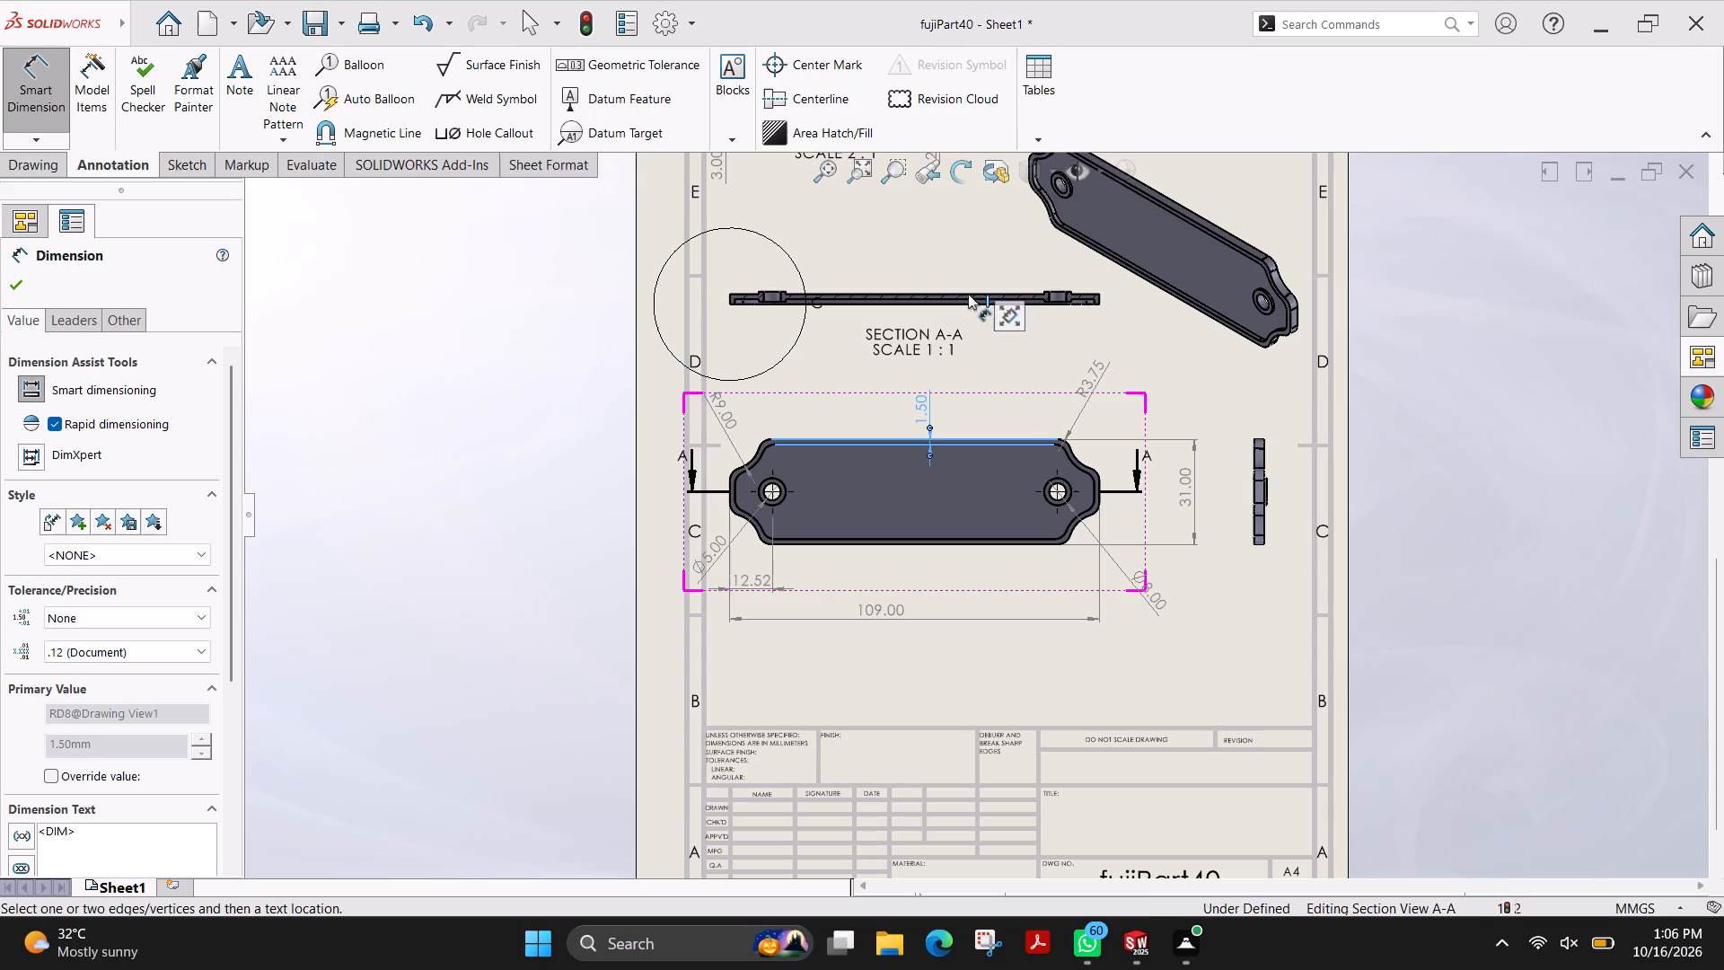
scroll(1164, 367, up, 2)
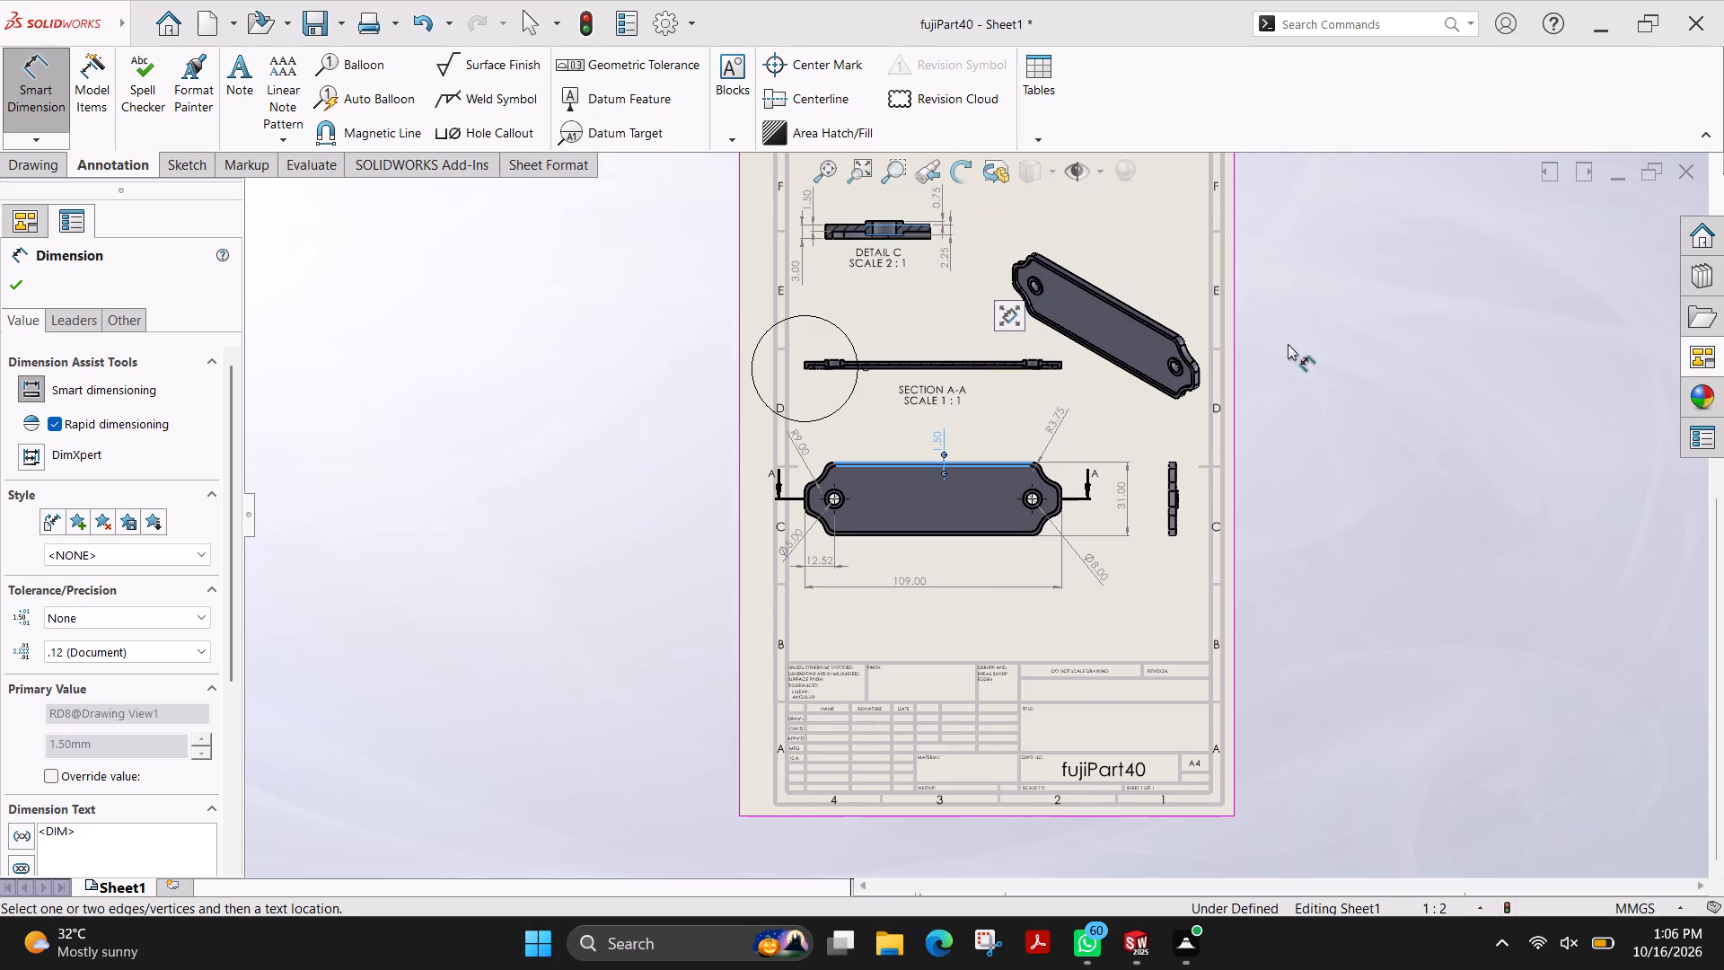
click(13, 280)
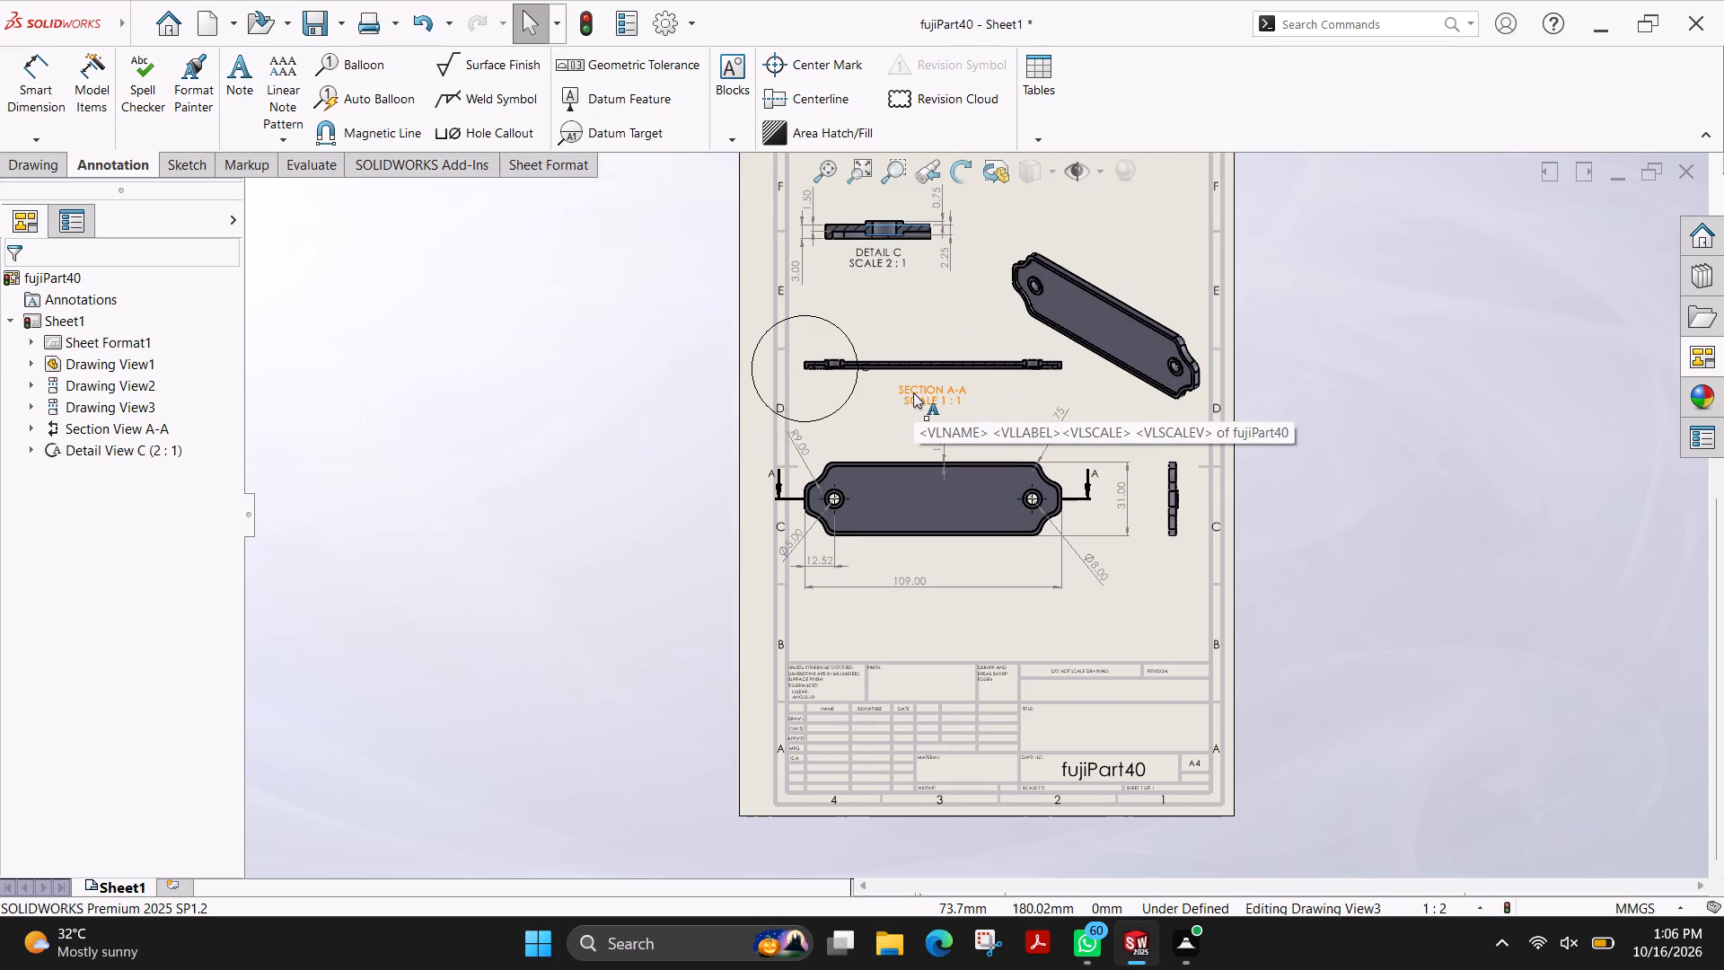
Move the isometric view slightly higher on the sheet.
scroll(1101, 342, up, 2)
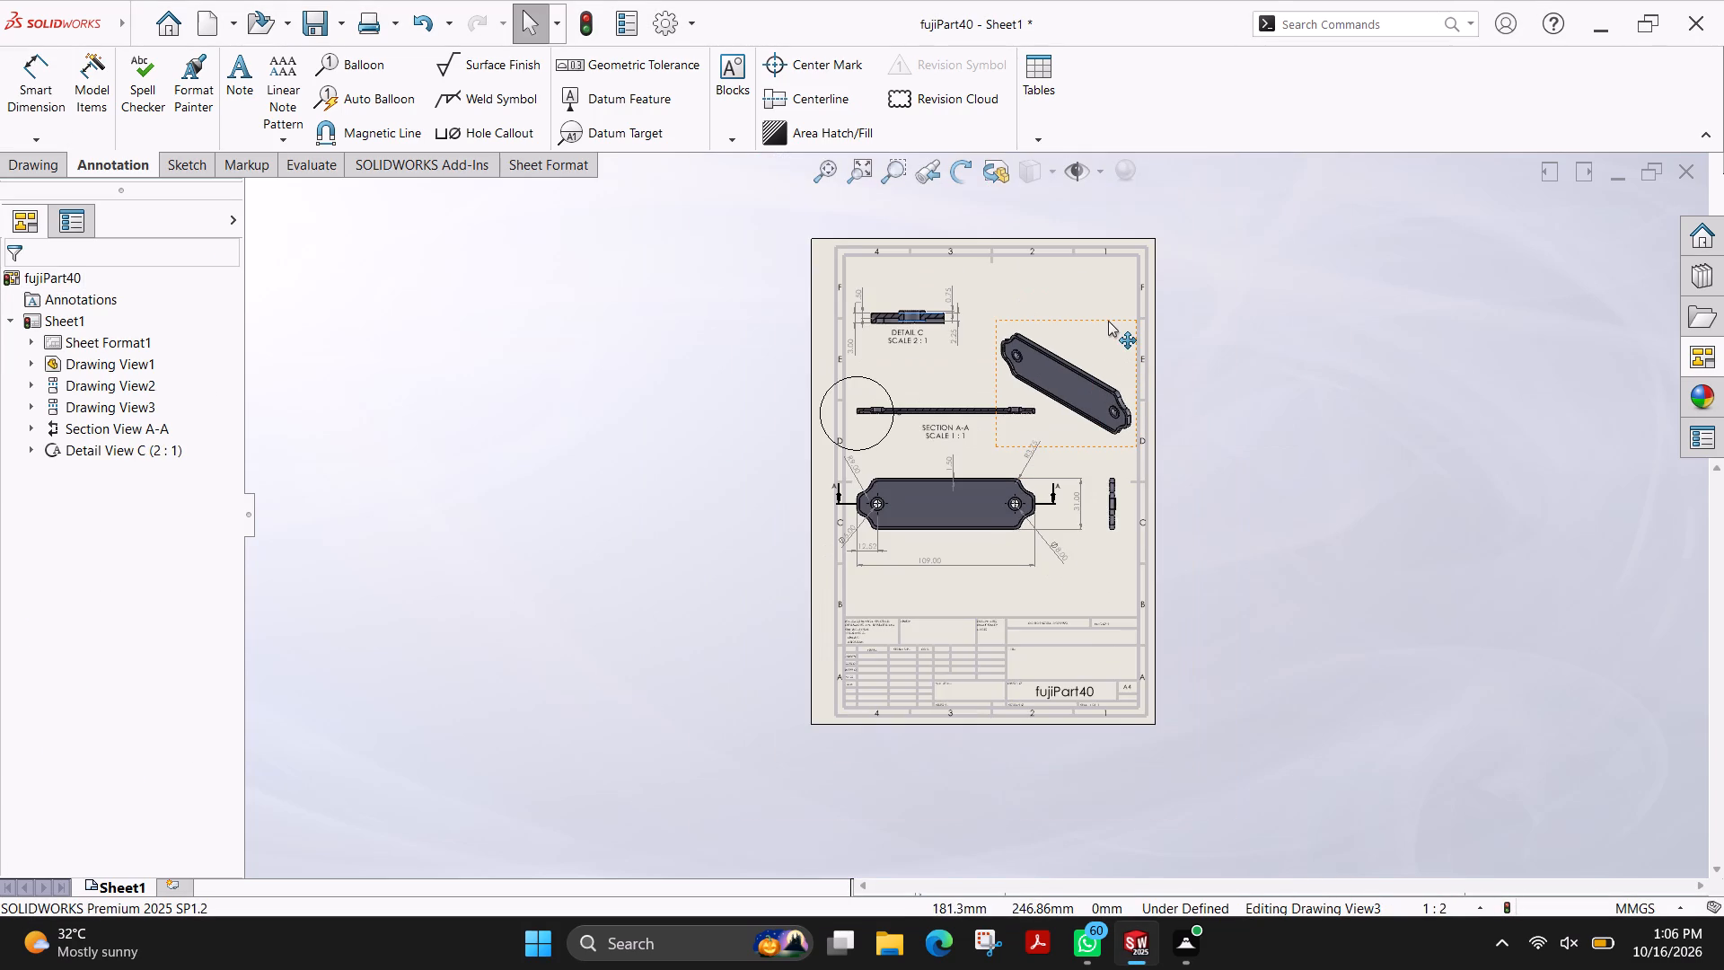
scroll(1108, 321, down, 3)
drag(1104, 344, 1106, 309)
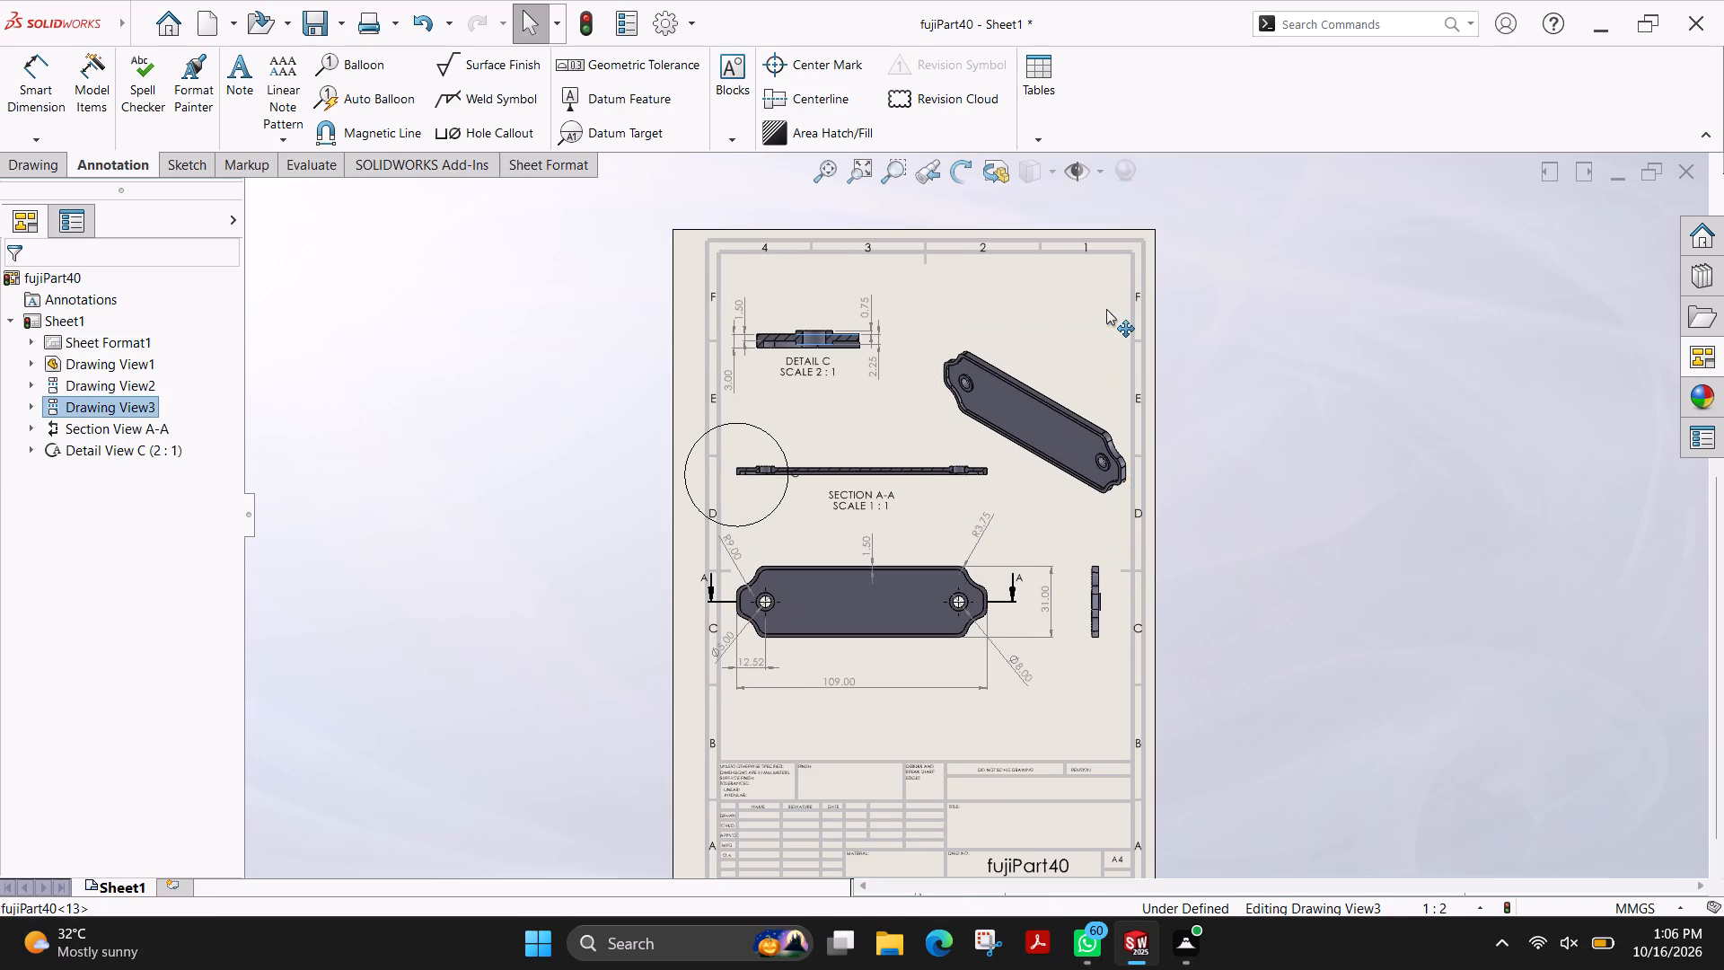
Move the isometric view up and slightly left on the sheet, beside the detail view.
drag(1106, 309, 1092, 279)
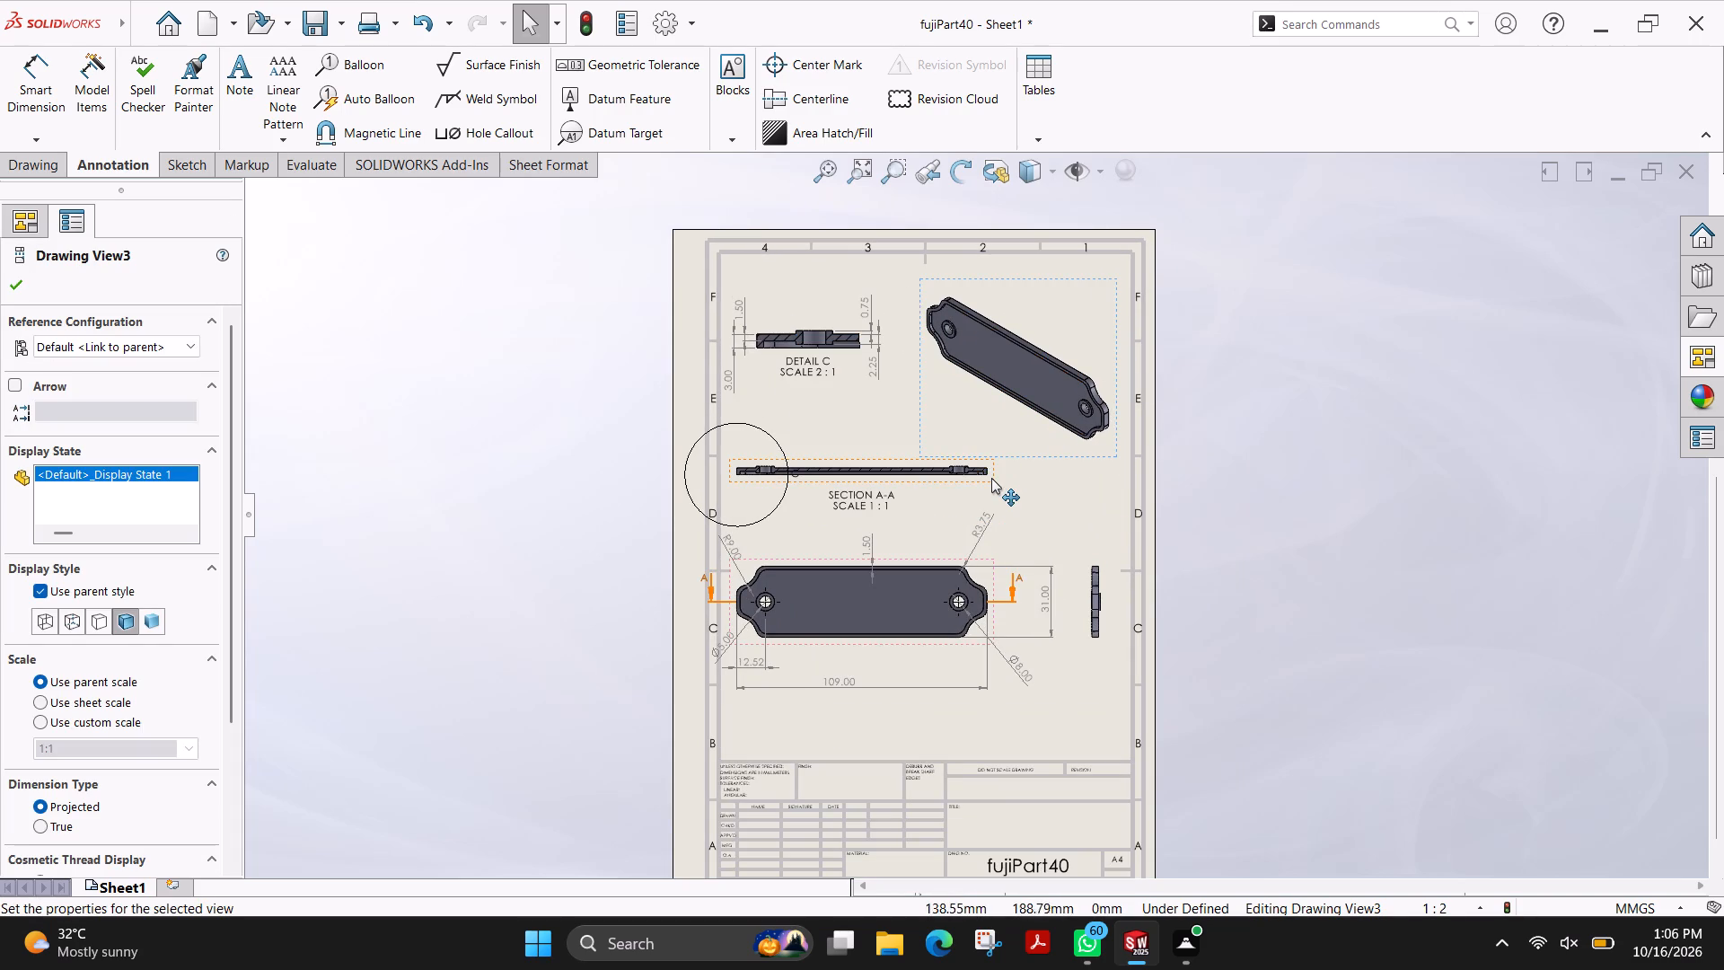
Nudge section view A-A slightly upward, away from the main view.
drag(991, 480, 1011, 480)
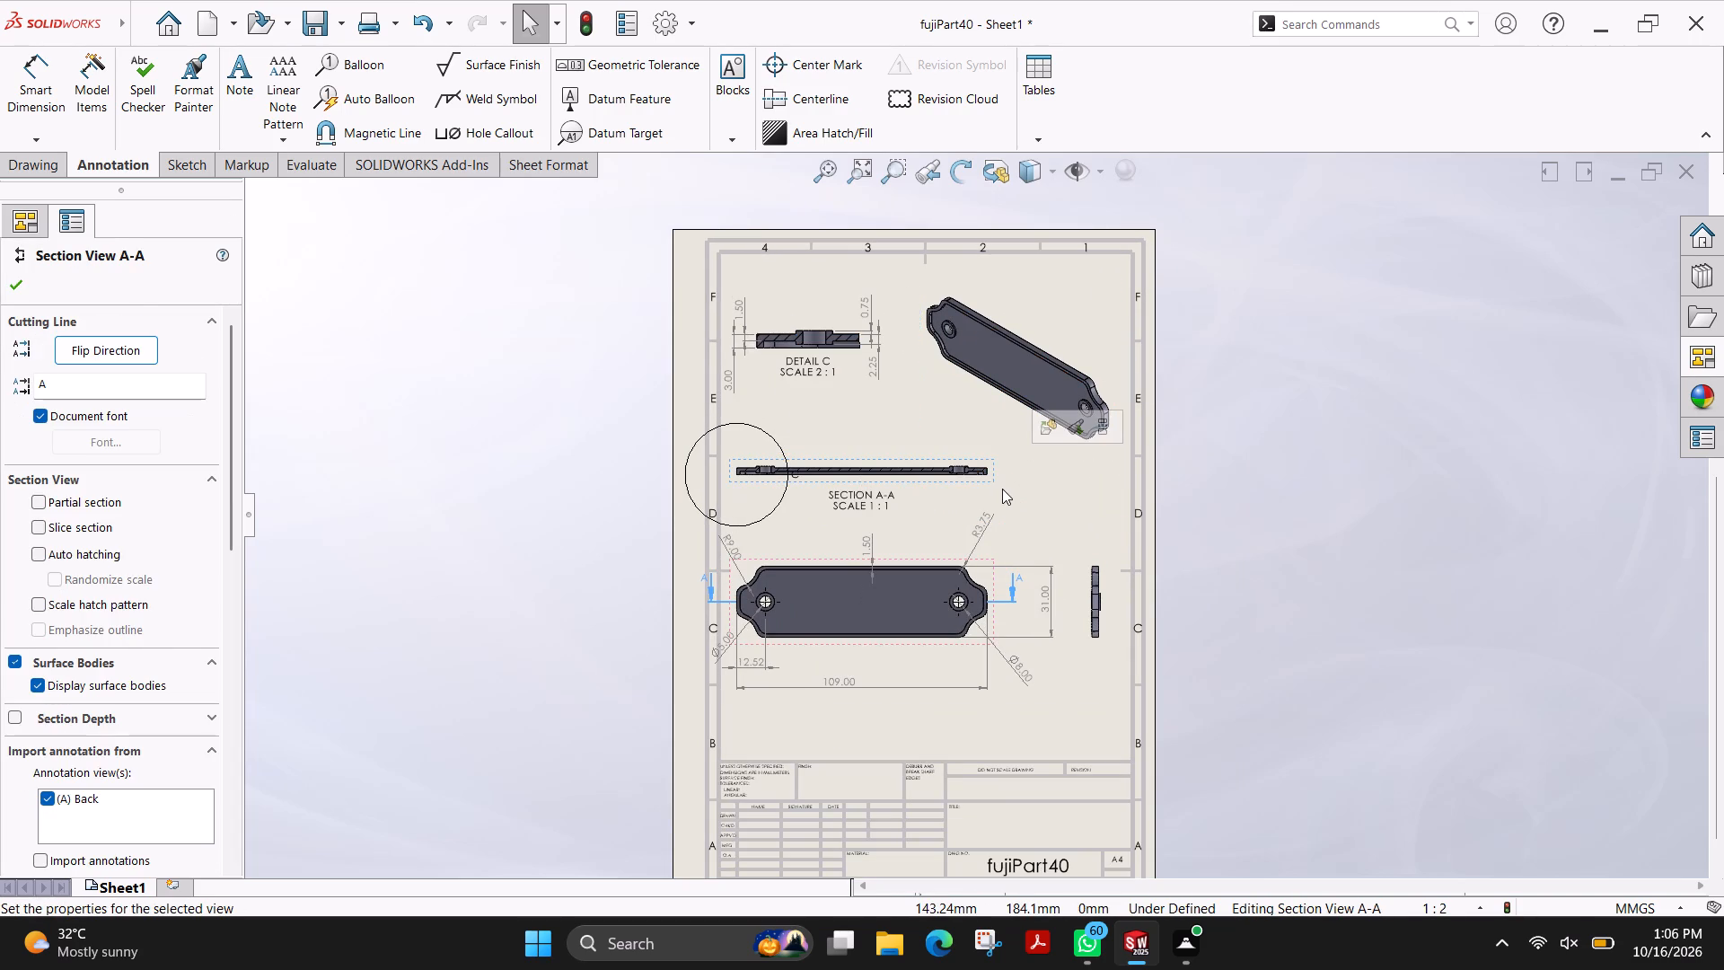
key(Escape)
key(Escape)
drag(990, 481, 1008, 479)
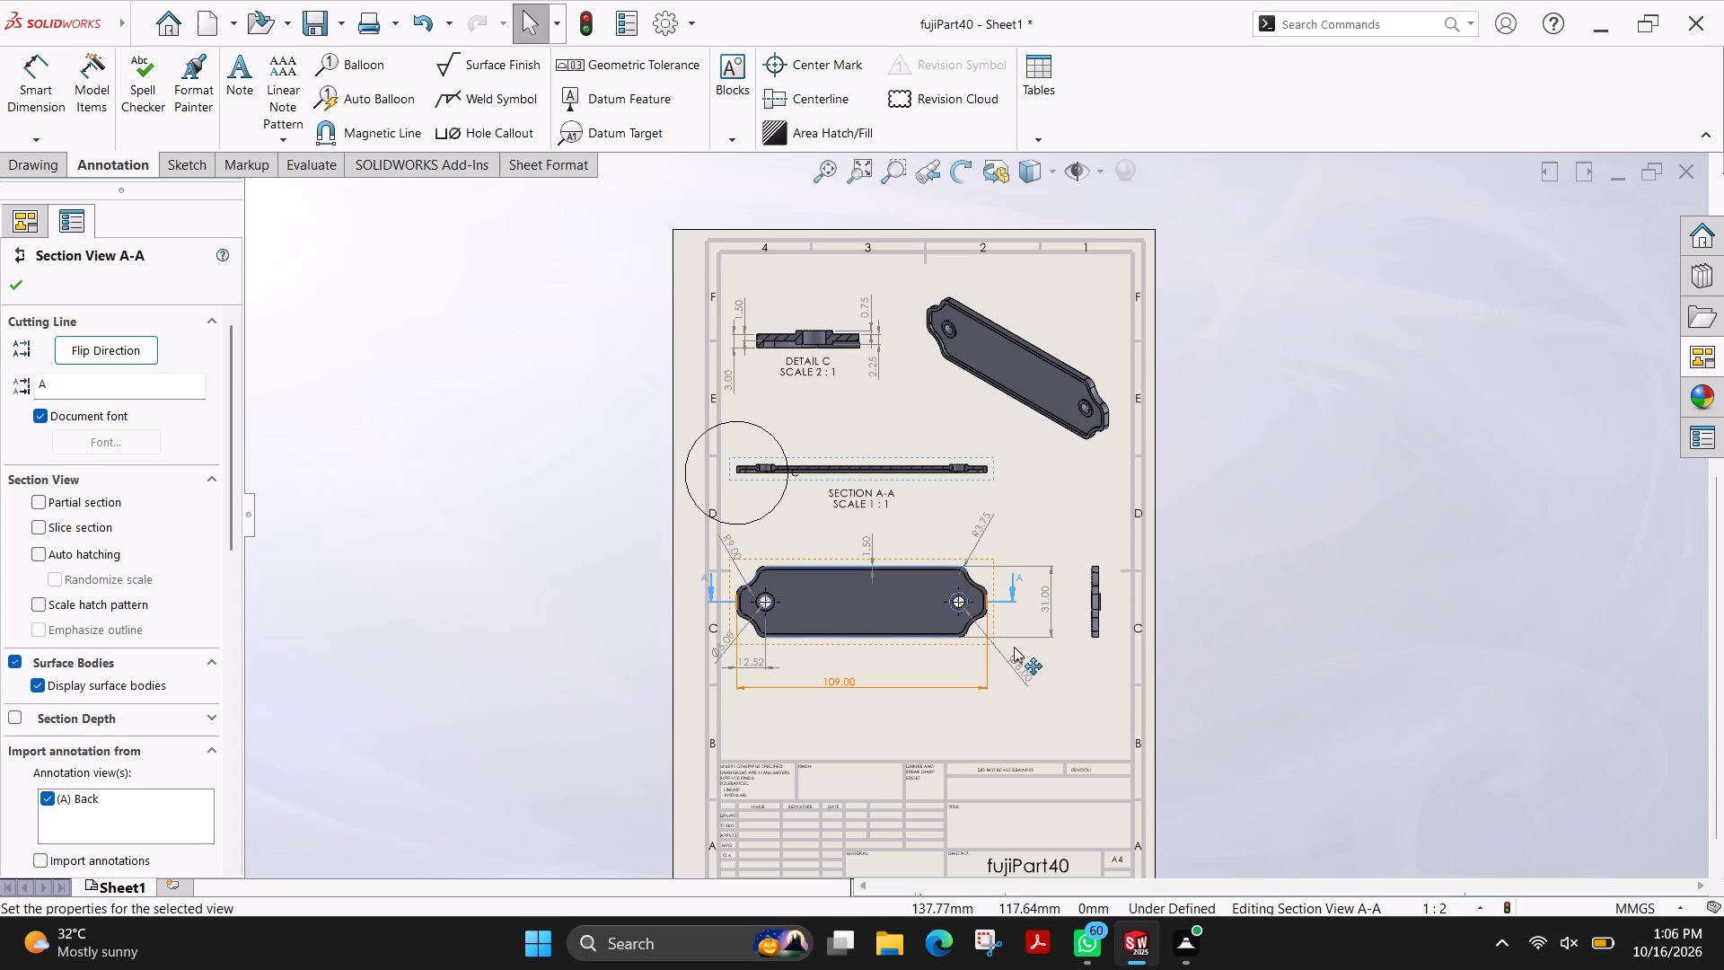
Nudge the end view slightly toward the sheet's right border, keeping it aligned with the main view.
drag(1111, 559, 1109, 531)
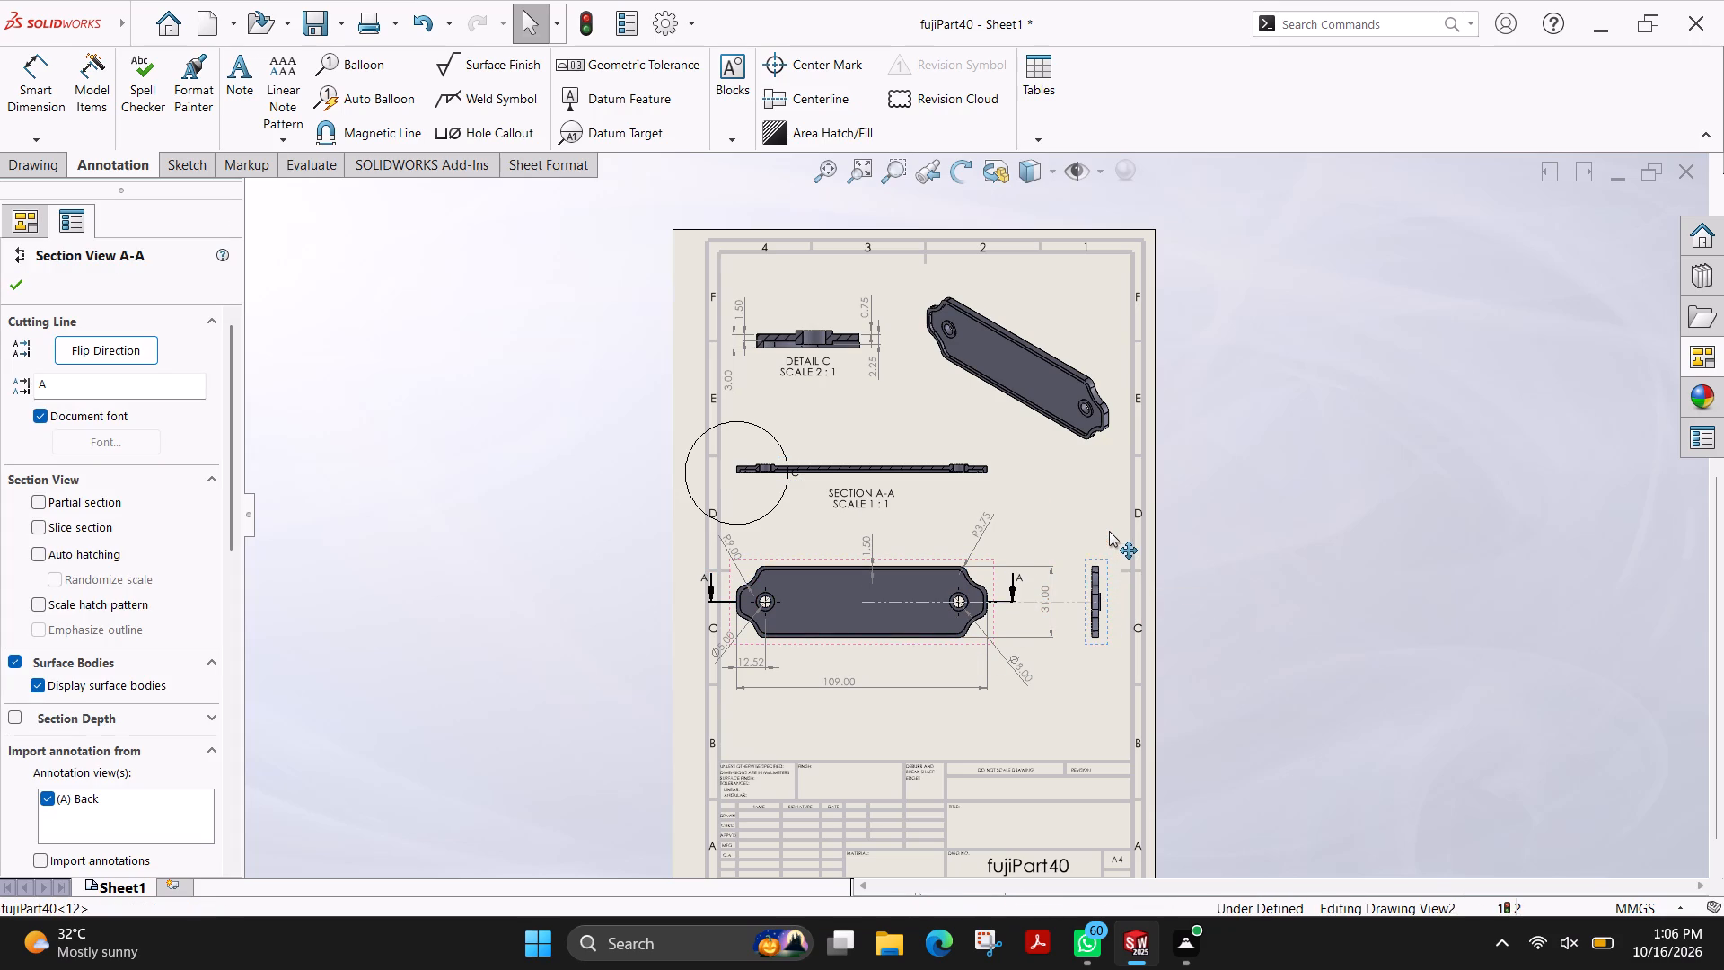
drag(1109, 531, 1112, 496)
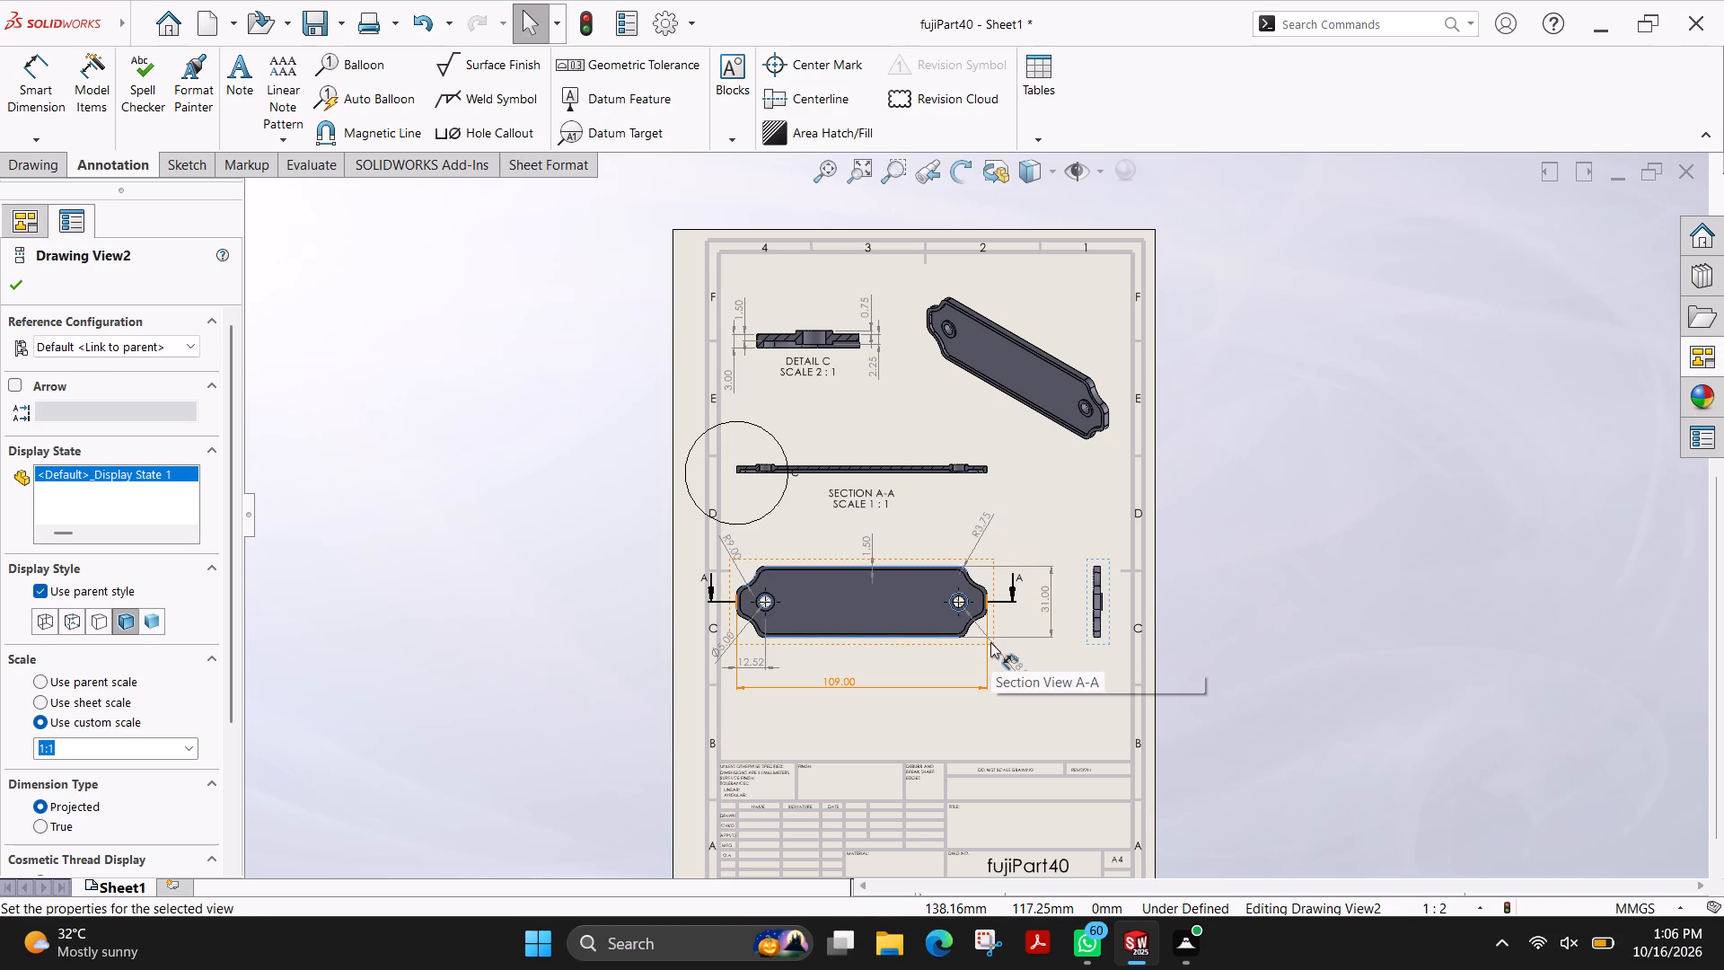
Shift the main view right on the sheet, with its aligned section view, to center them between the borders.
drag(974, 646, 1004, 649)
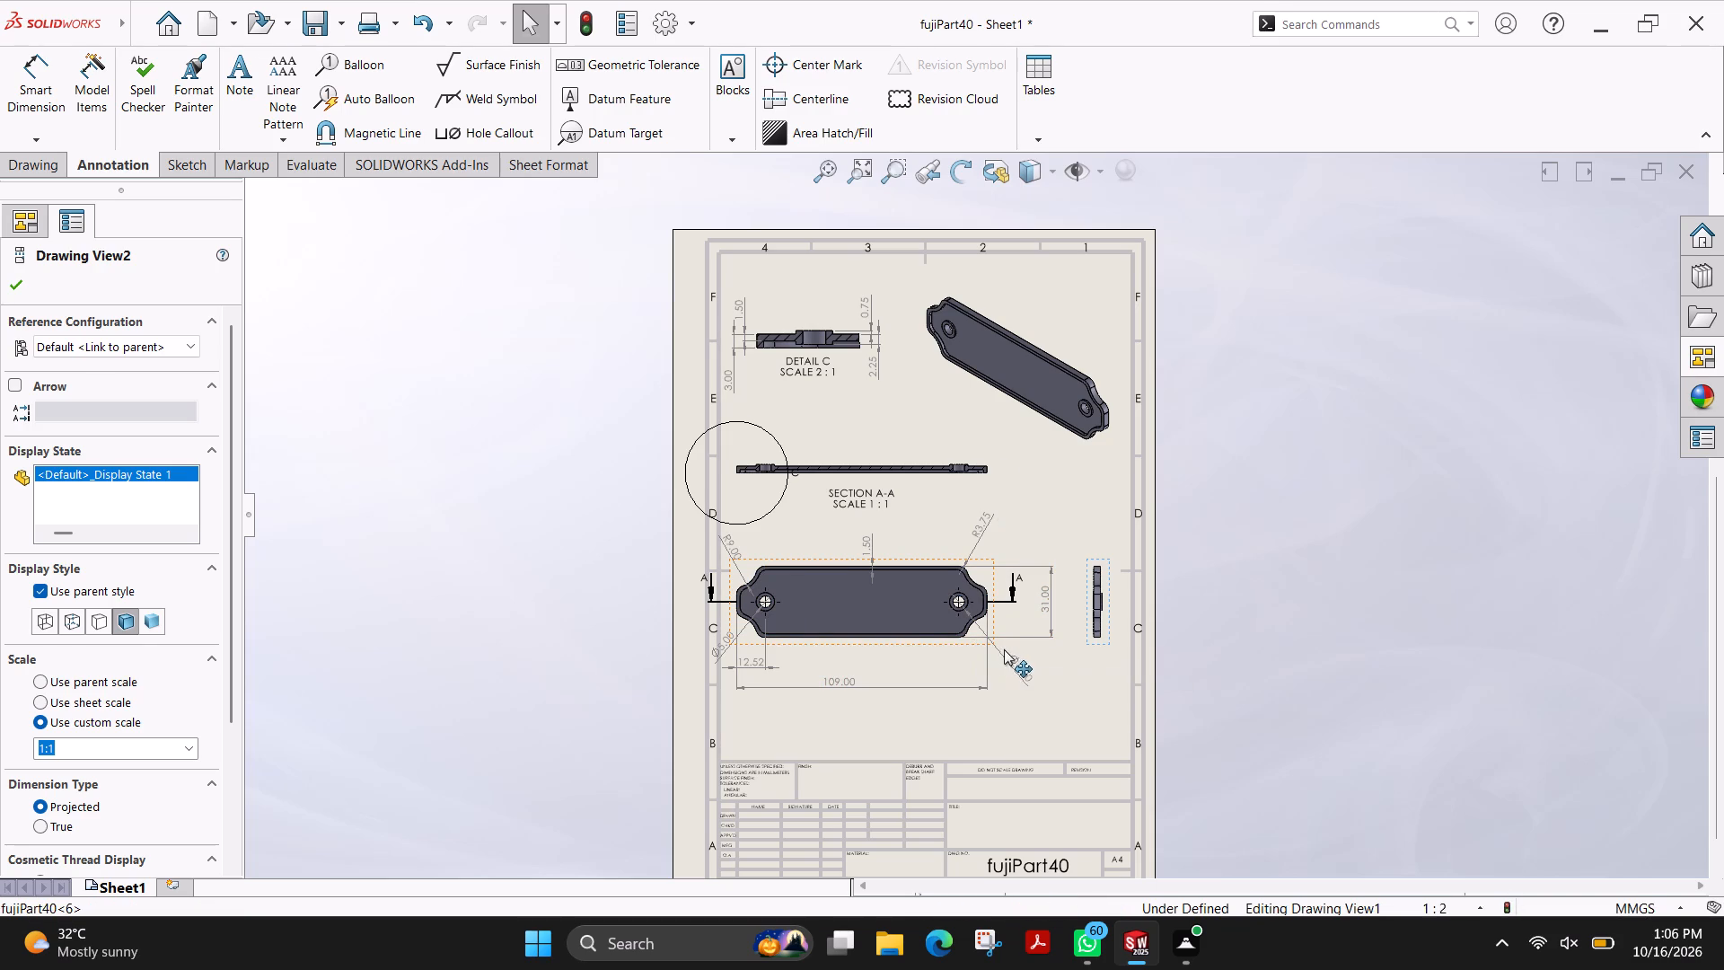
drag(1004, 649, 1002, 649)
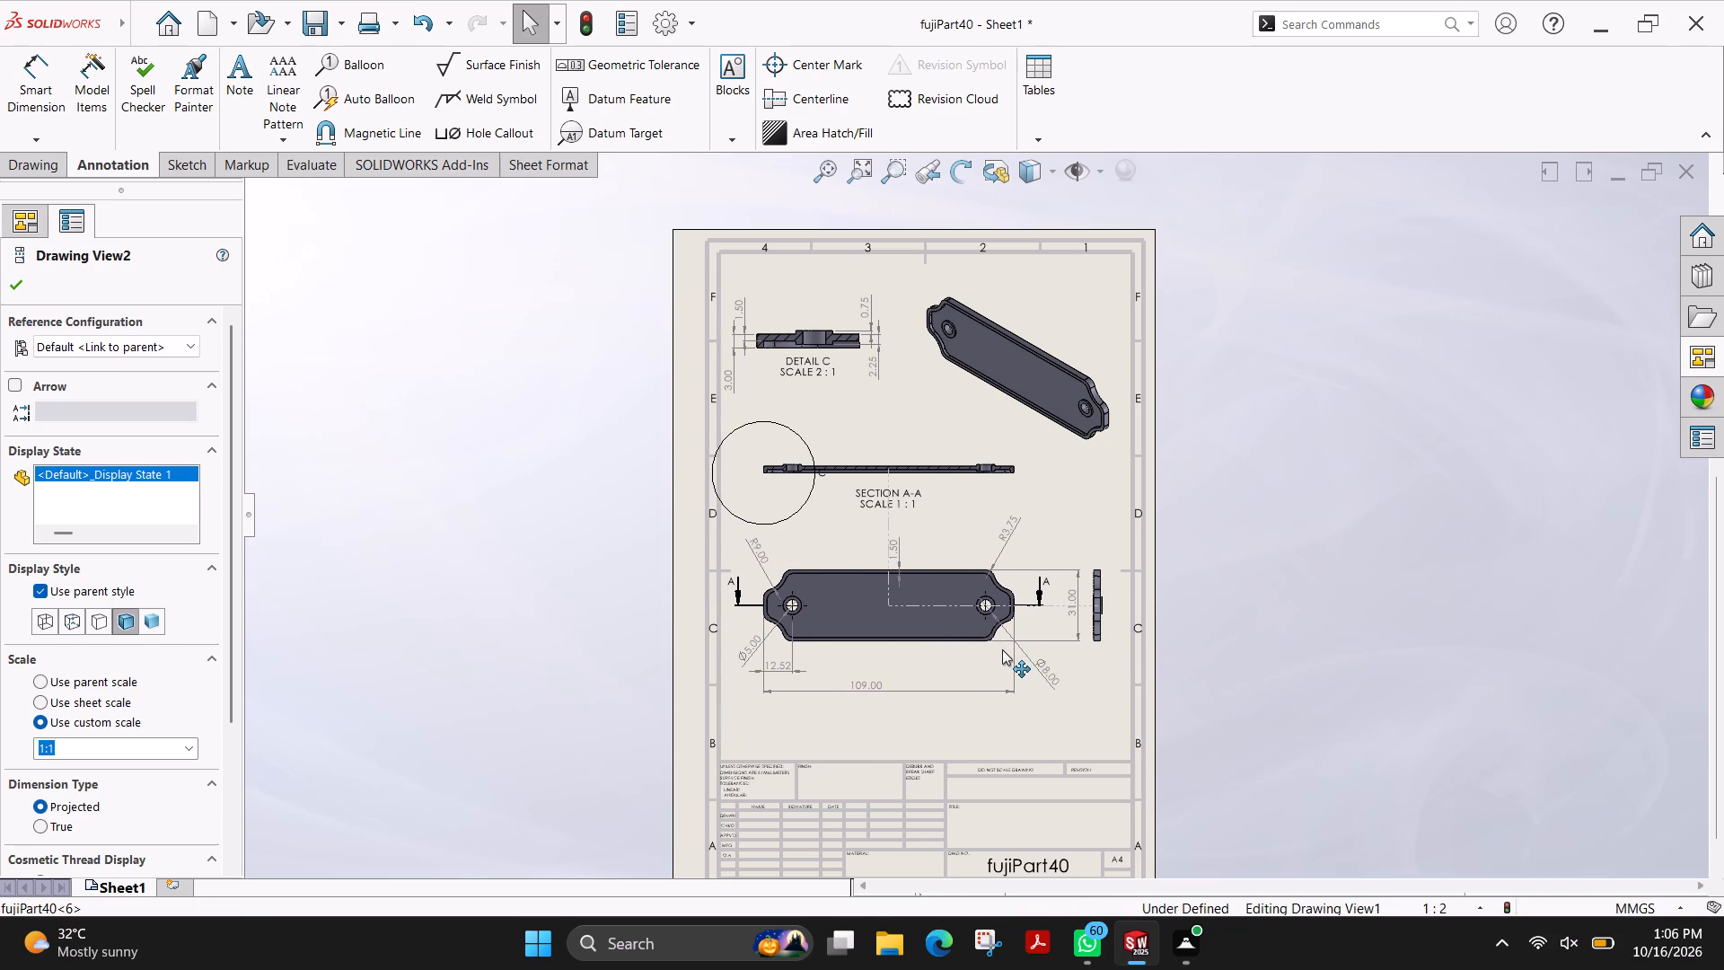
drag(1002, 649, 1012, 648)
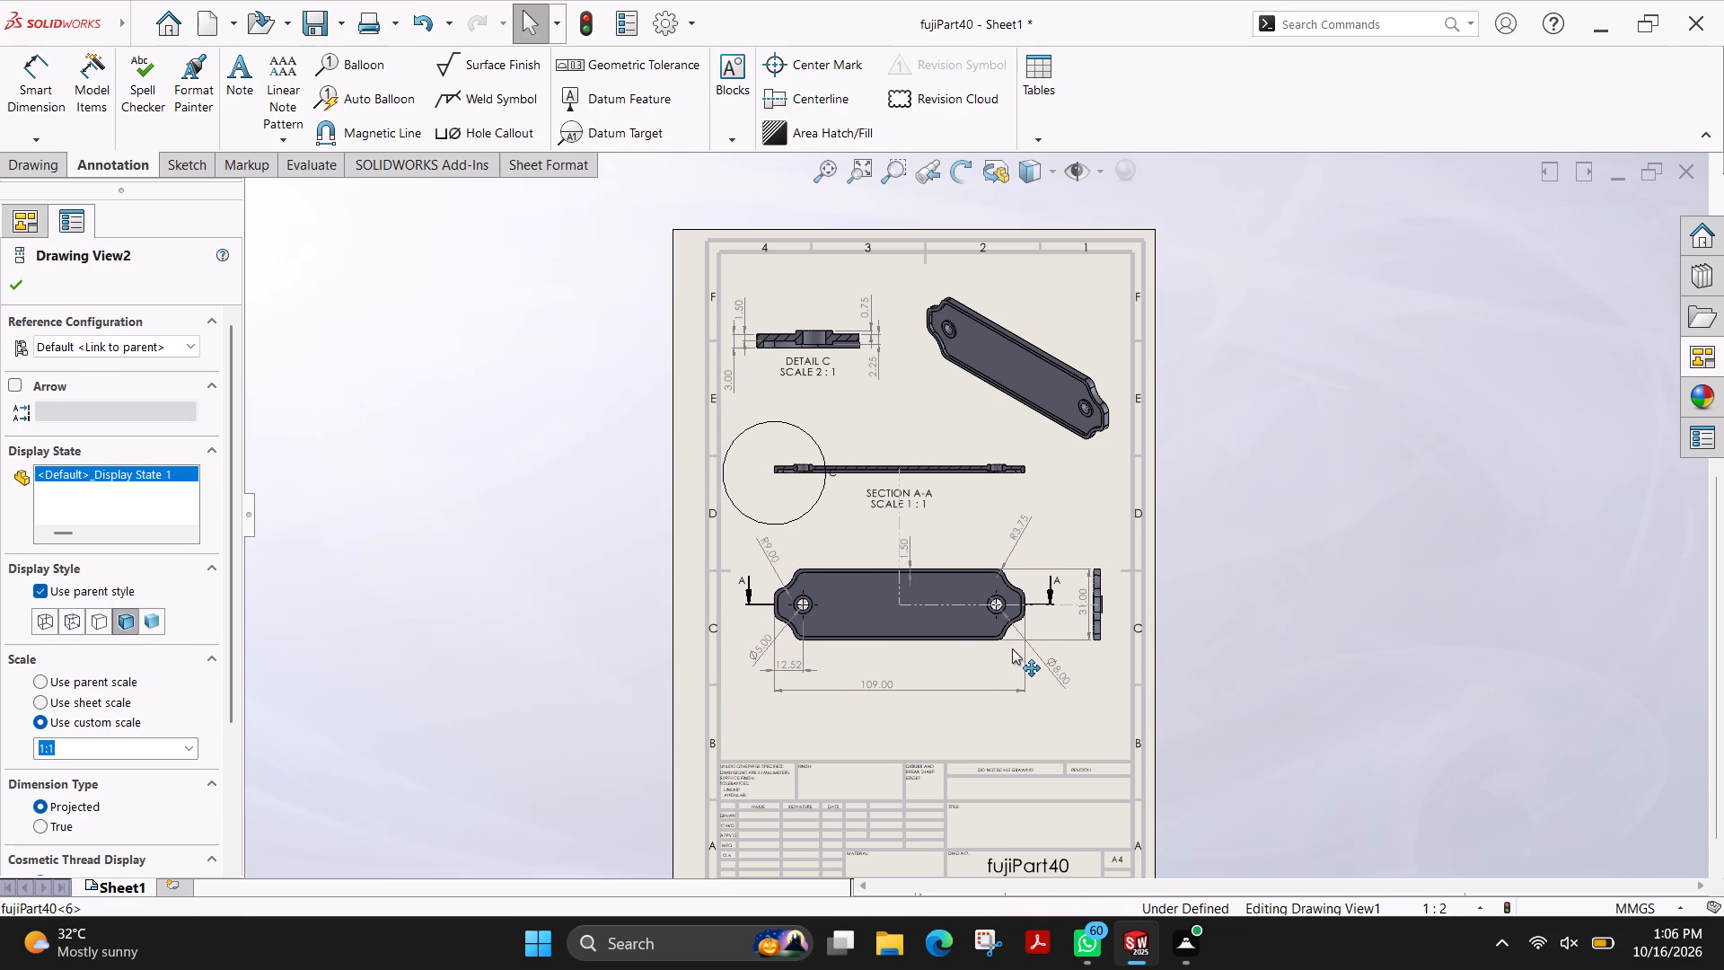
drag(1012, 648, 1019, 648)
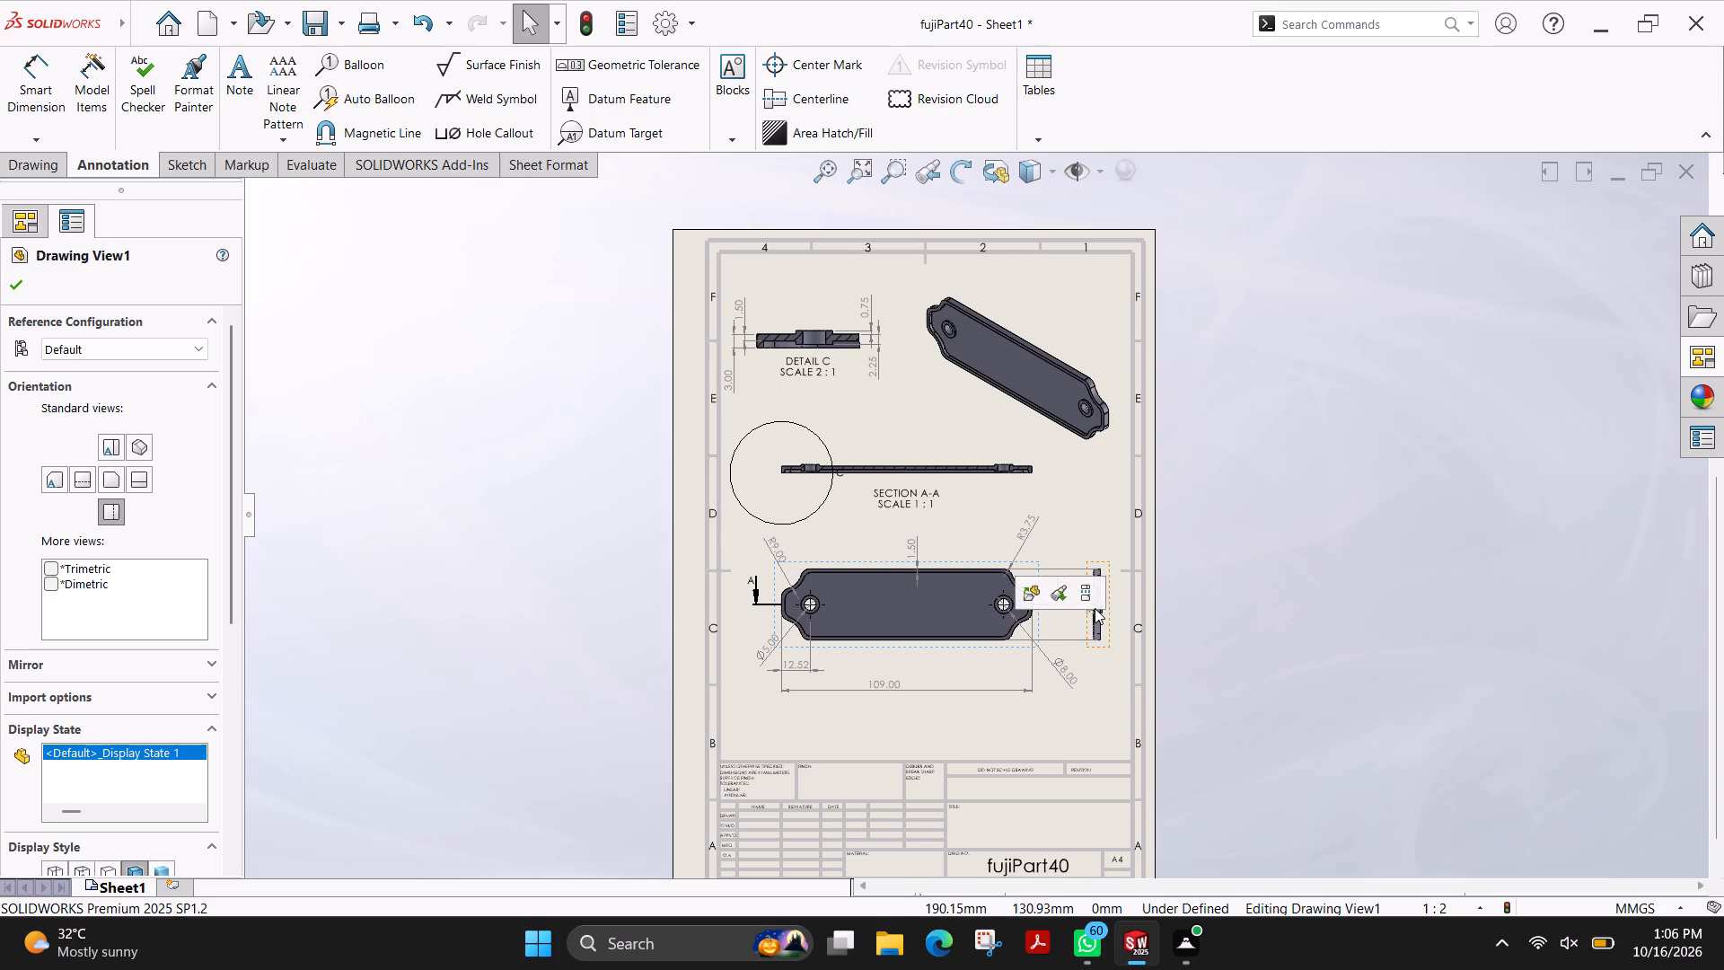
Move the plate's overall height dimension closer to the main view, clear of the end view.
scroll(1119, 600, down, 9)
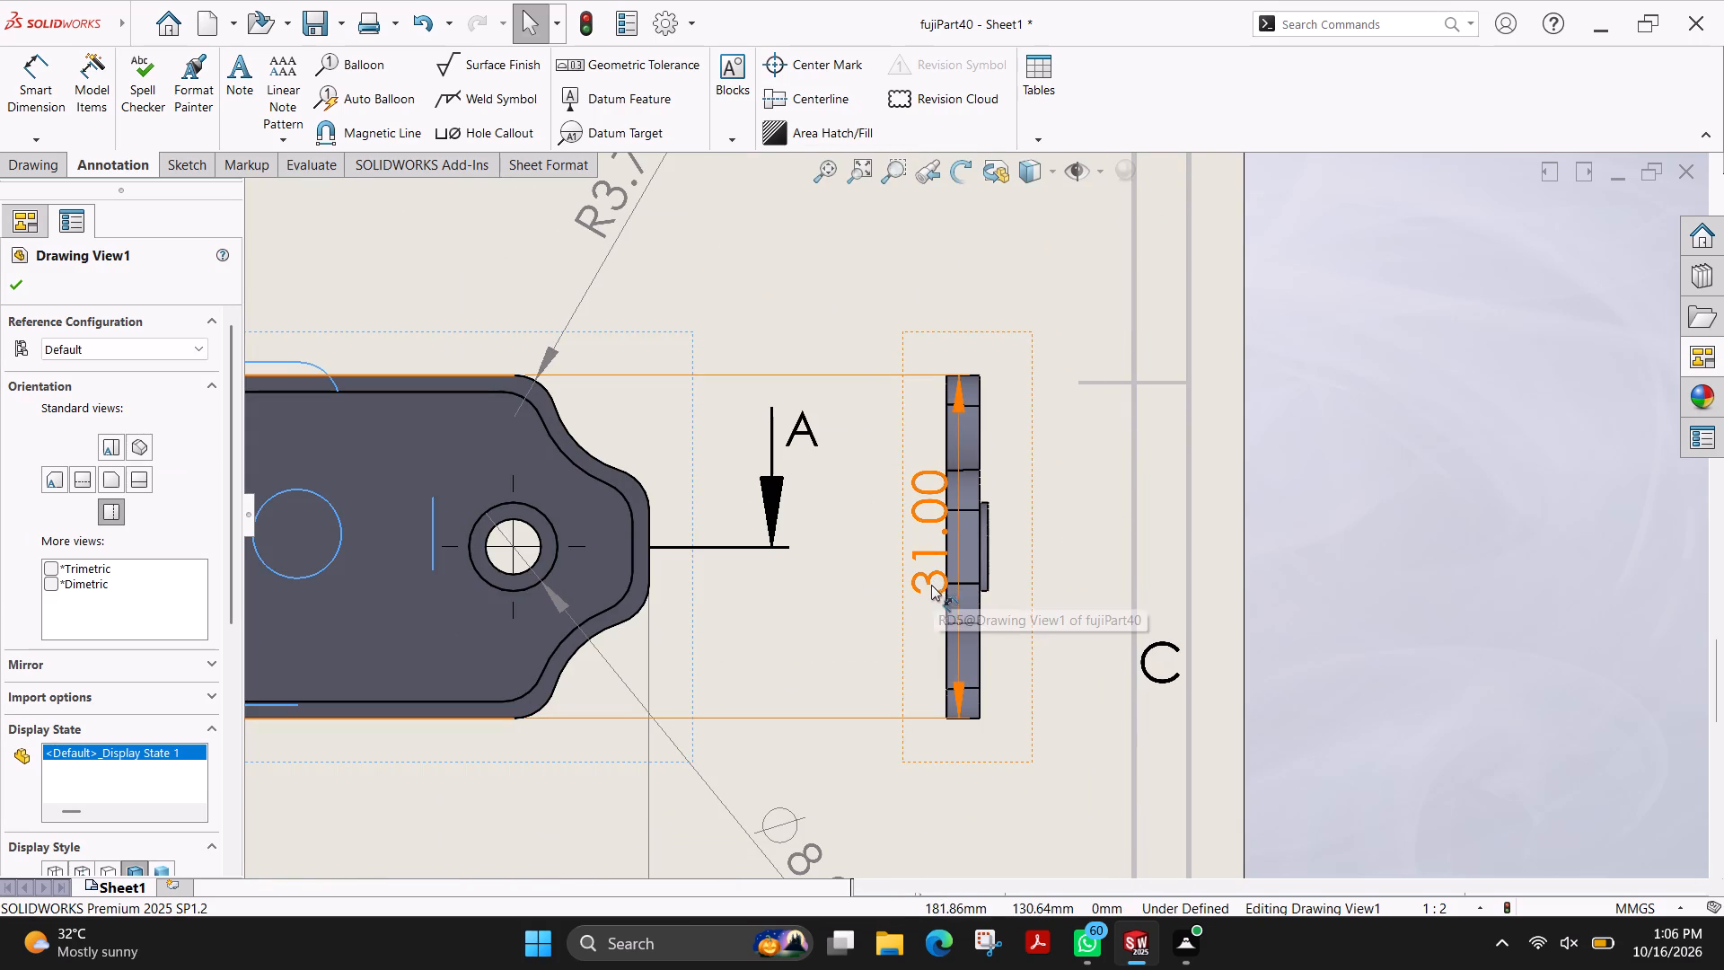
drag(814, 715, 713, 711)
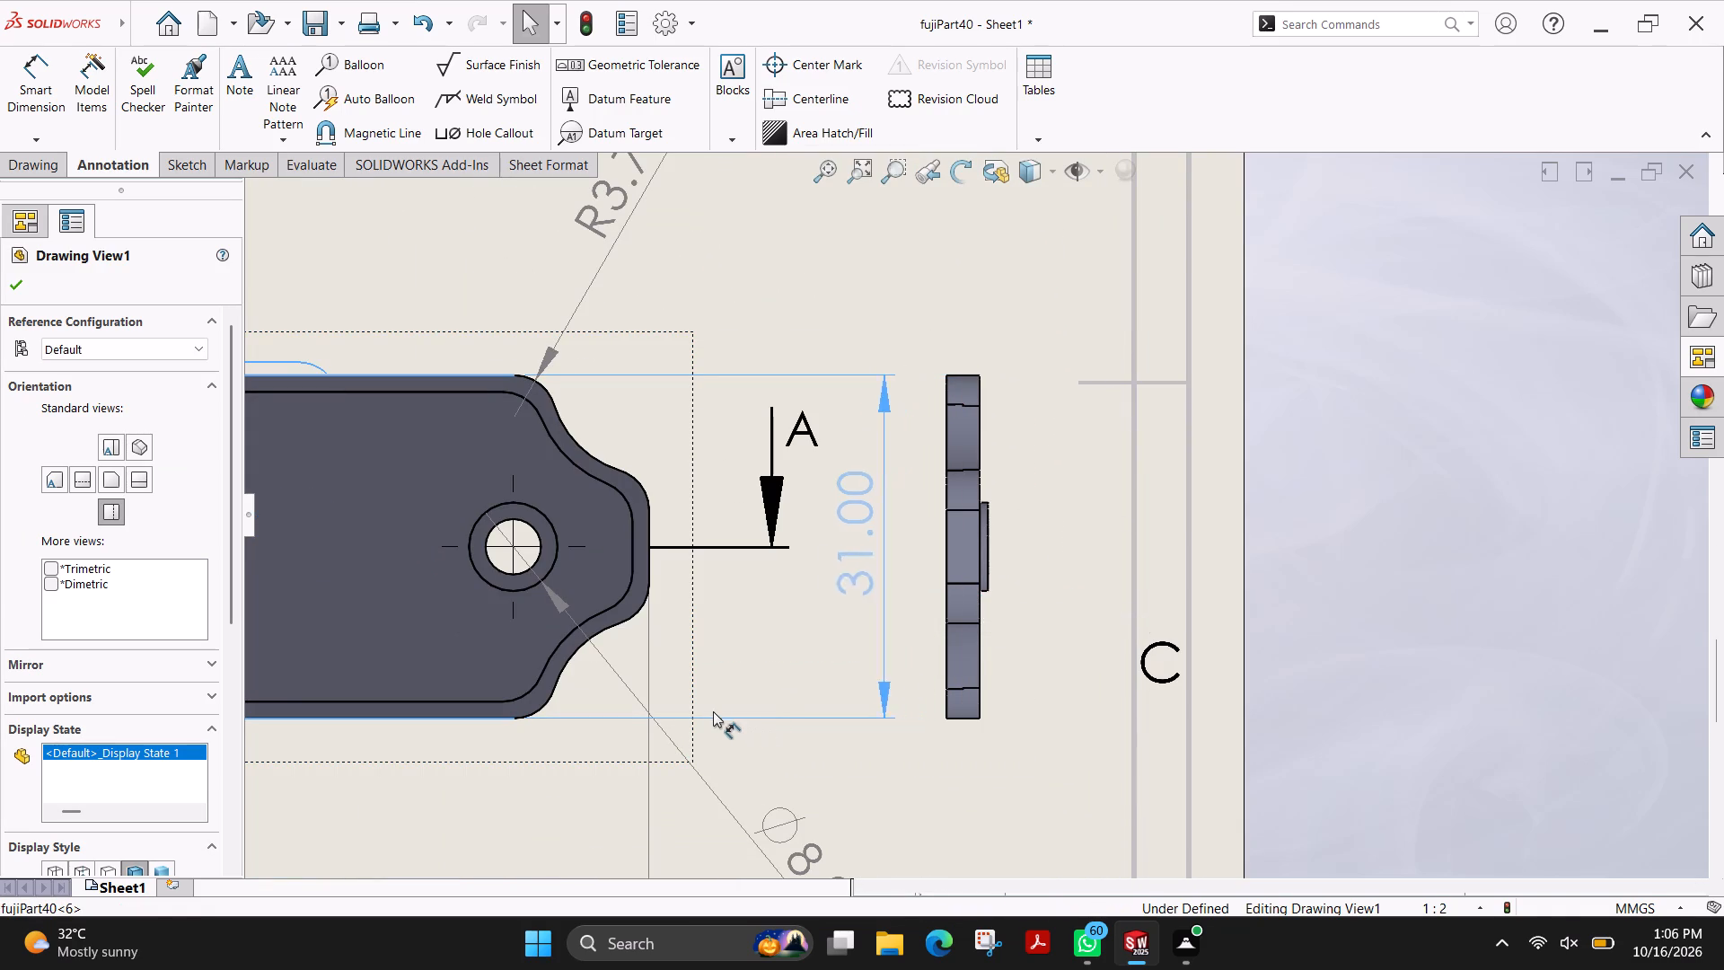
drag(713, 711, 706, 710)
Move the end view slightly right to widen its gap from the plate's overall height dimension.
scroll(1182, 486, up, 2)
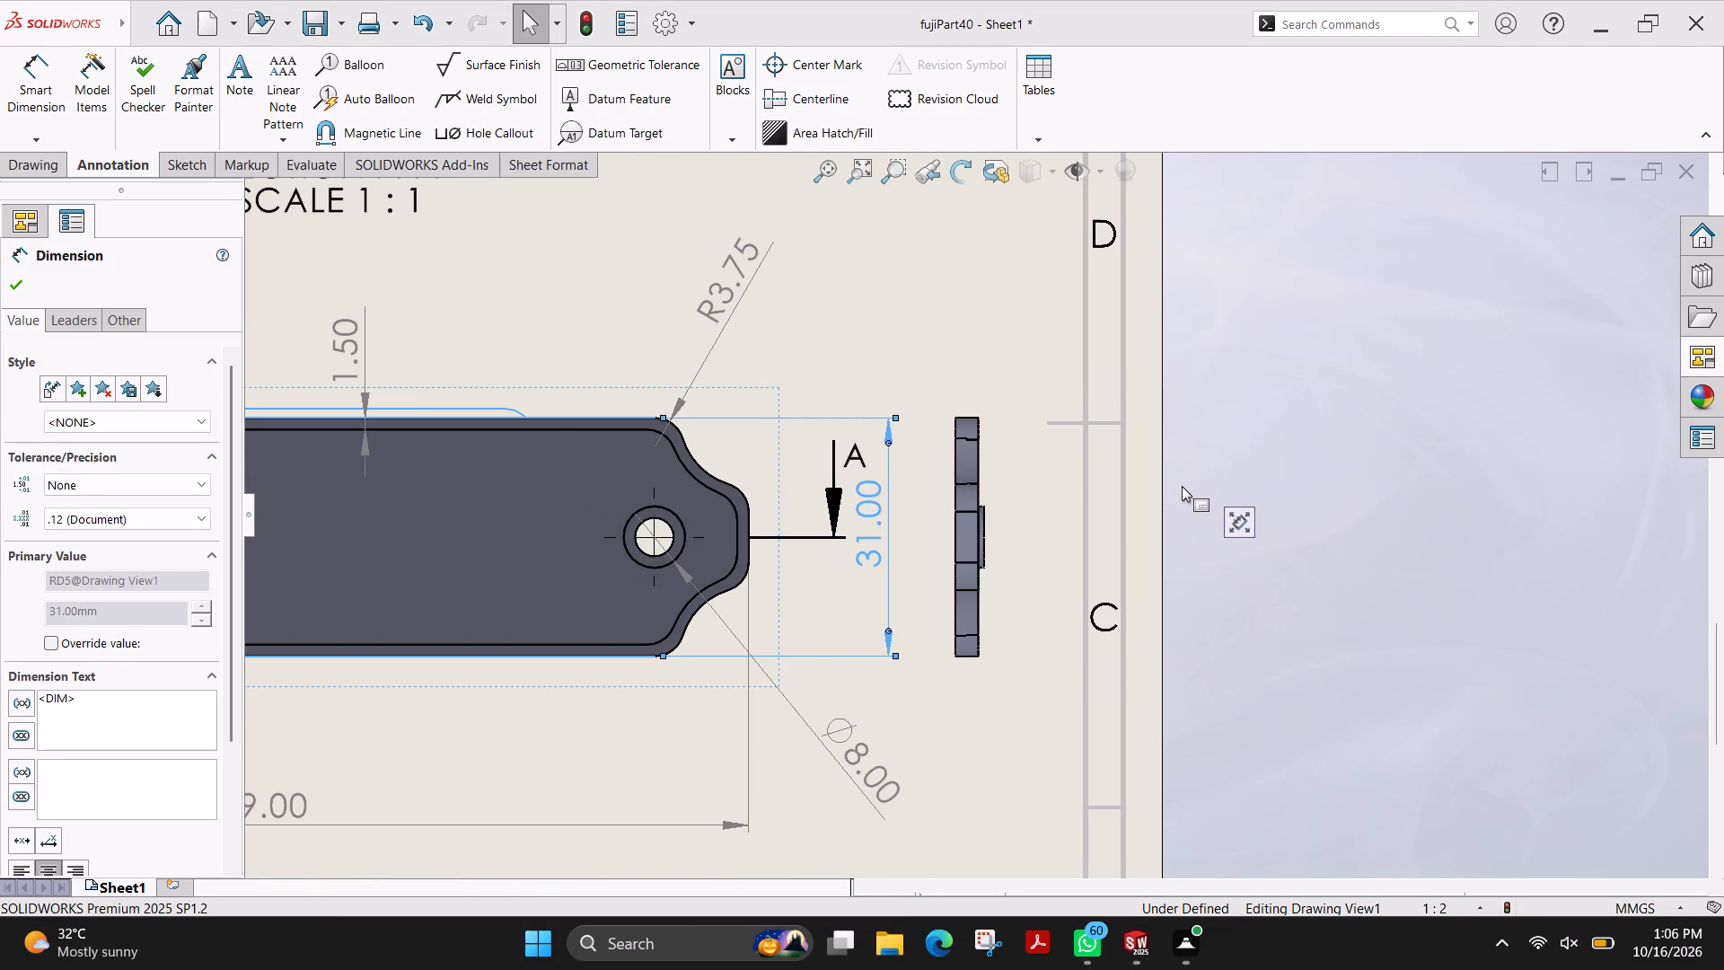
scroll(1073, 477, up, 2)
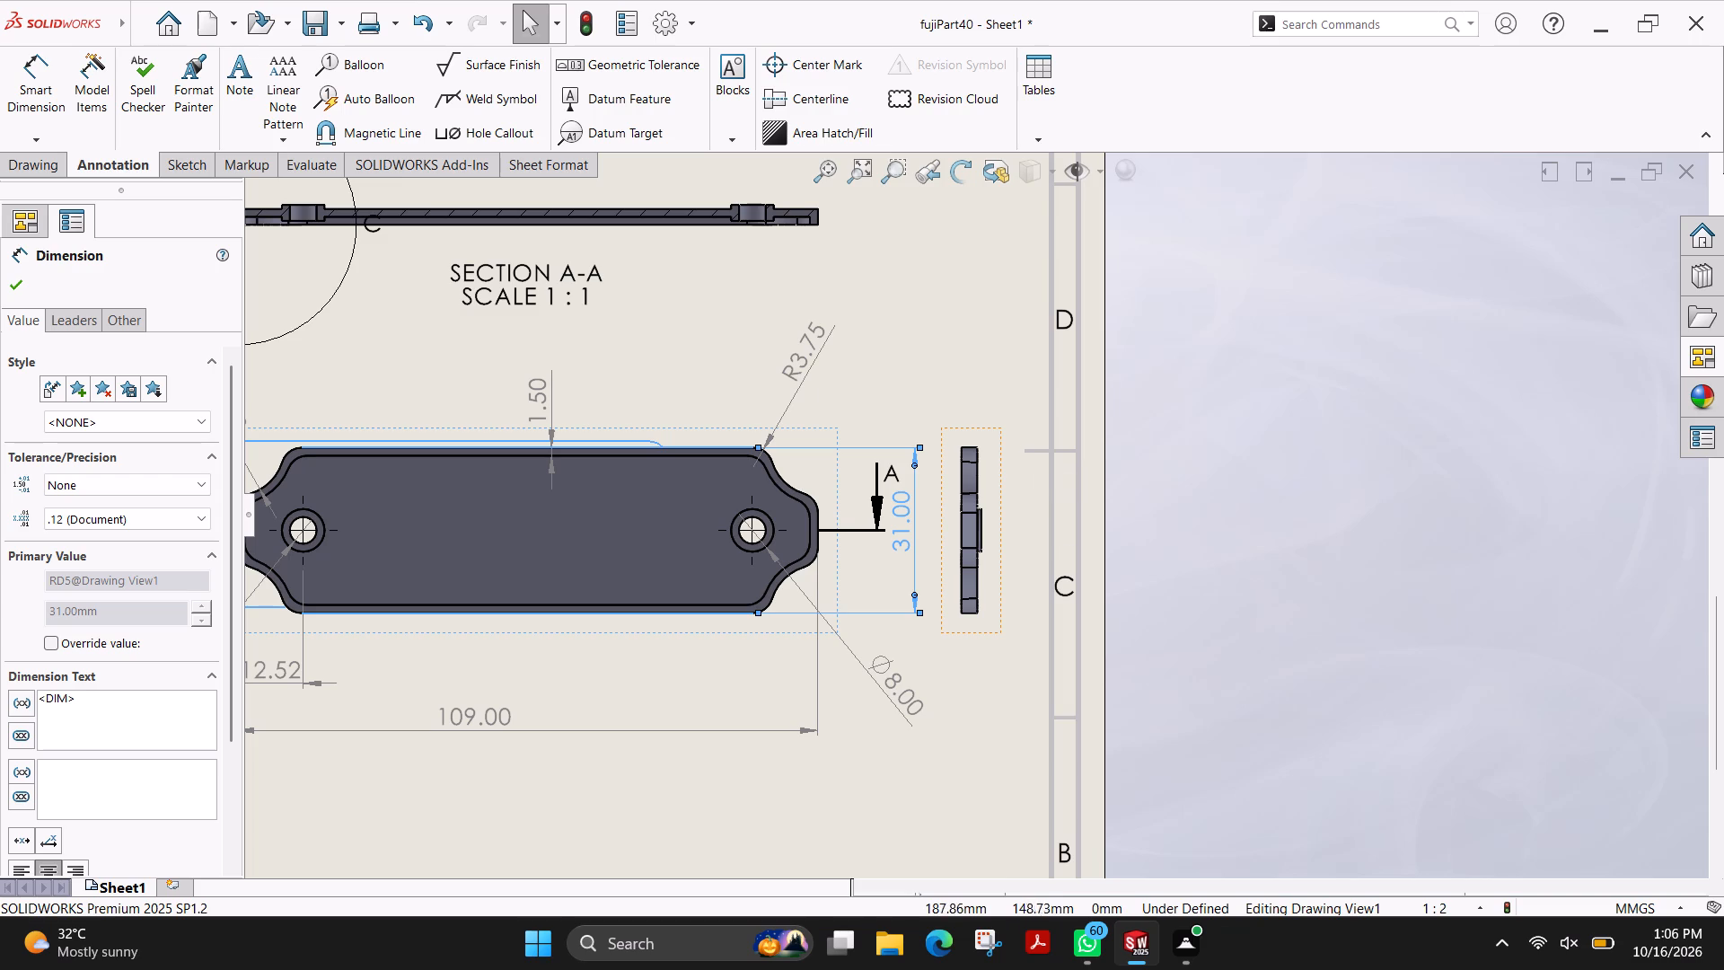
drag(998, 431, 1023, 429)
Save the drawing as fujiPart40 in SOLIDWORKS Drawing format in Desktop > fuji plot file > solid works.
scroll(955, 674, up, 2)
scroll(803, 511, up, 4)
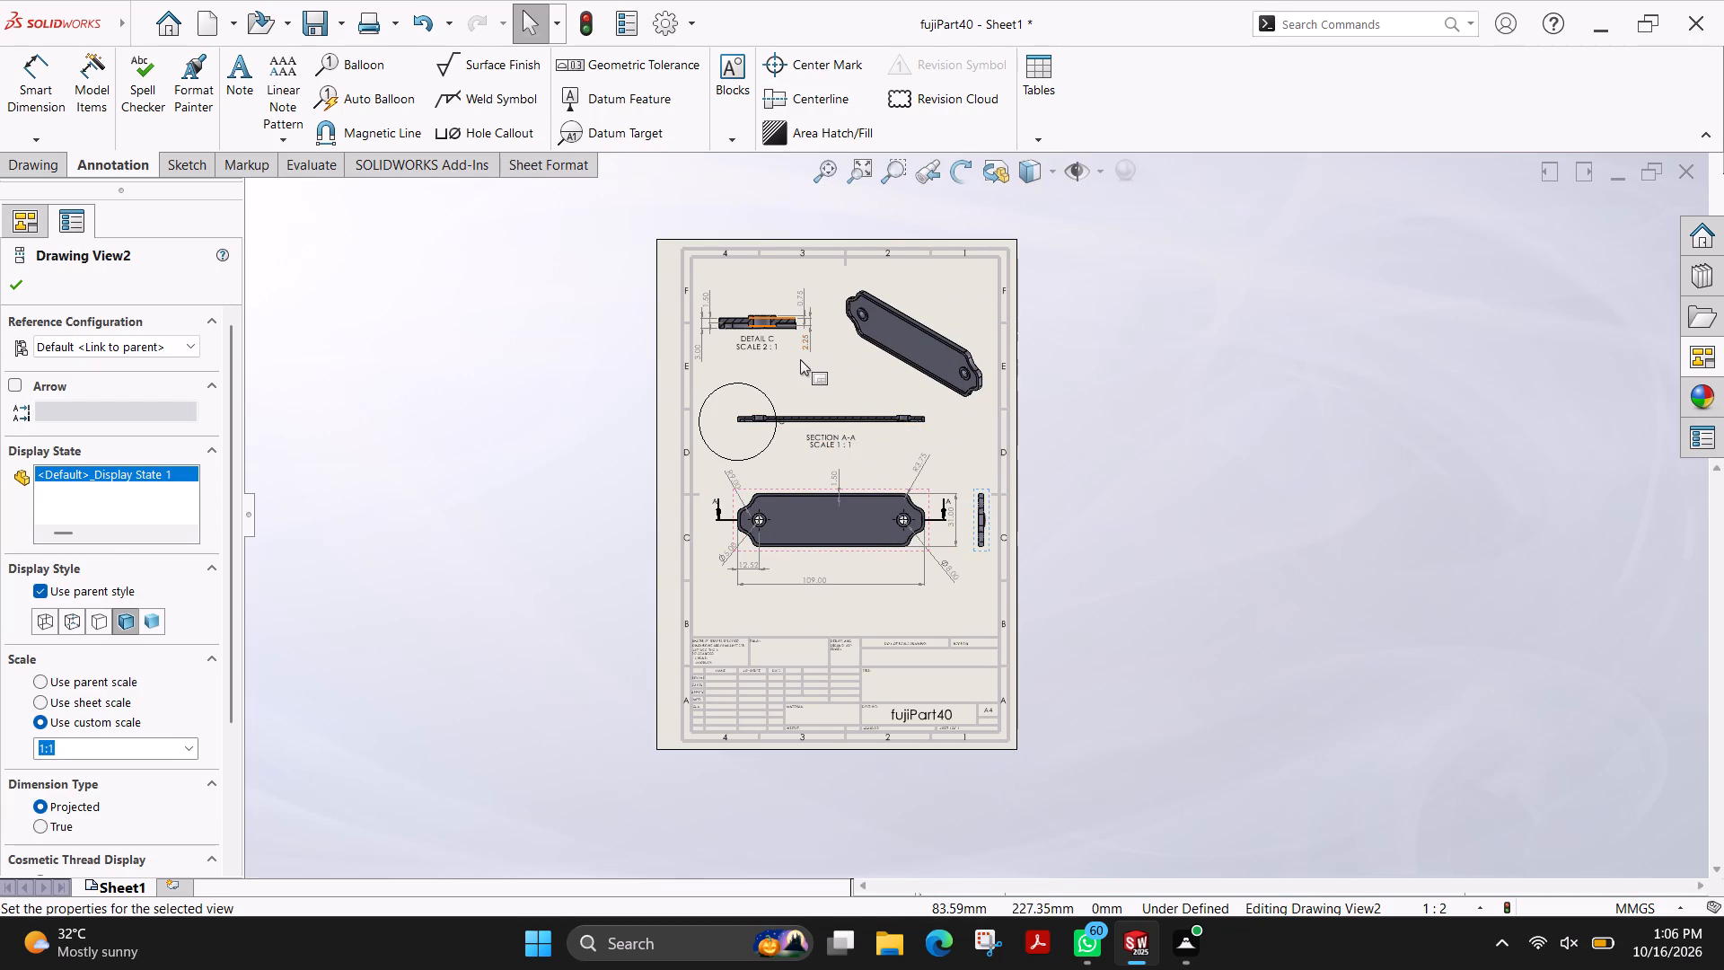
scroll(830, 424, down, 7)
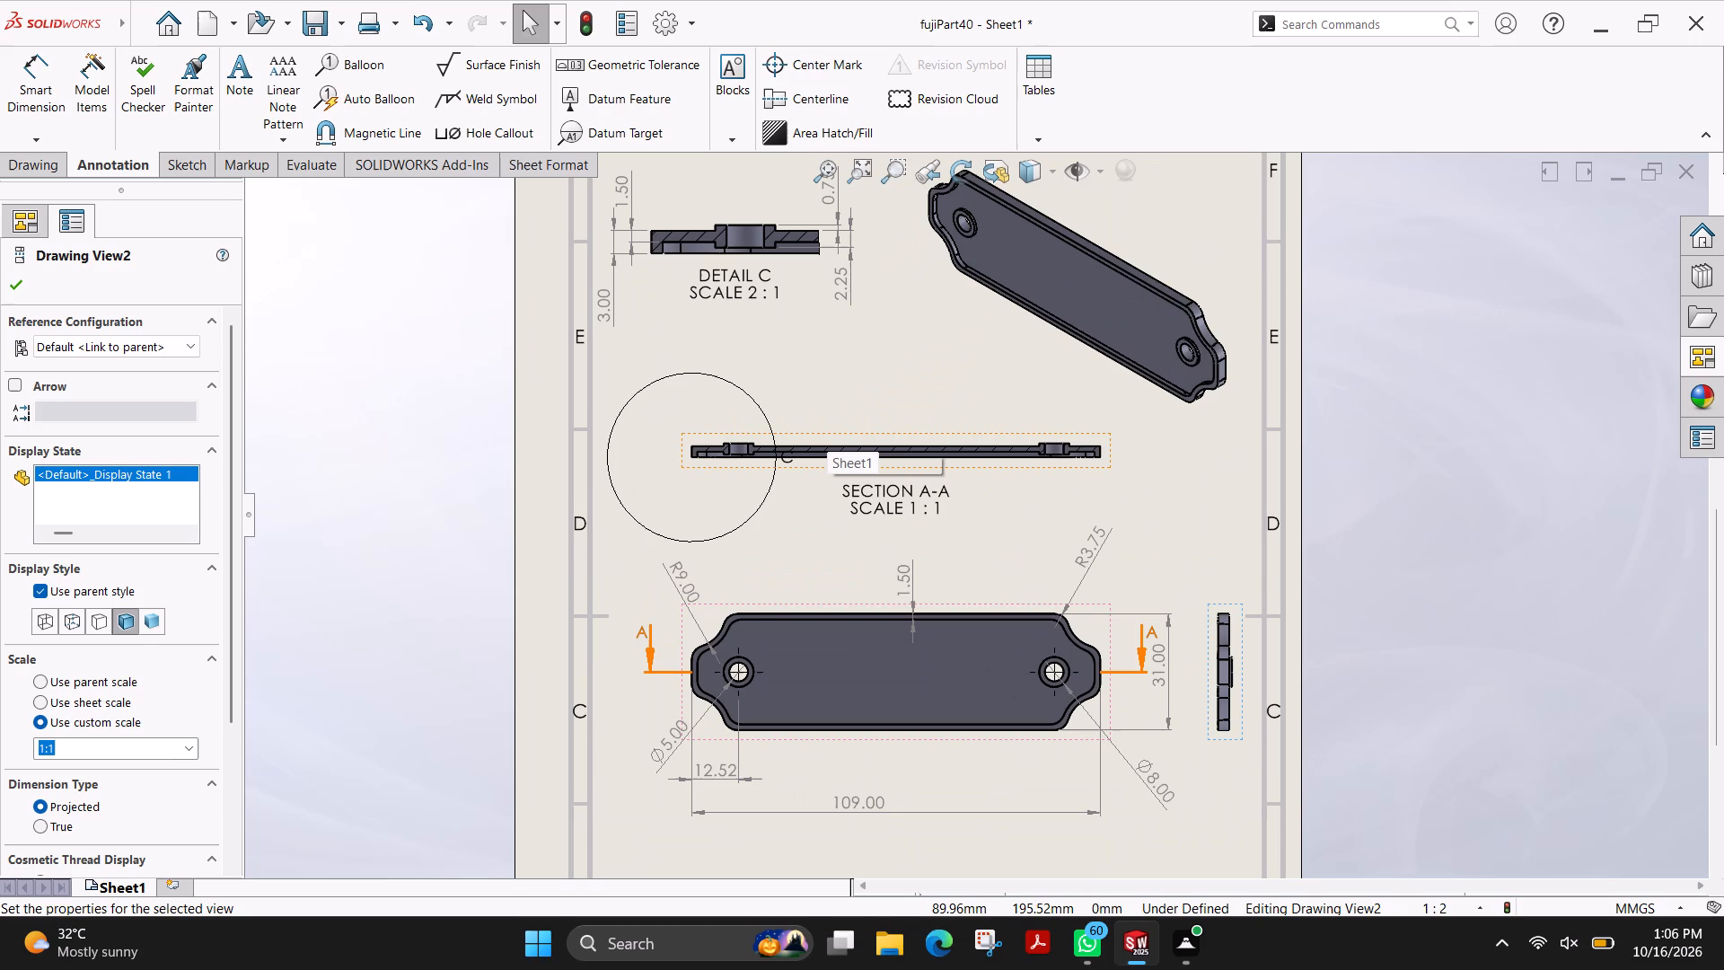
scroll(993, 551, up, 2)
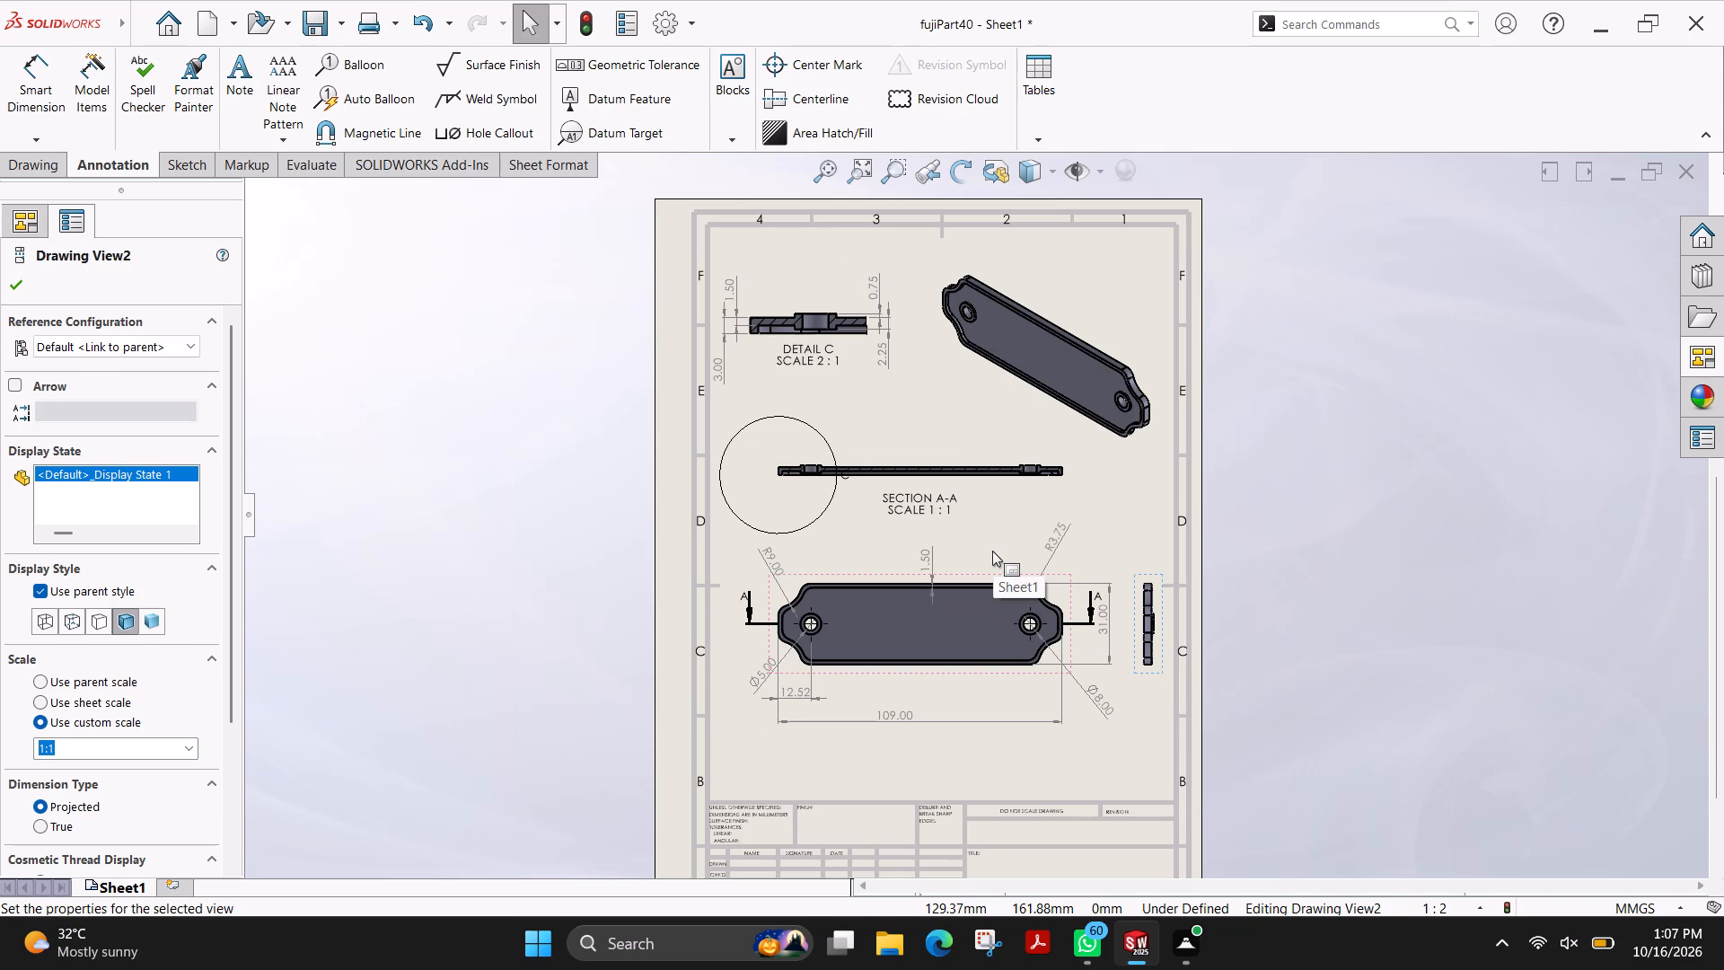
ctrl+click(1196, 503)
key(ctrl+s)
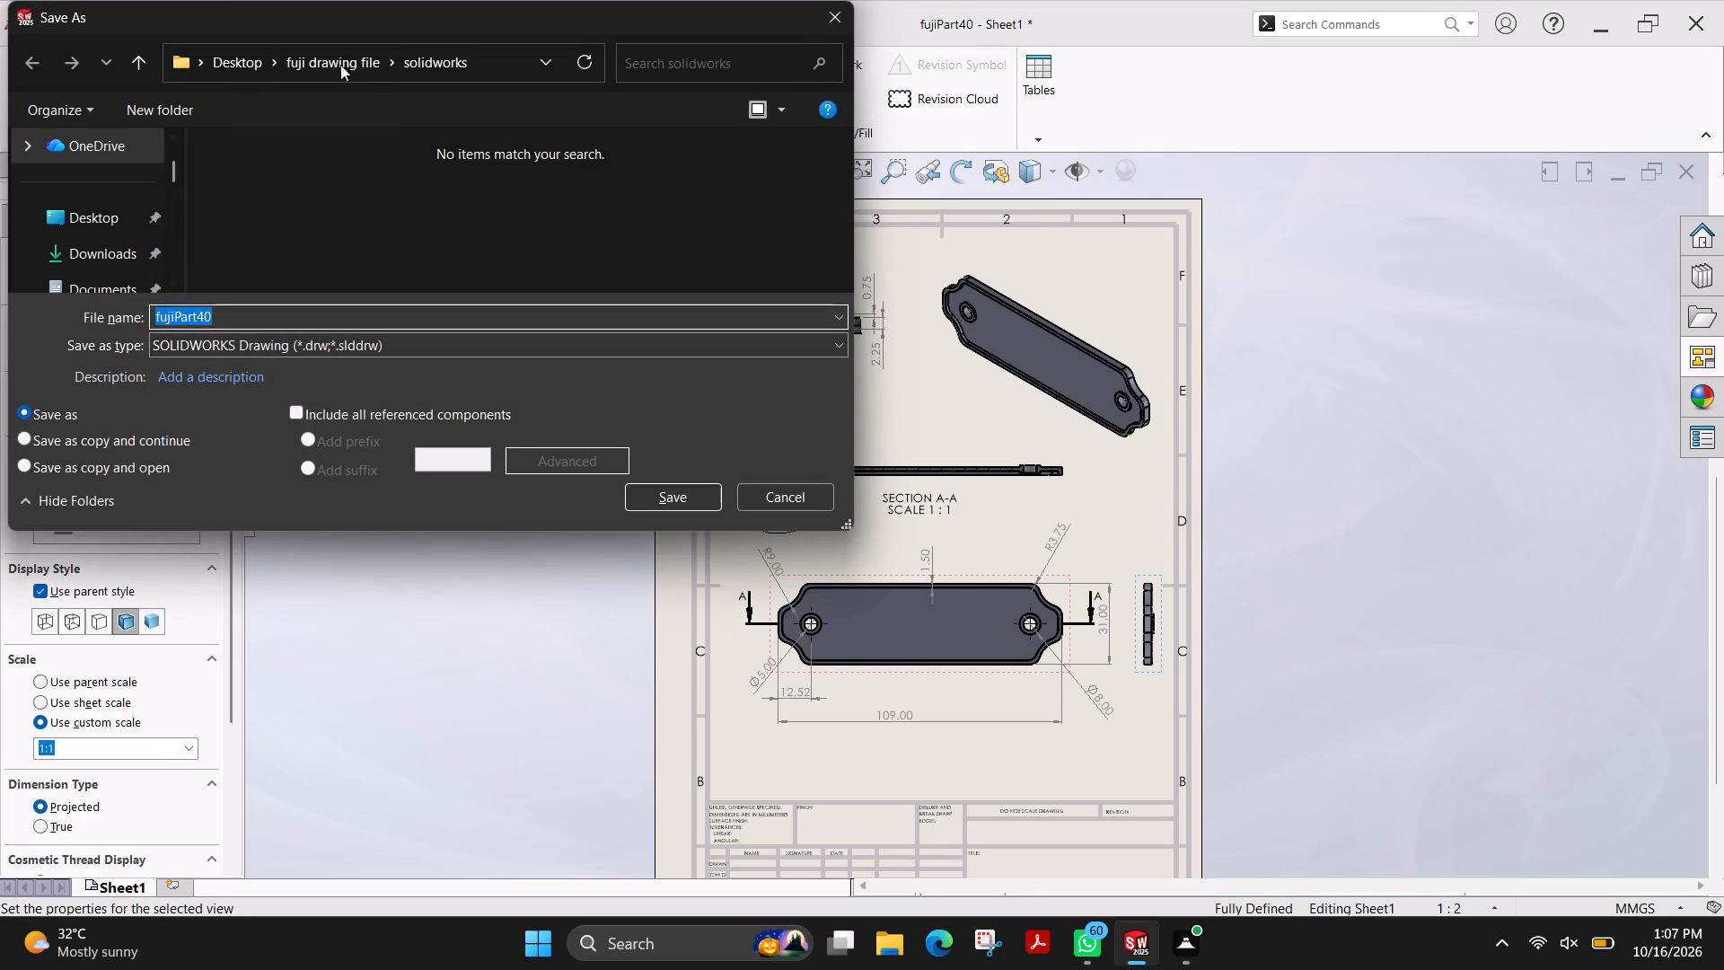
double_click(236, 55)
double_click(324, 202)
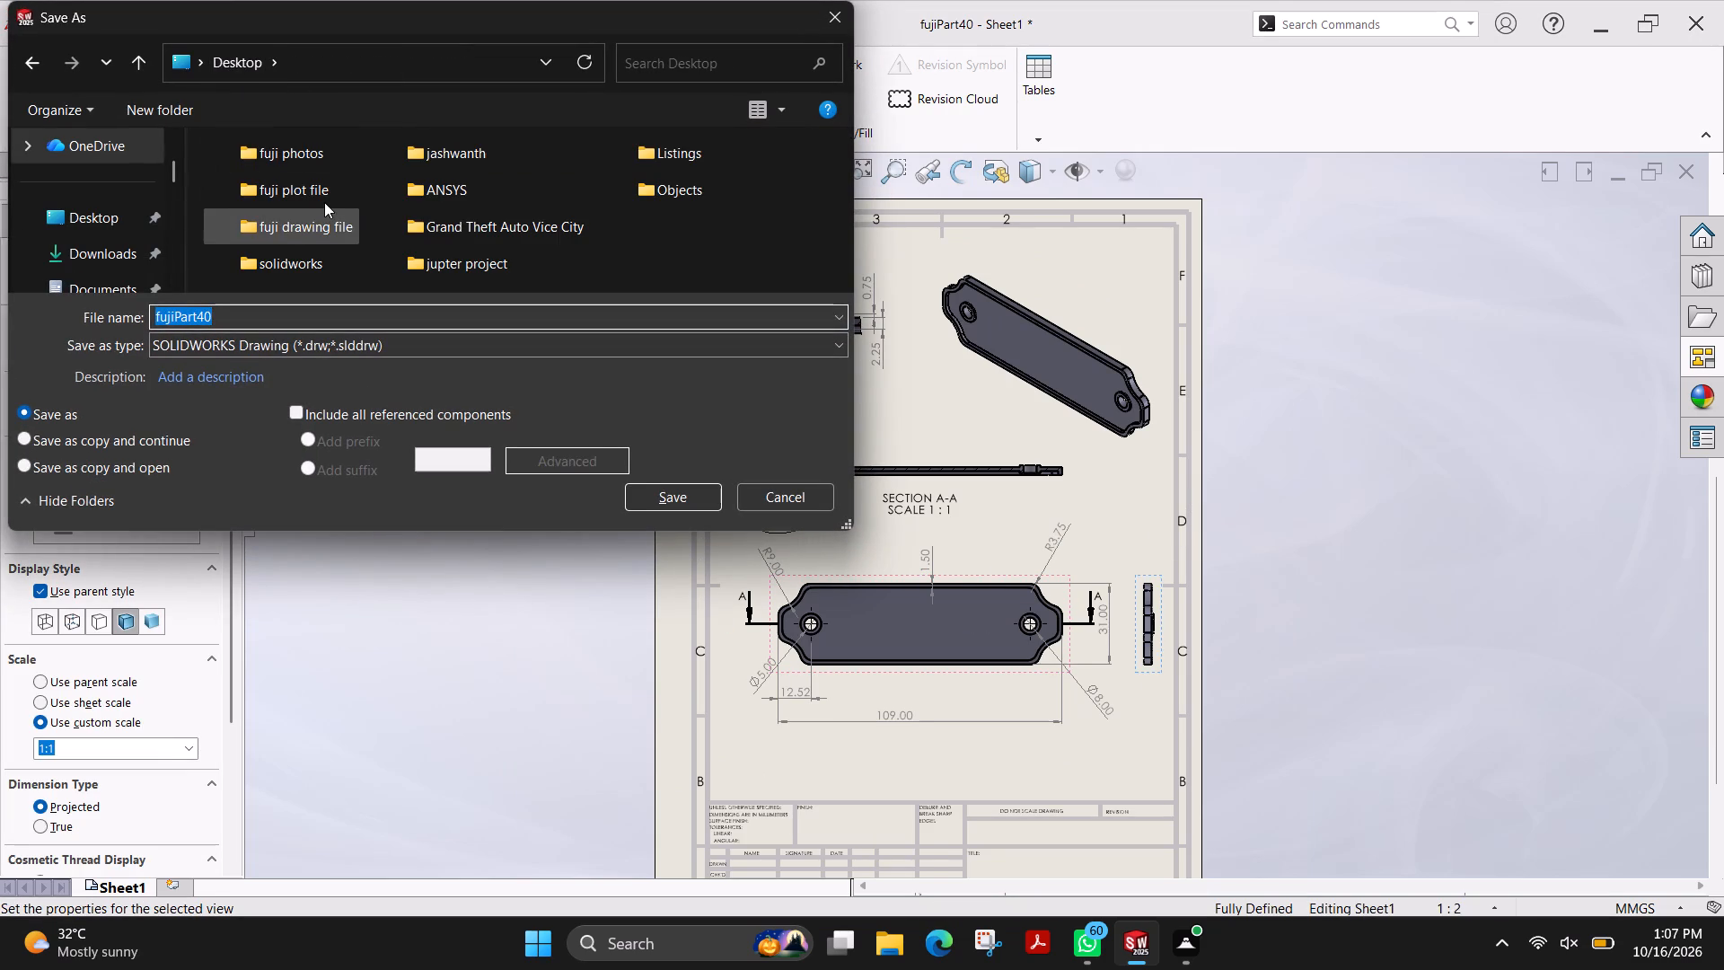
double_click(282, 183)
scroll(420, 242, down, 2)
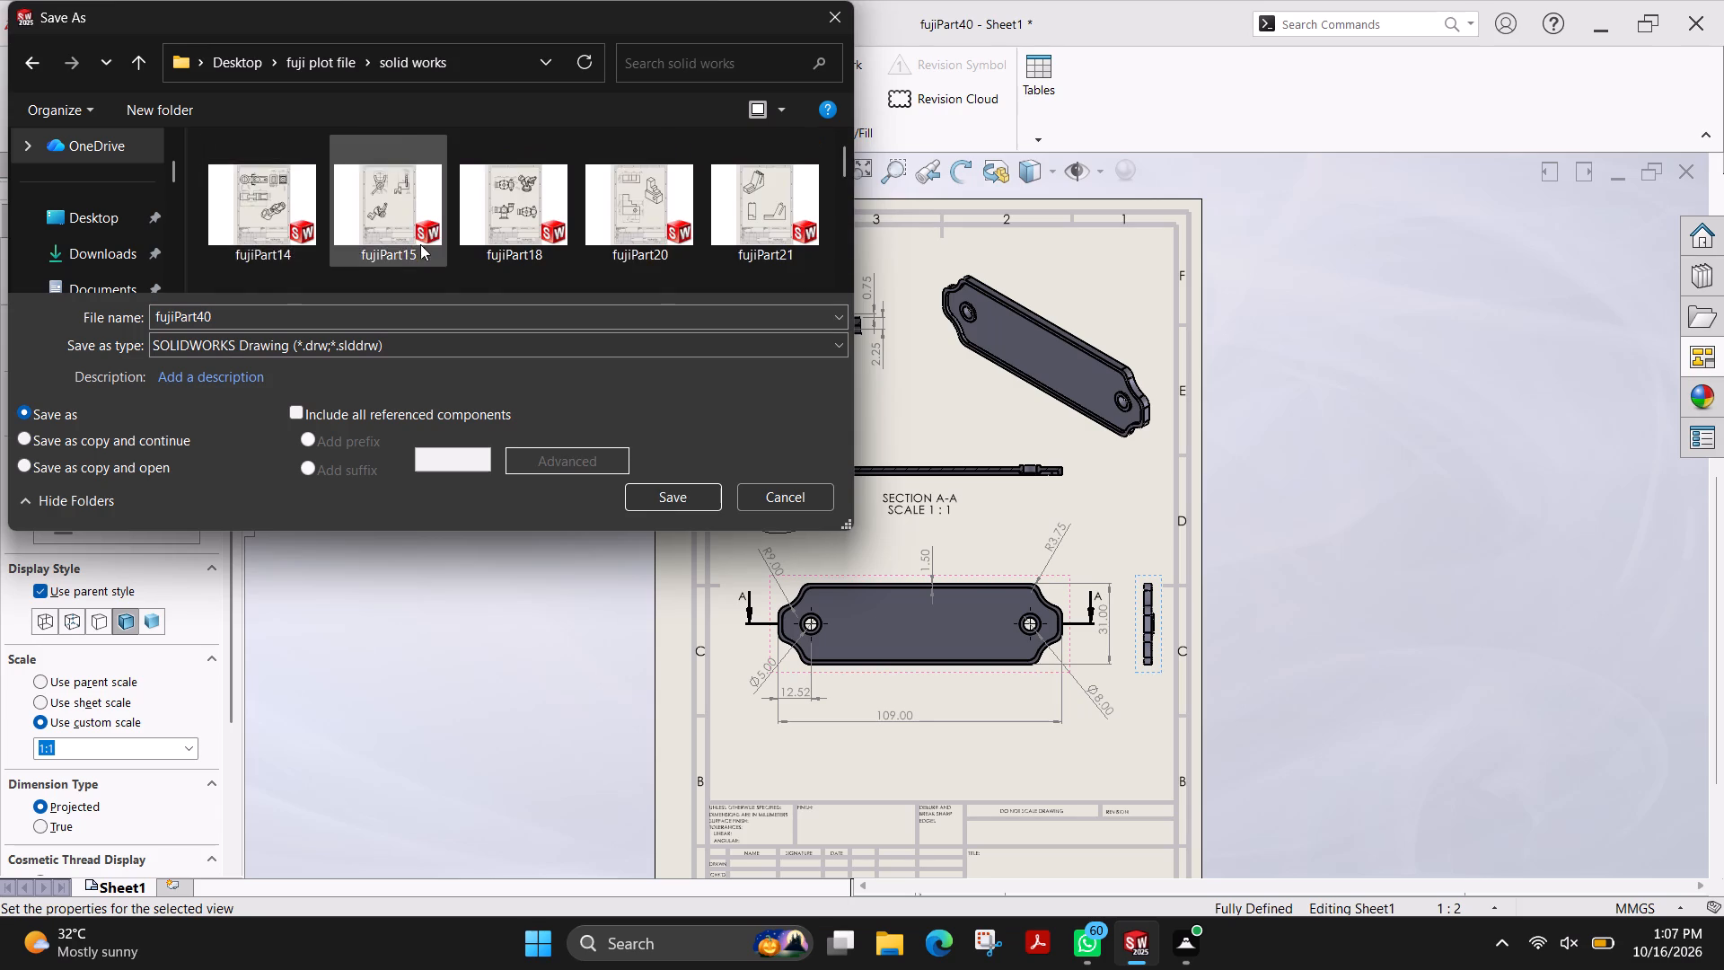
scroll(420, 244, down, 16)
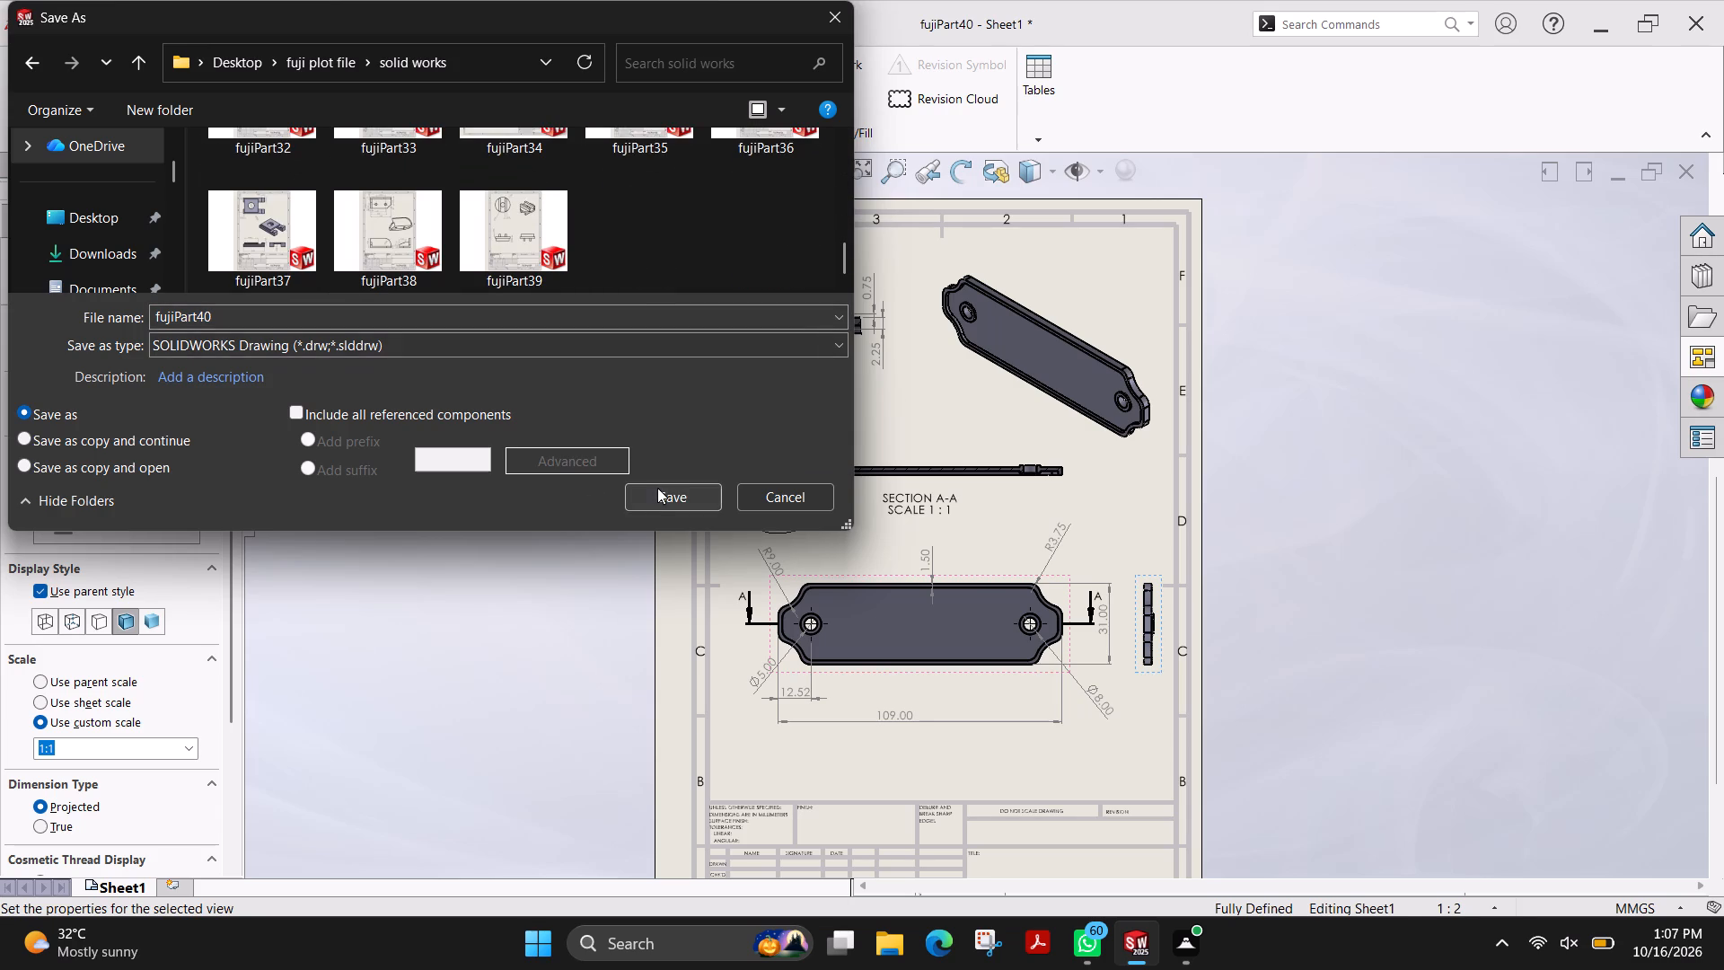
click(657, 488)
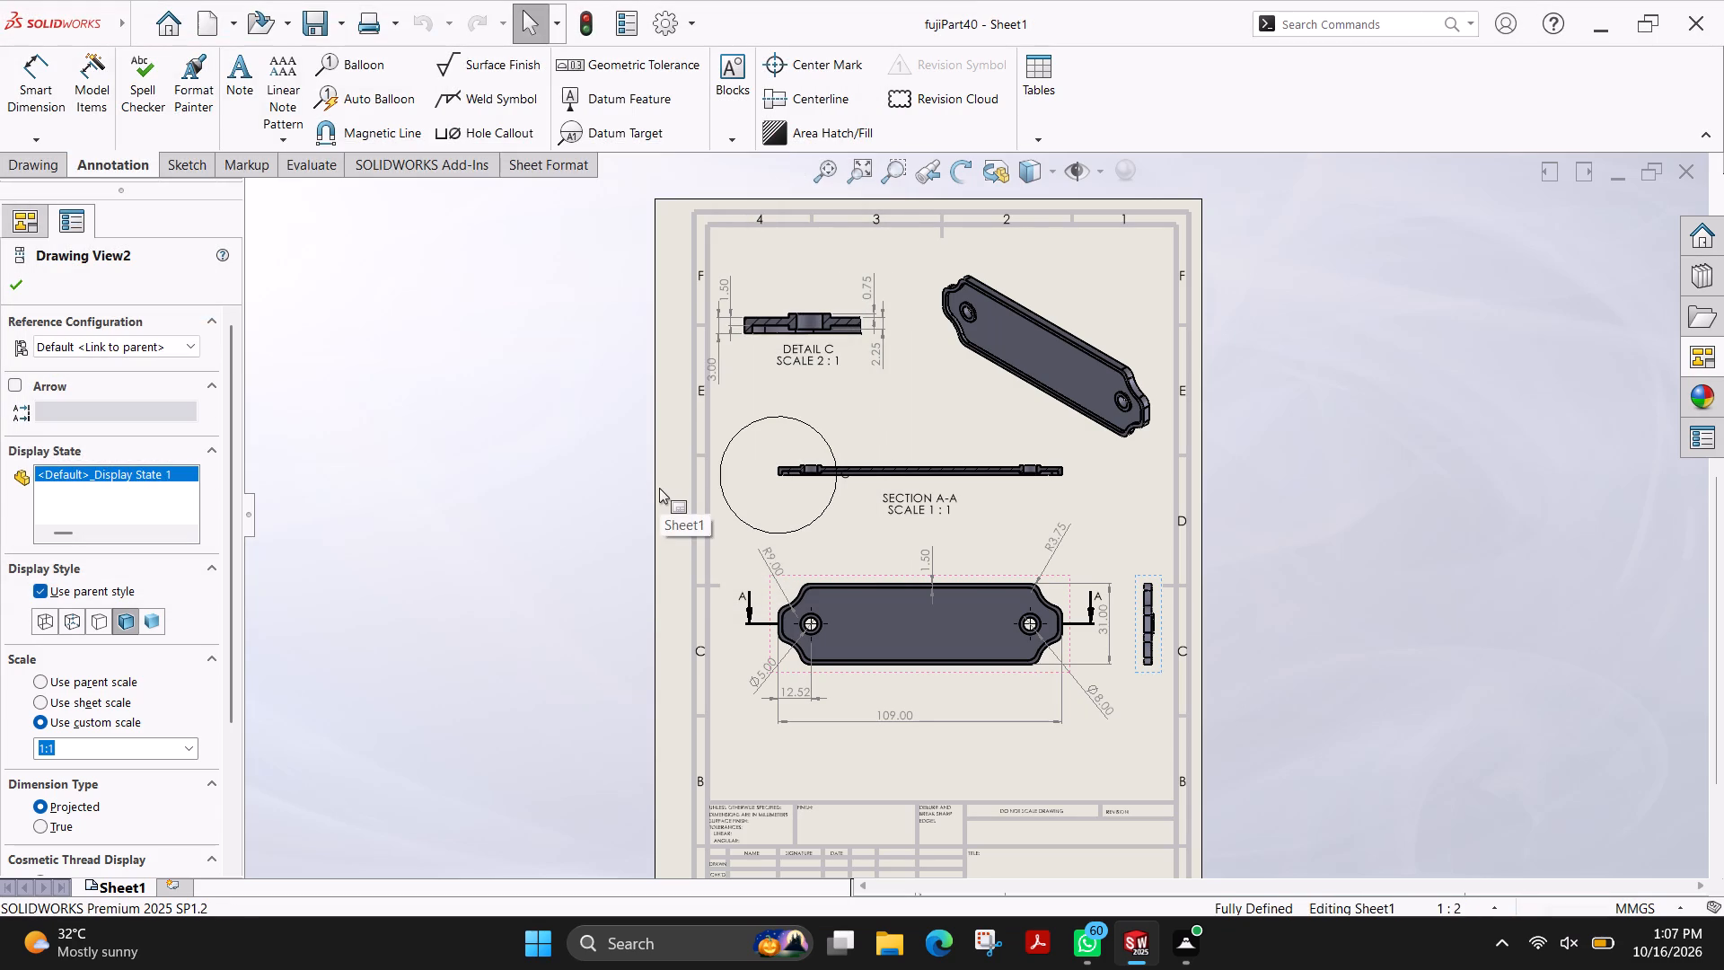